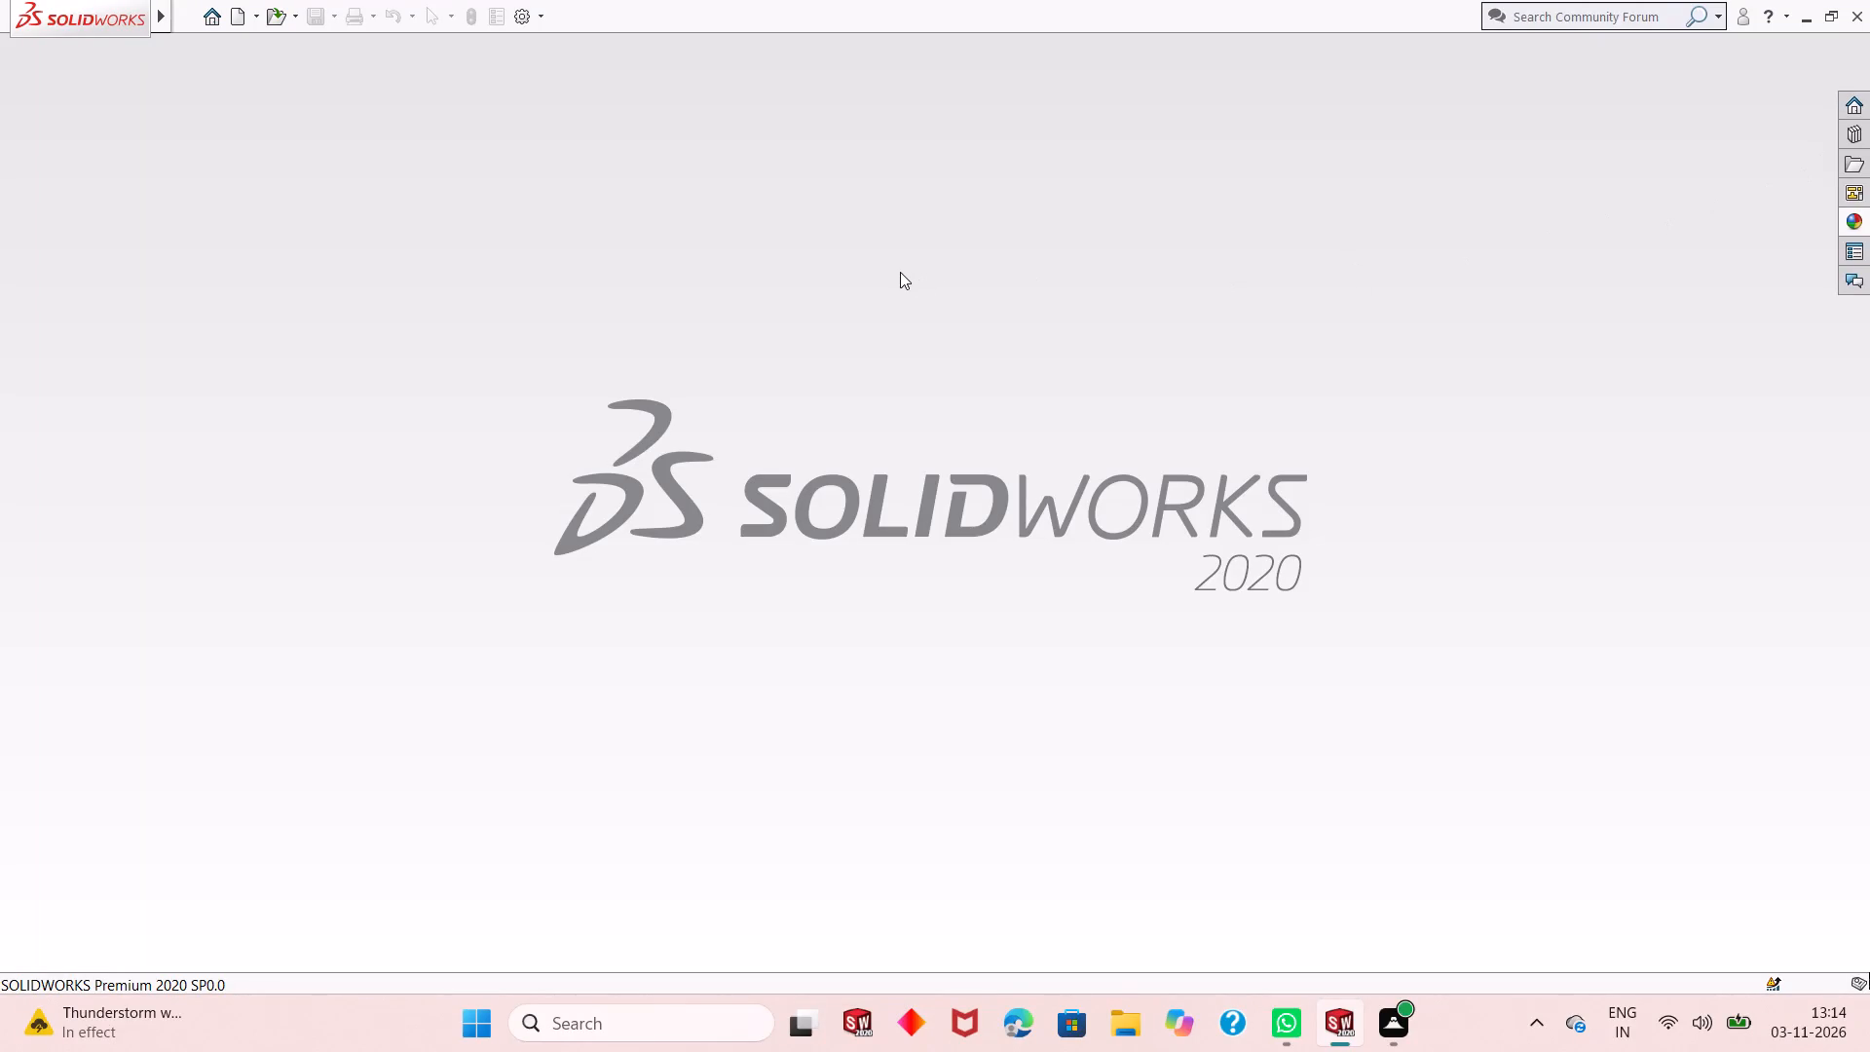
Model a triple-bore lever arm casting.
Create a new part document.
left_click(233, 20)
double_click(440, 487)
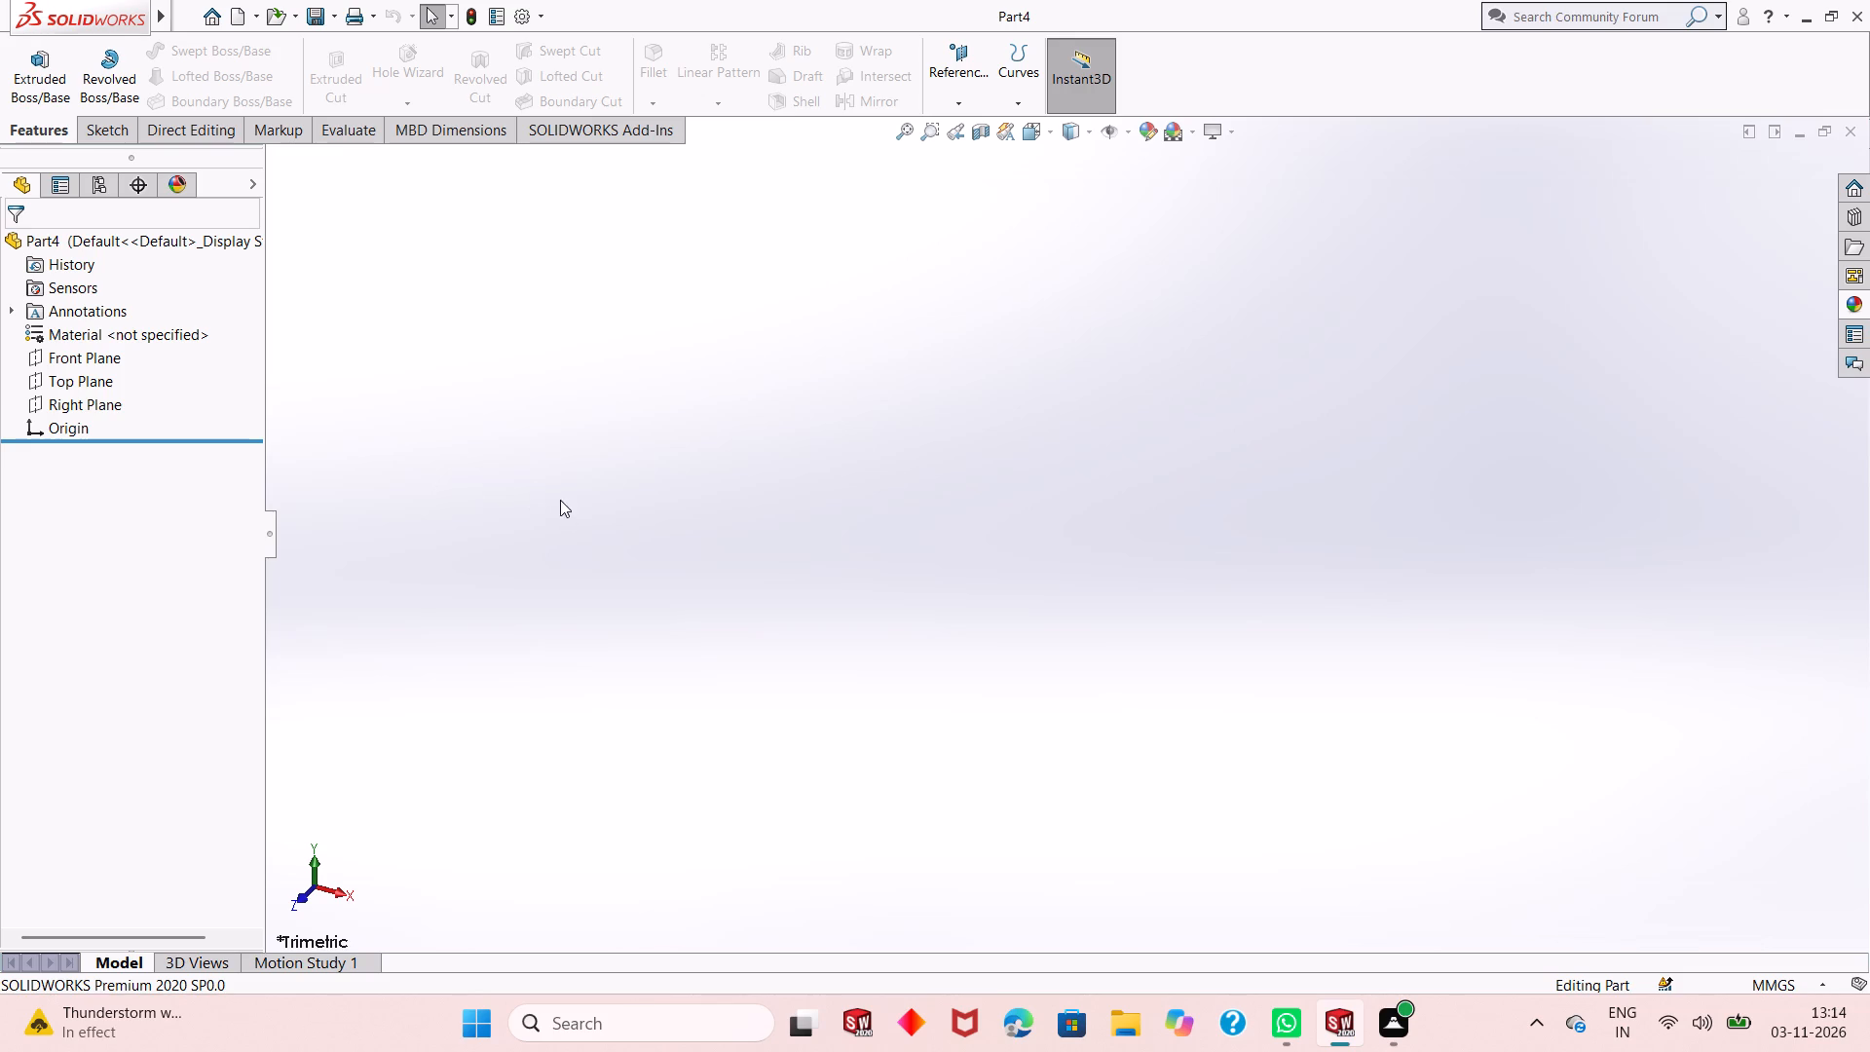
Start a sketch on the Front Plane and draw a circle of about 27 mm radius centred on the origin.
scroll(562, 504, "up", 1)
left_click(86, 364)
left_click(109, 328)
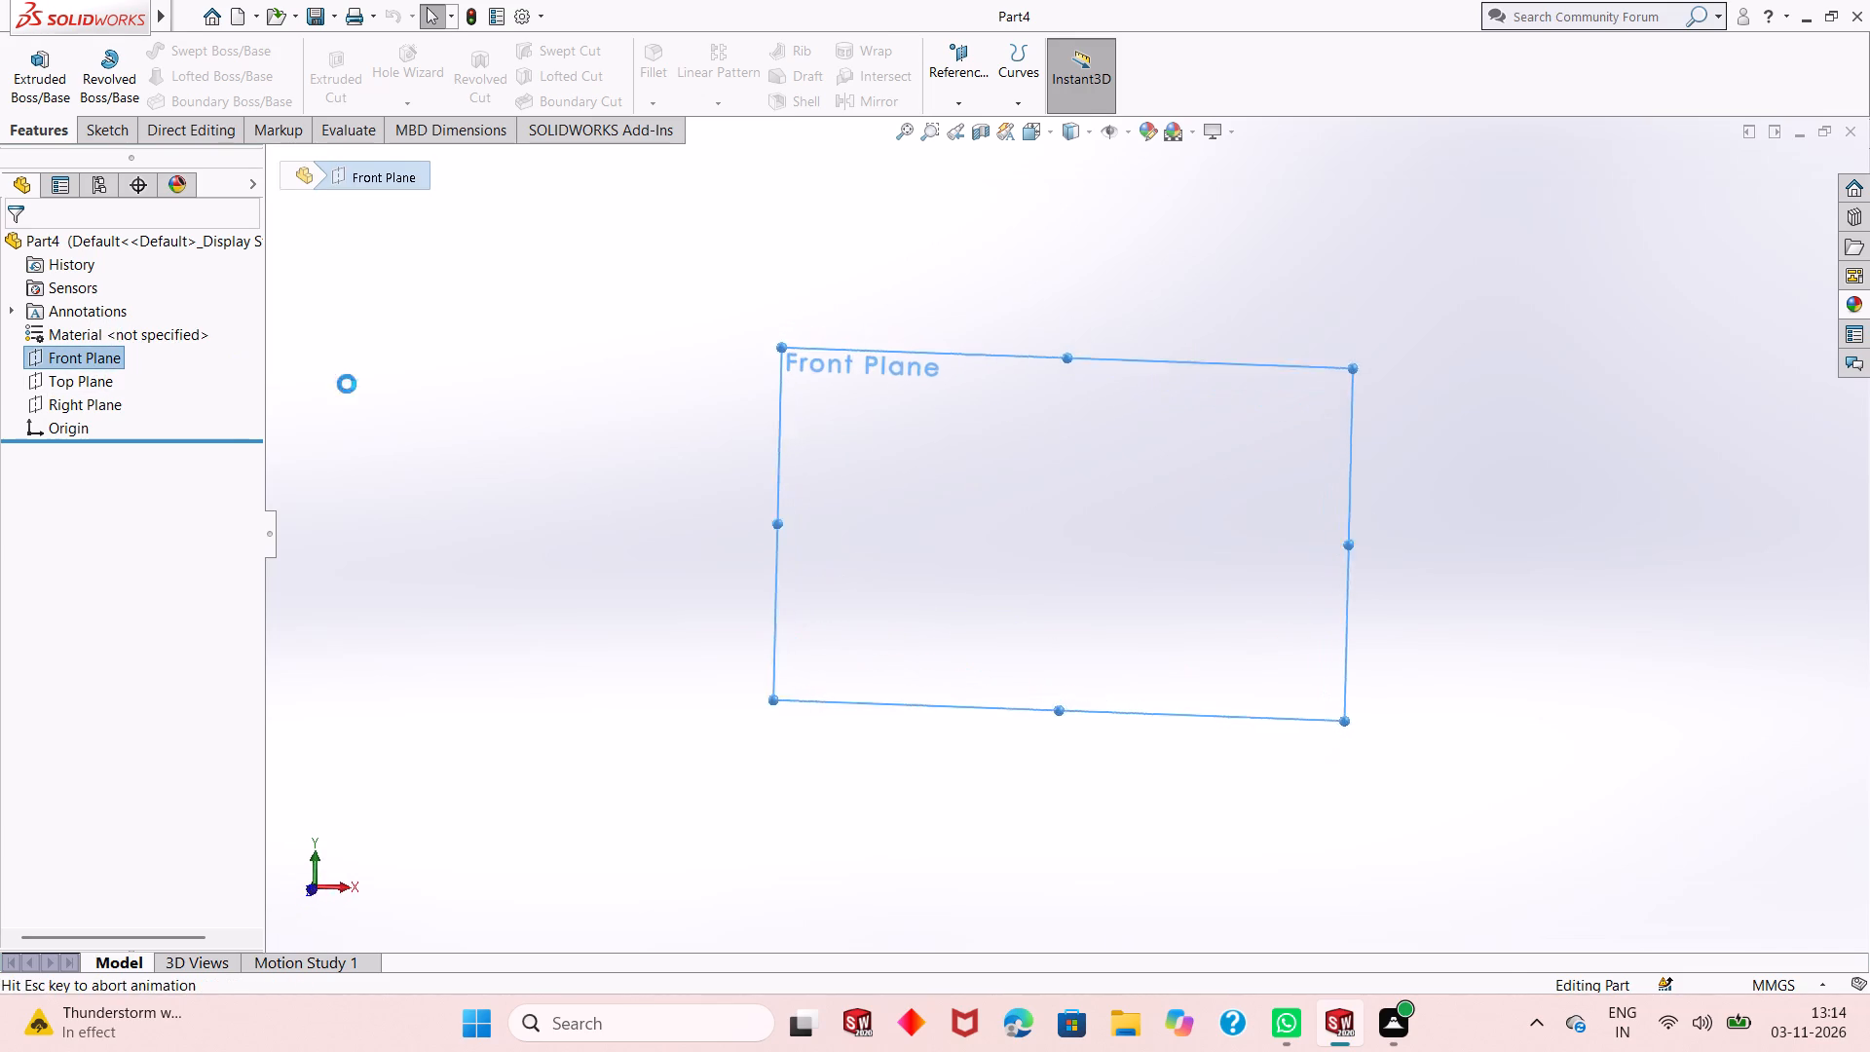
left_click(222, 56)
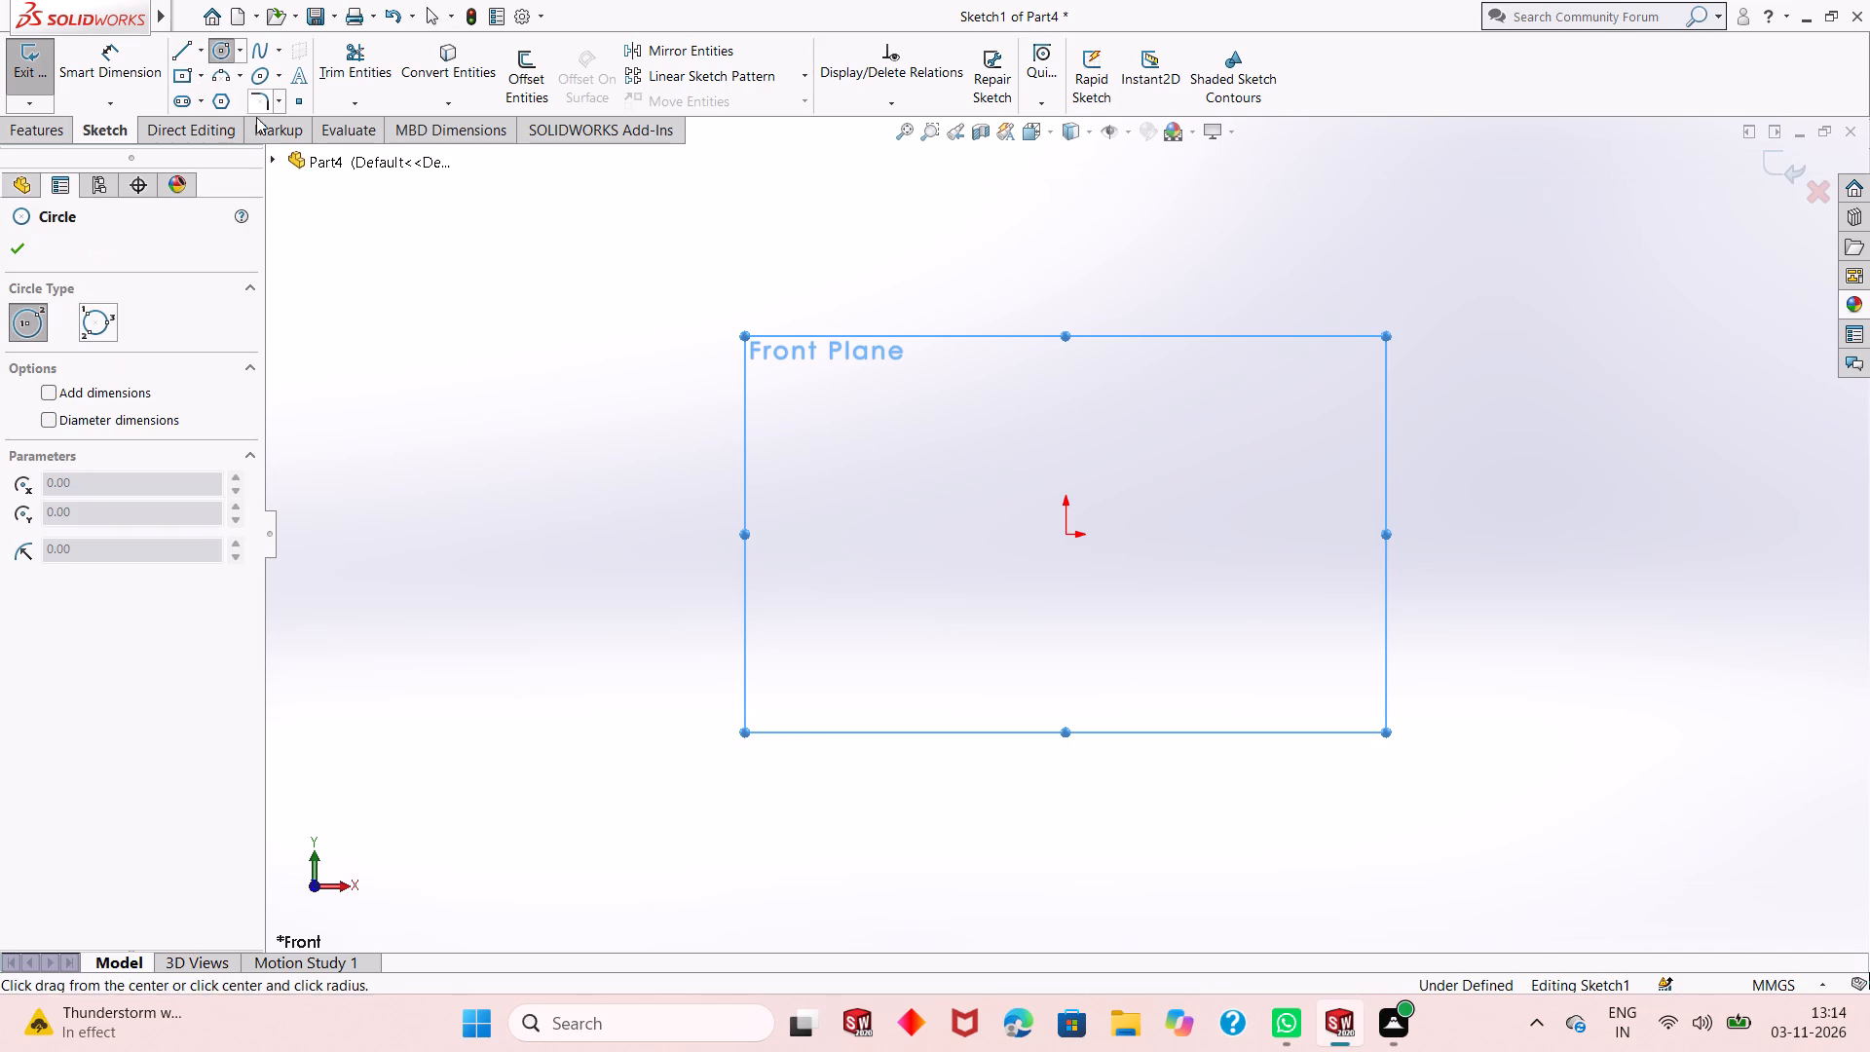
left_click(1065, 532)
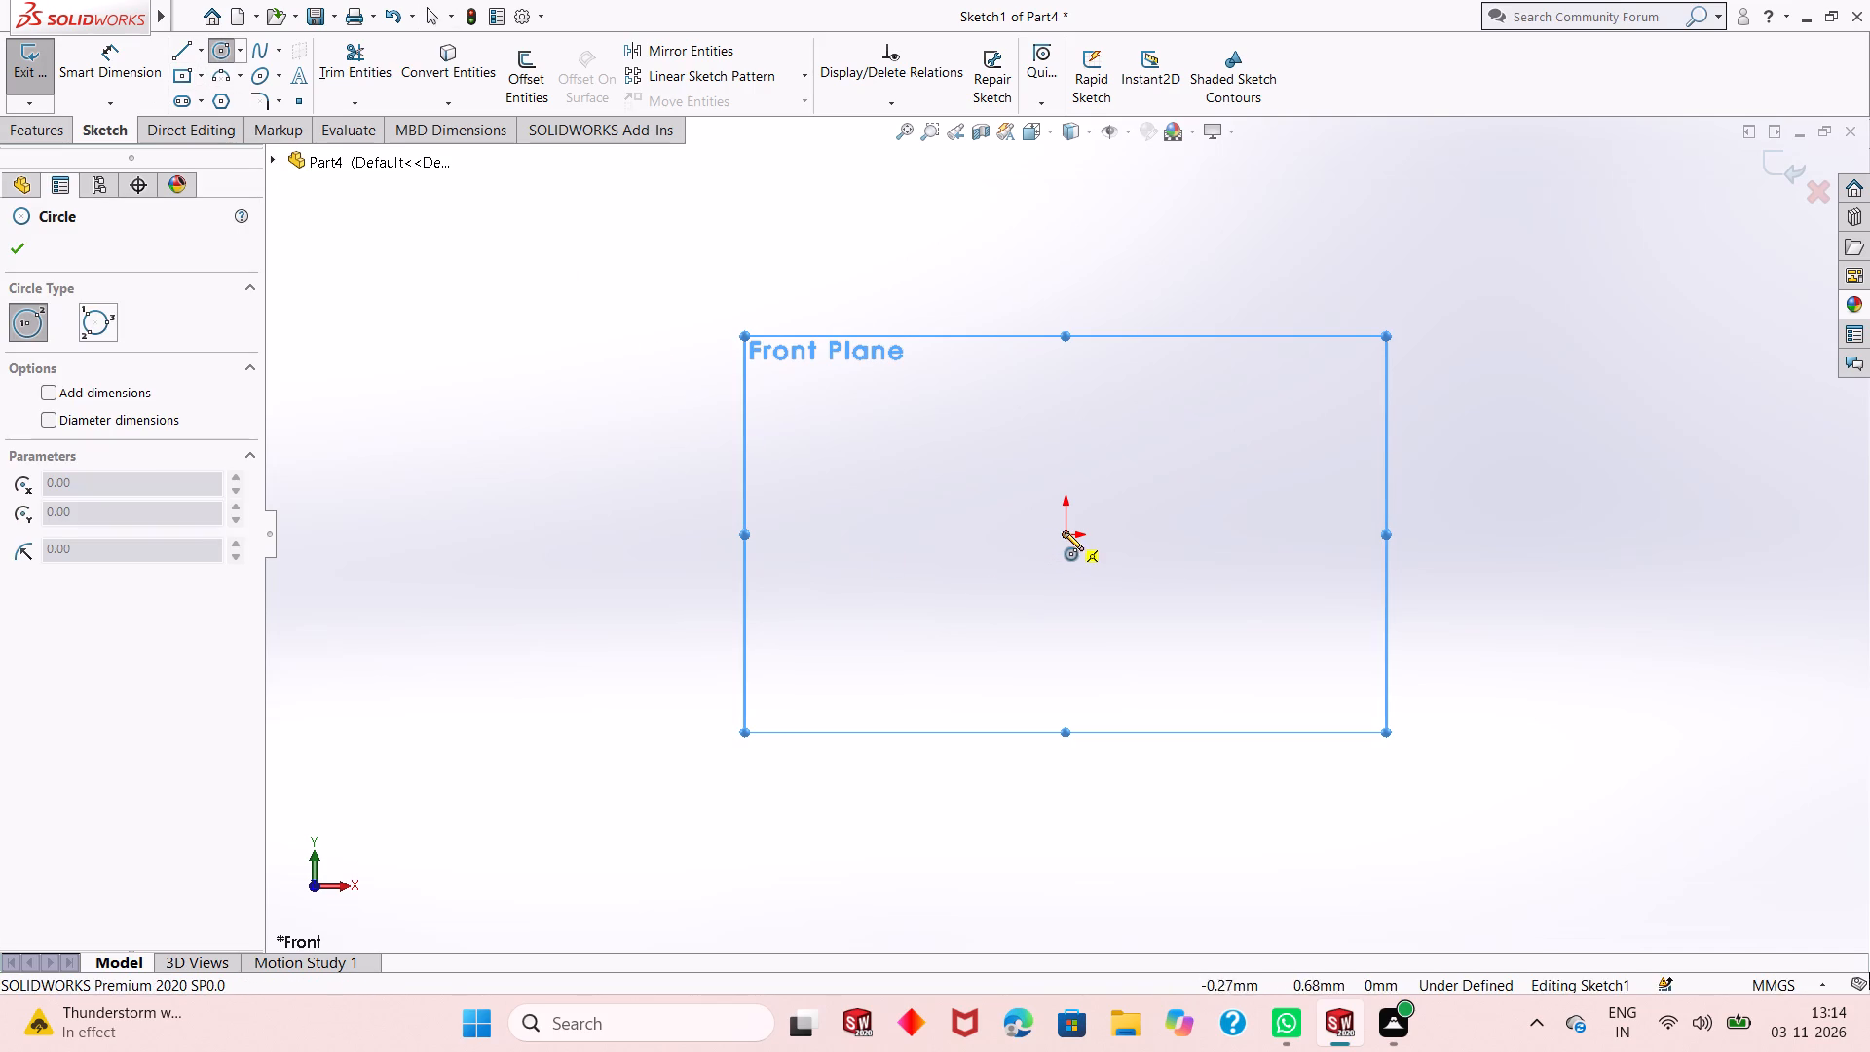
left_click(1116, 617)
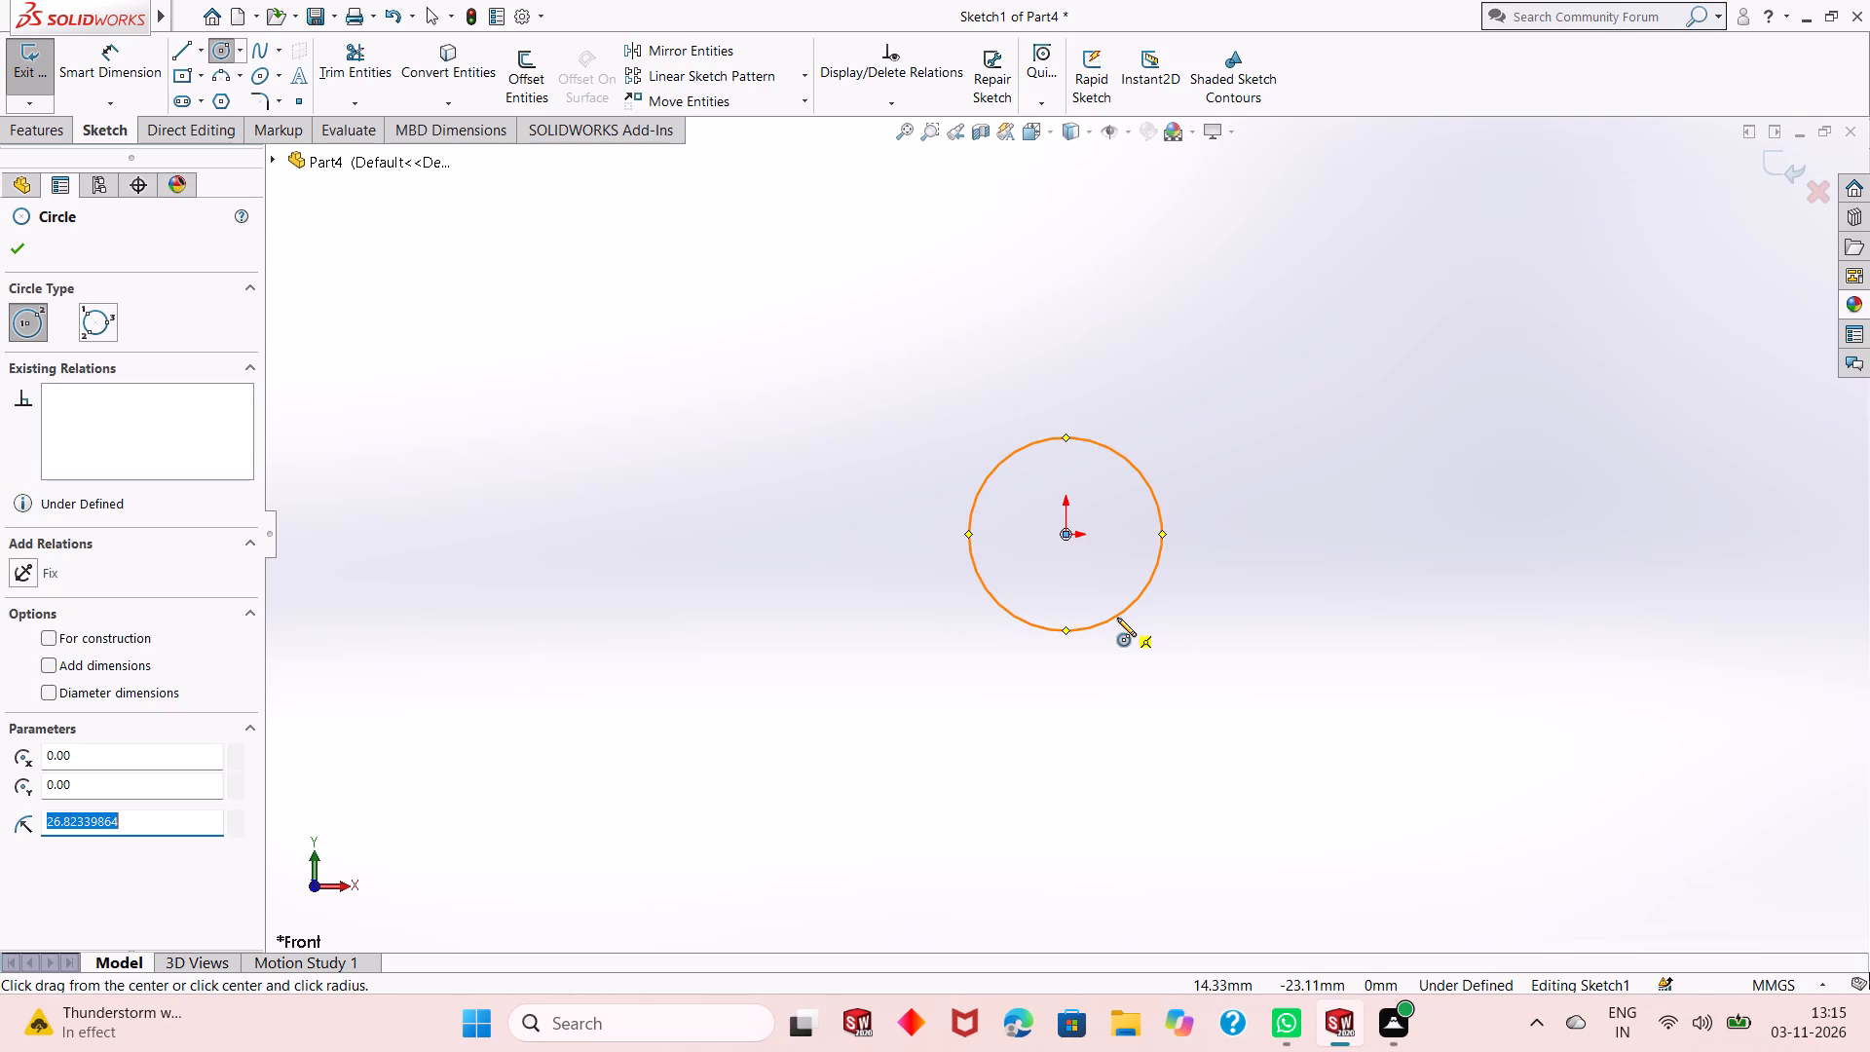
right_click(695, 362)
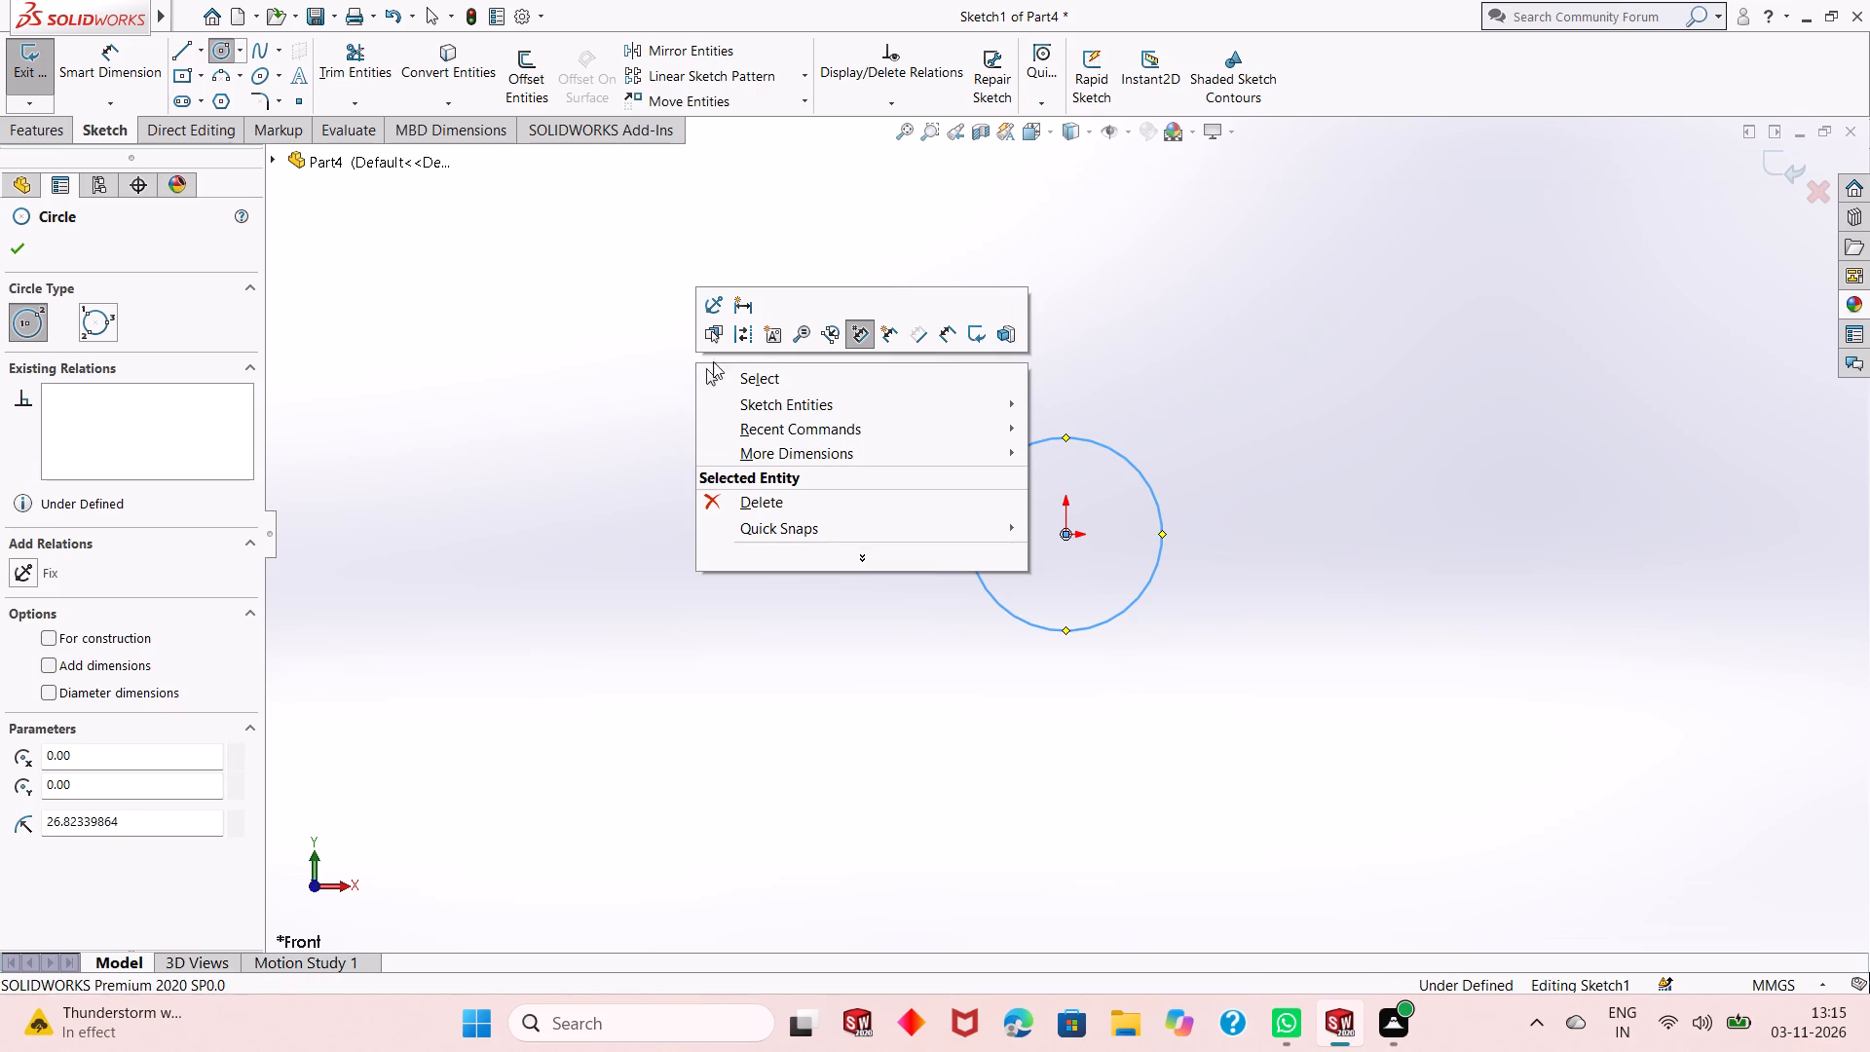
left_click(726, 375)
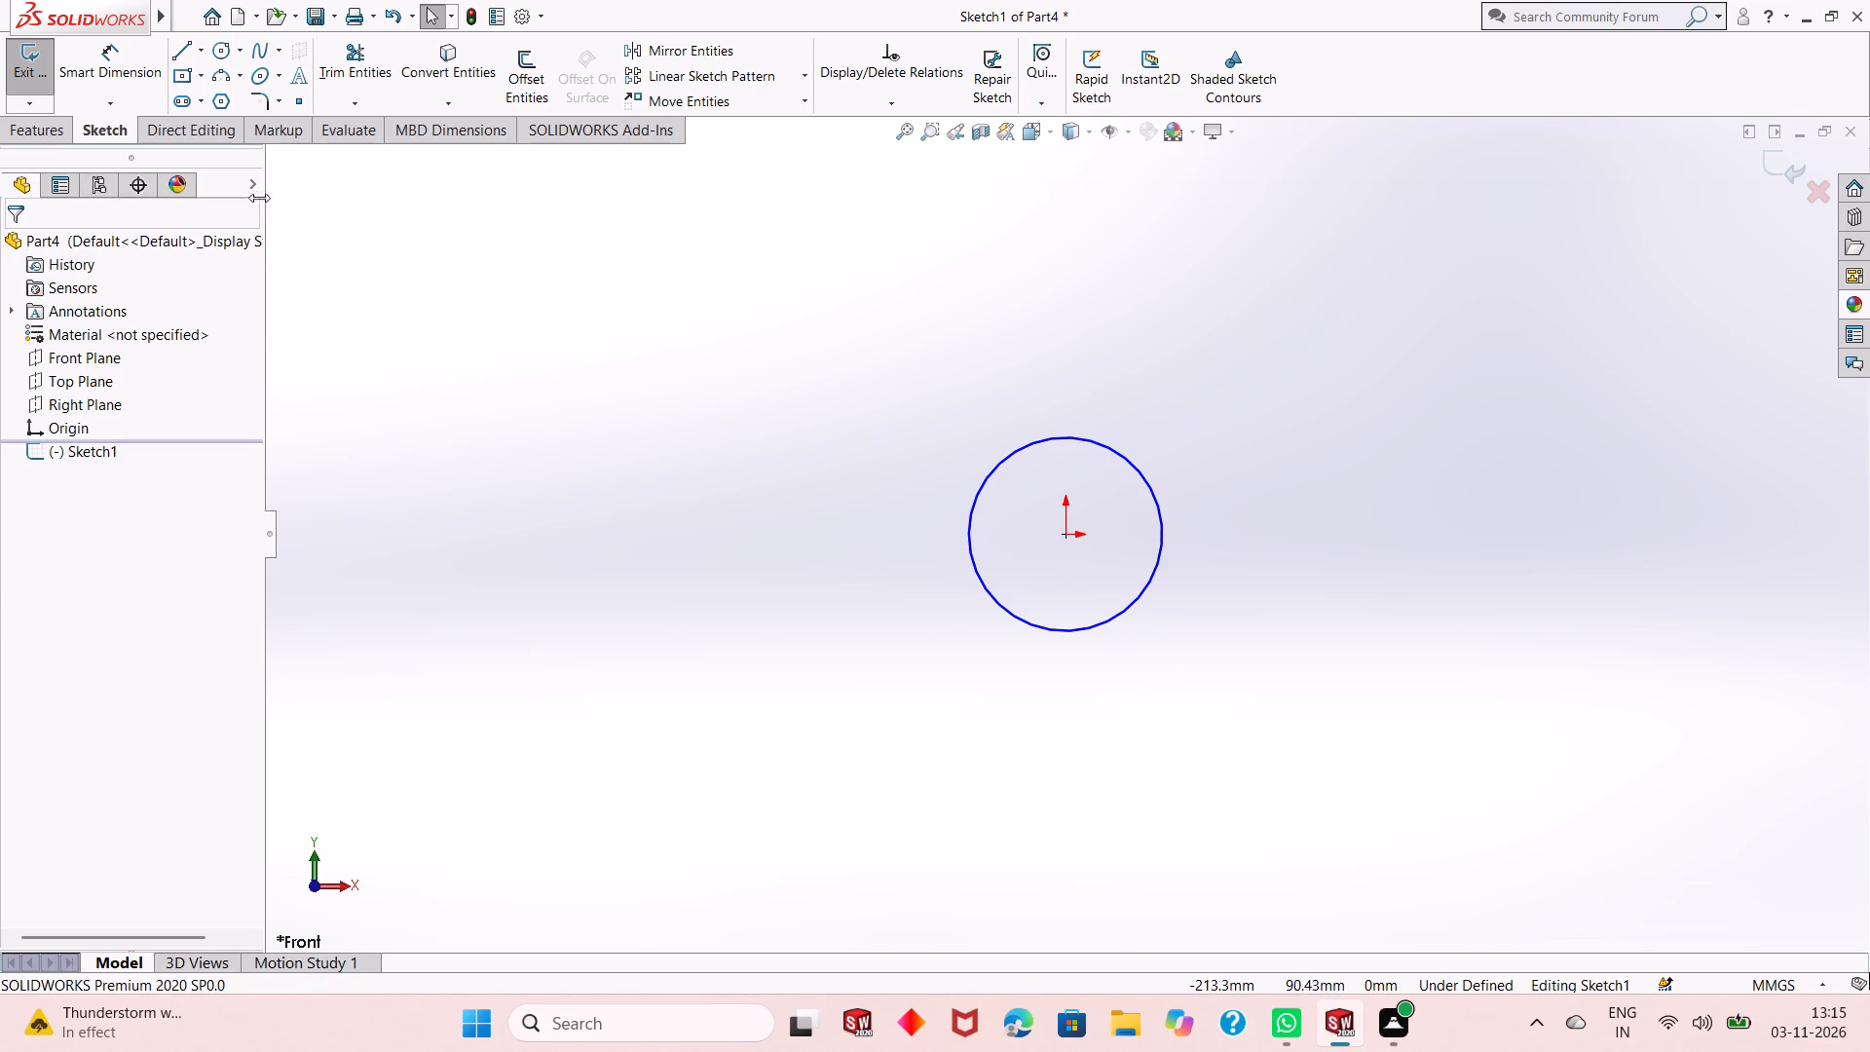
Dimension the circle's diameter as 50 mm.
left_click(117, 71)
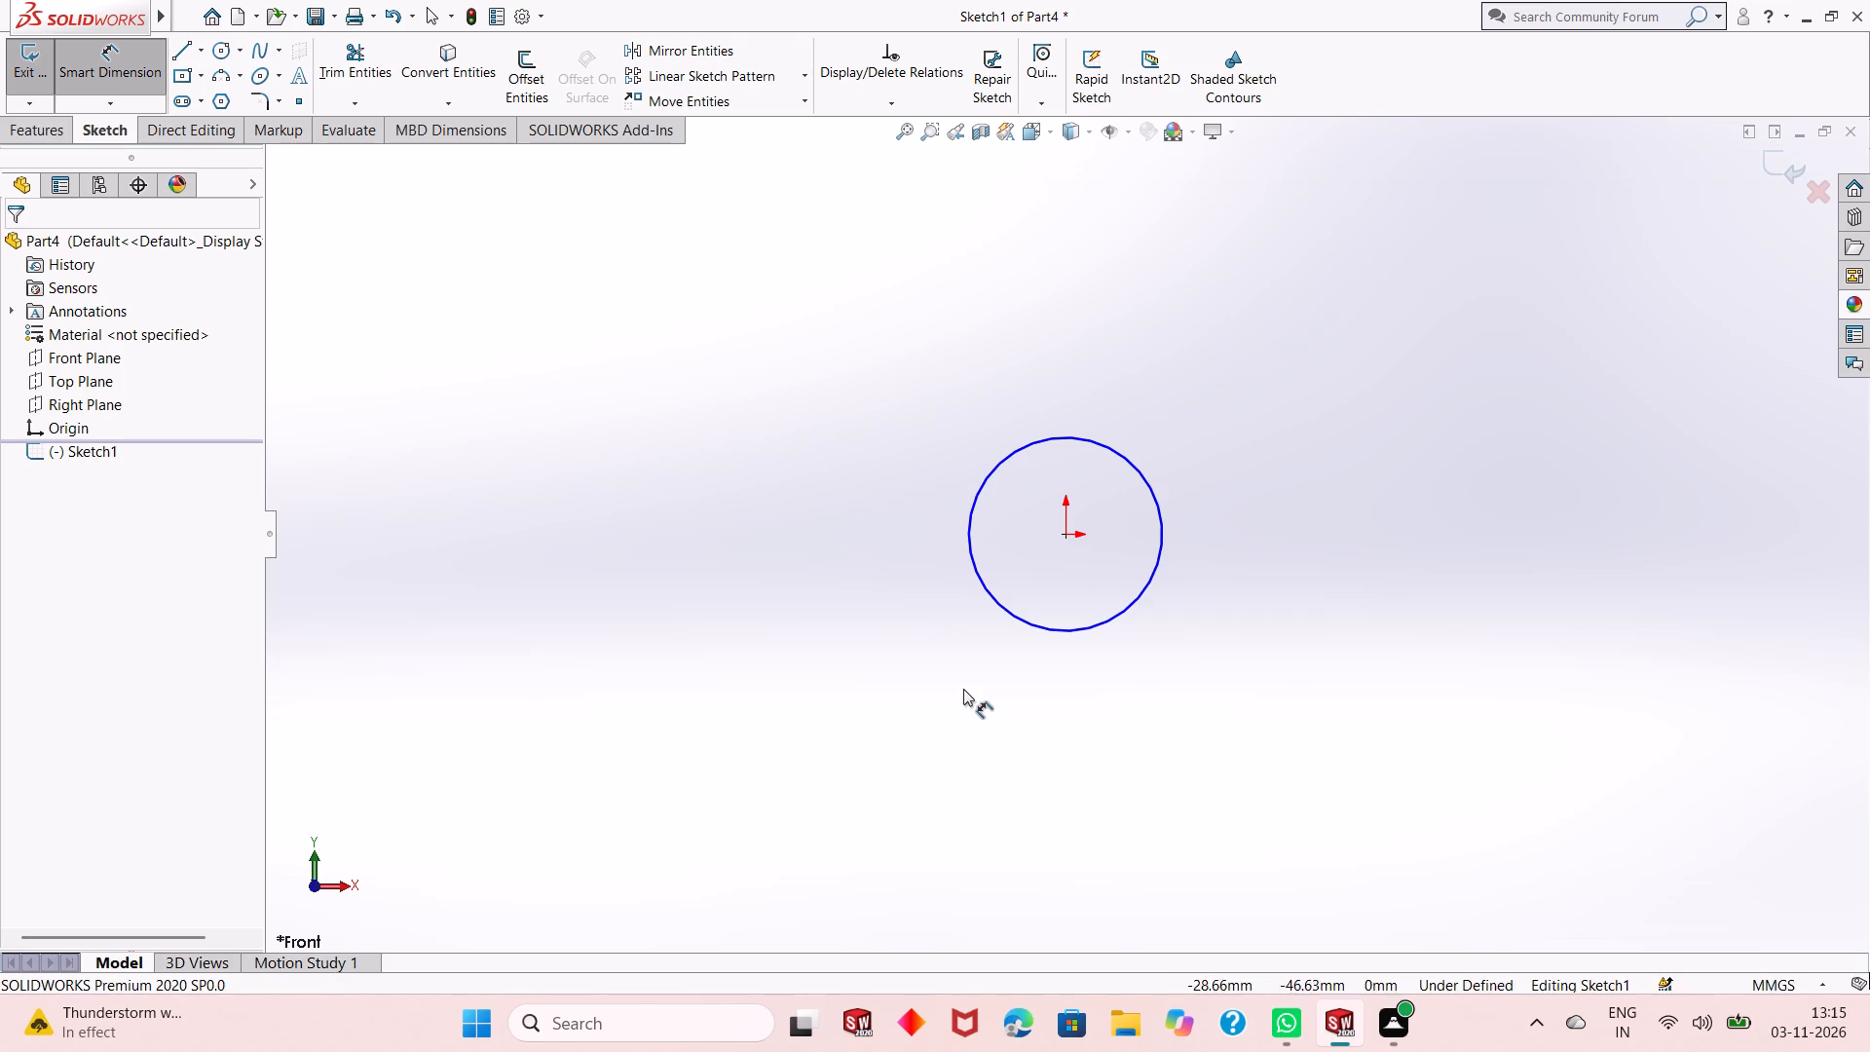
left_click(987, 595)
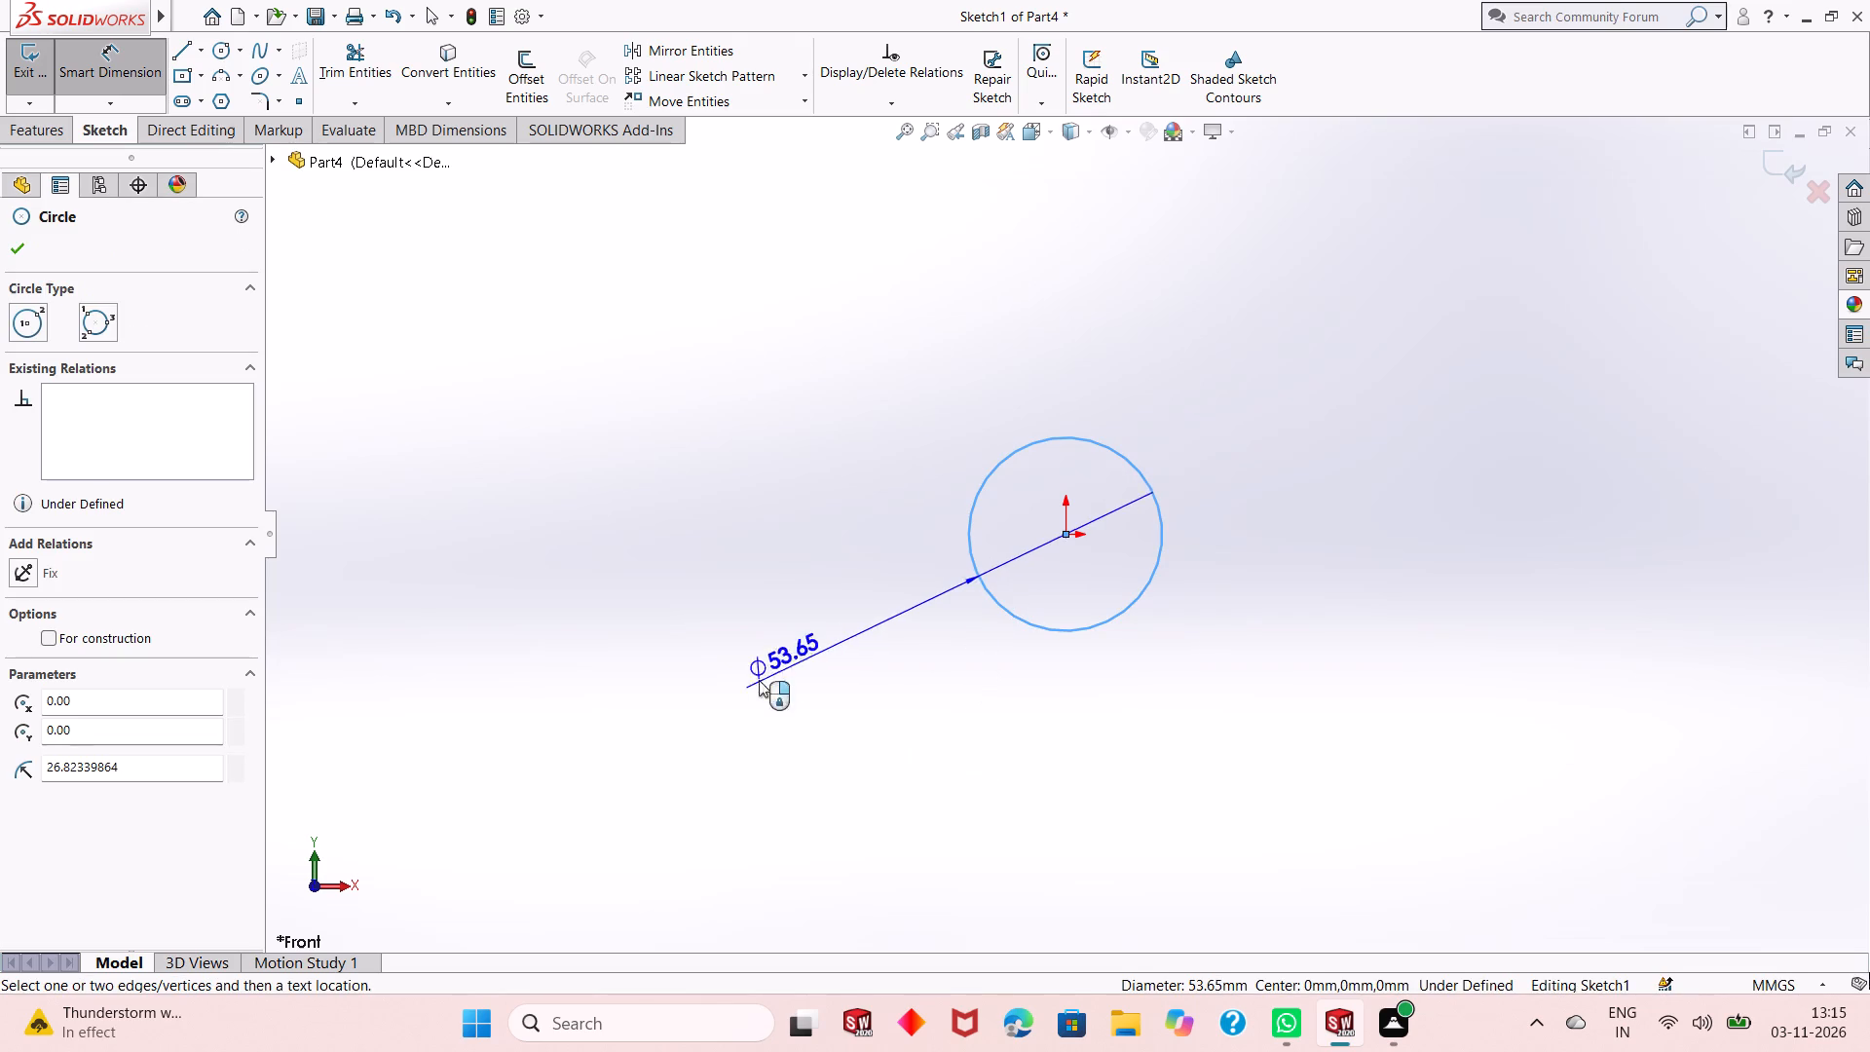
left_click(654, 717)
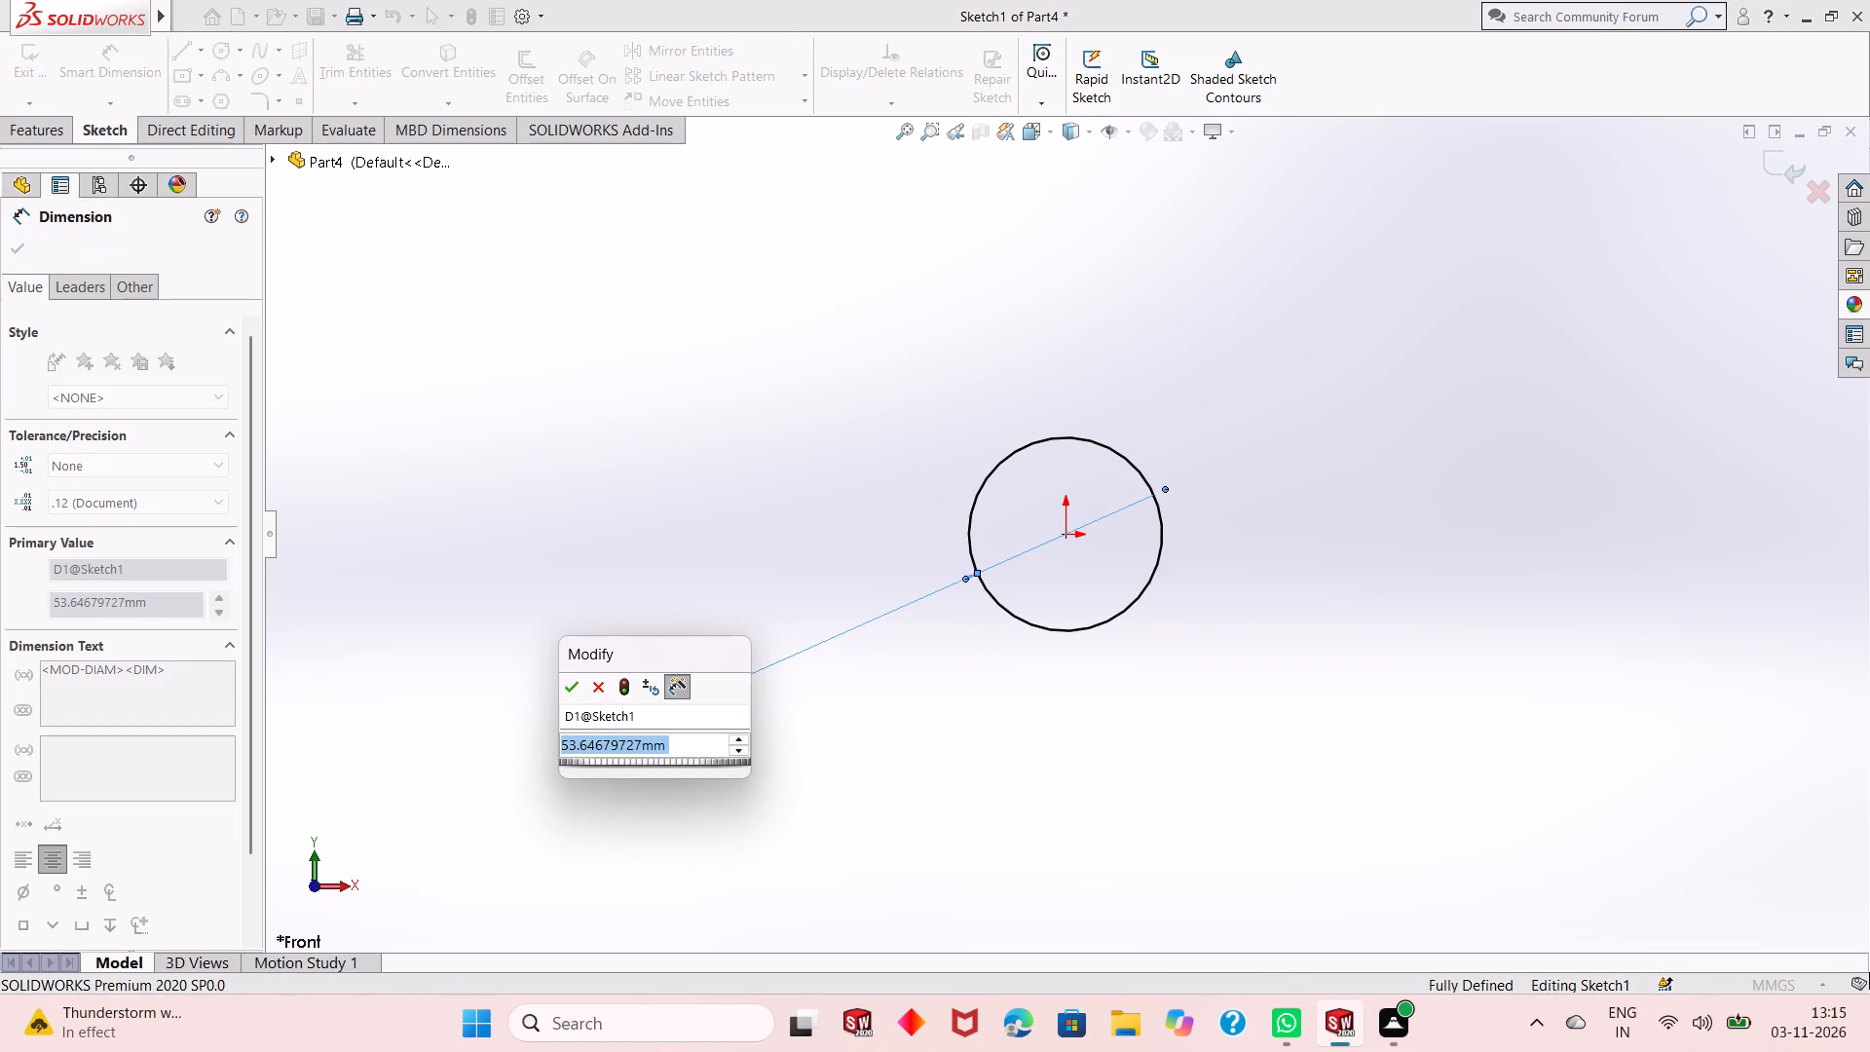
type("50")
key("Return")
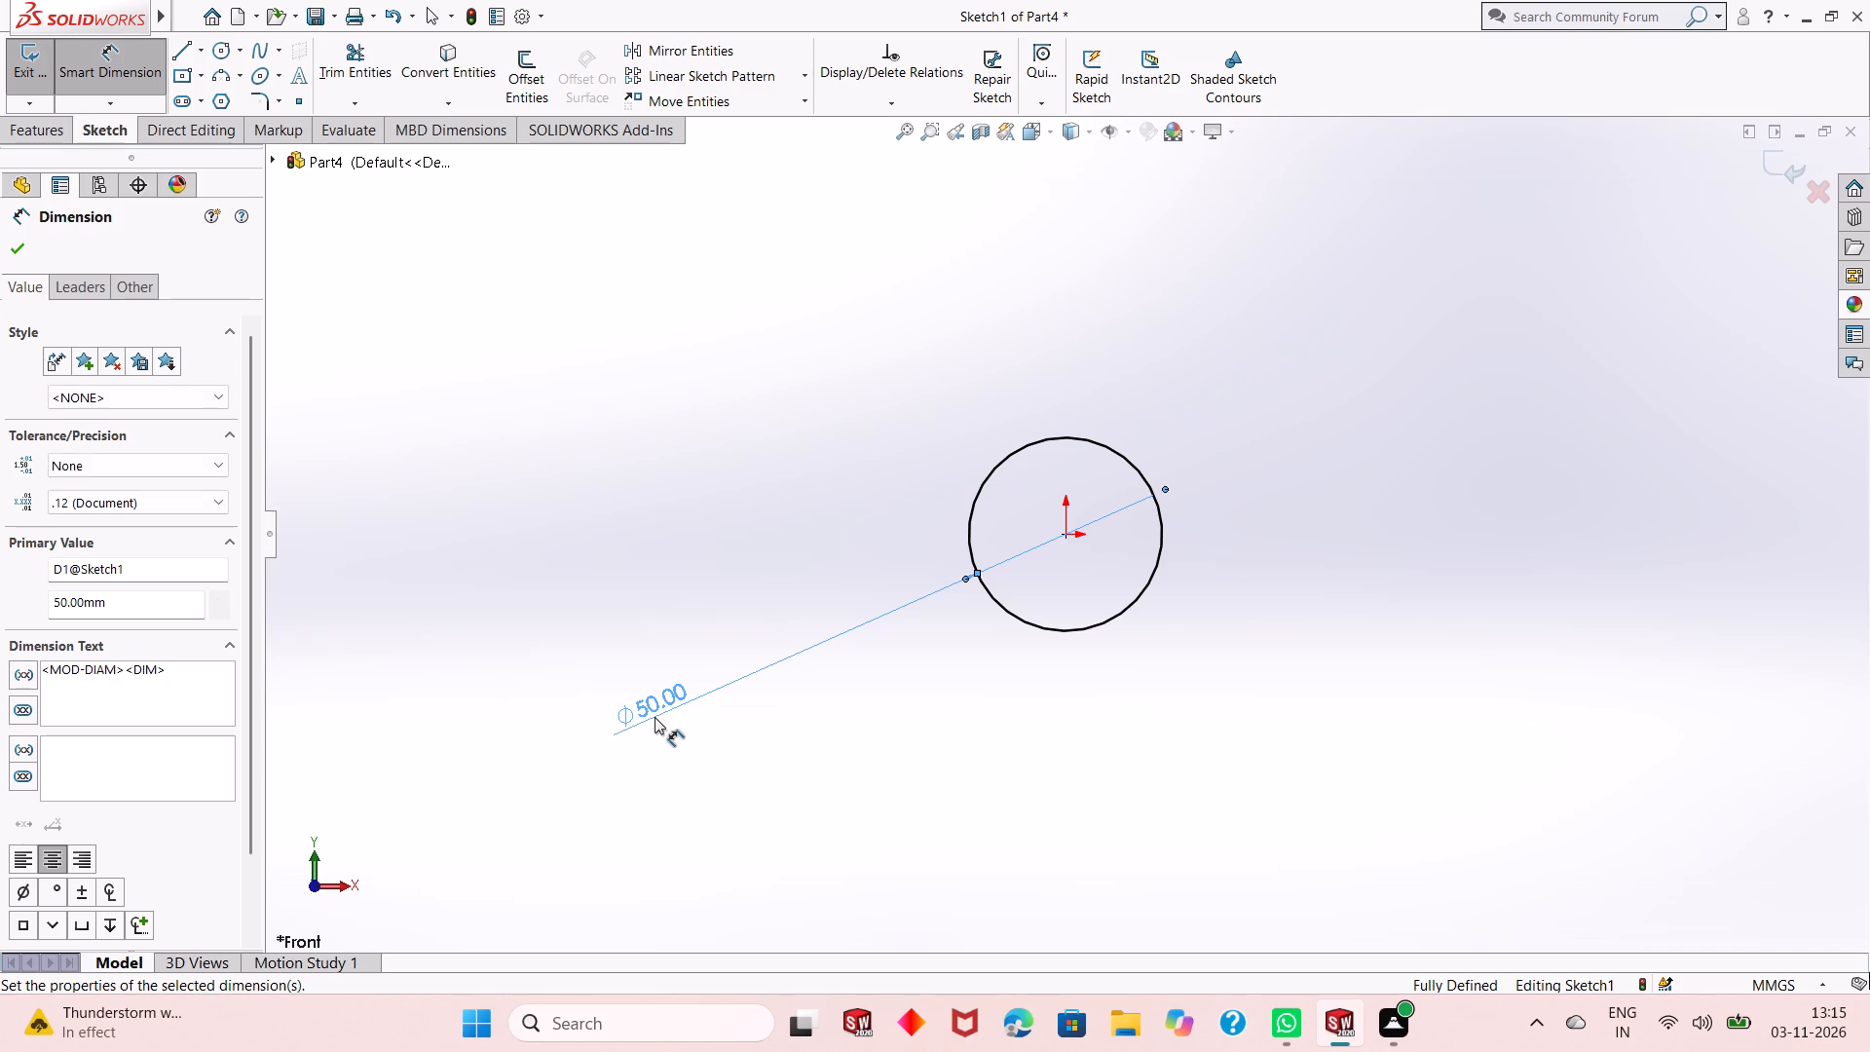
scroll(1059, 507, "down", 1)
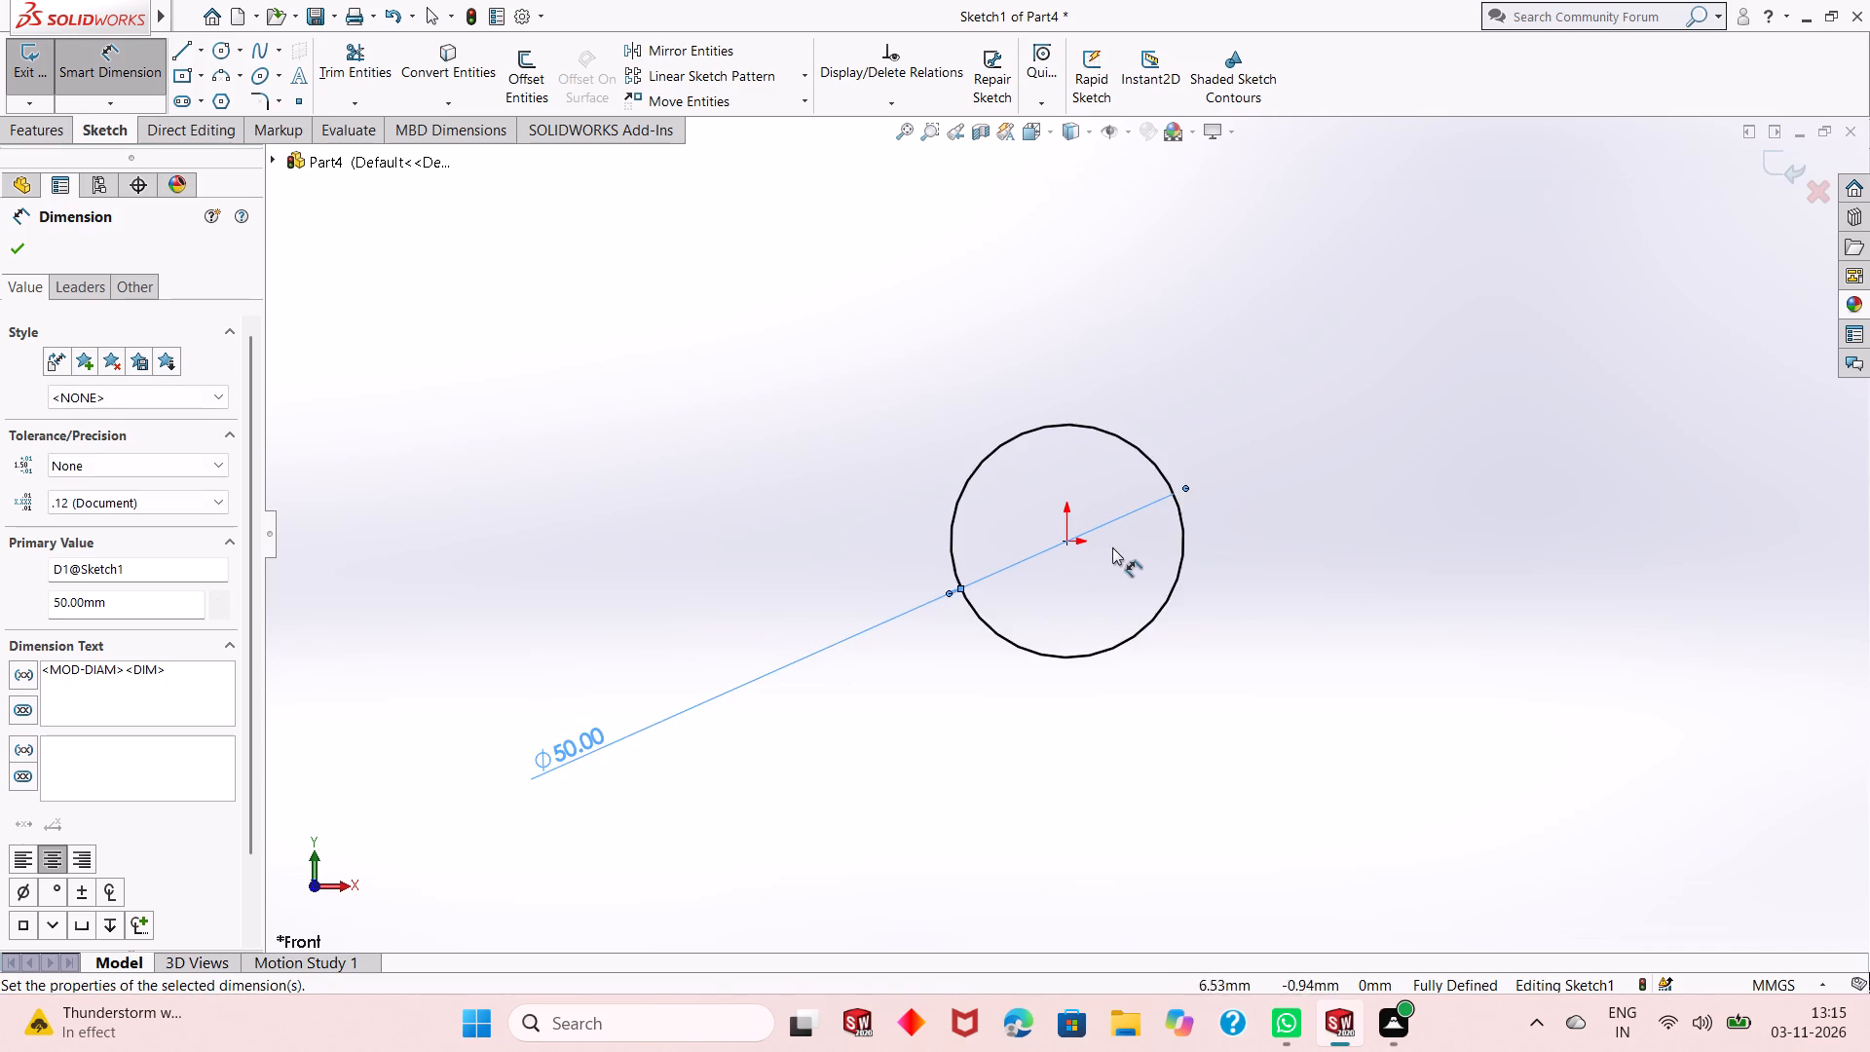
scroll(1114, 549, "down", 4)
scroll(989, 587, "up", 1)
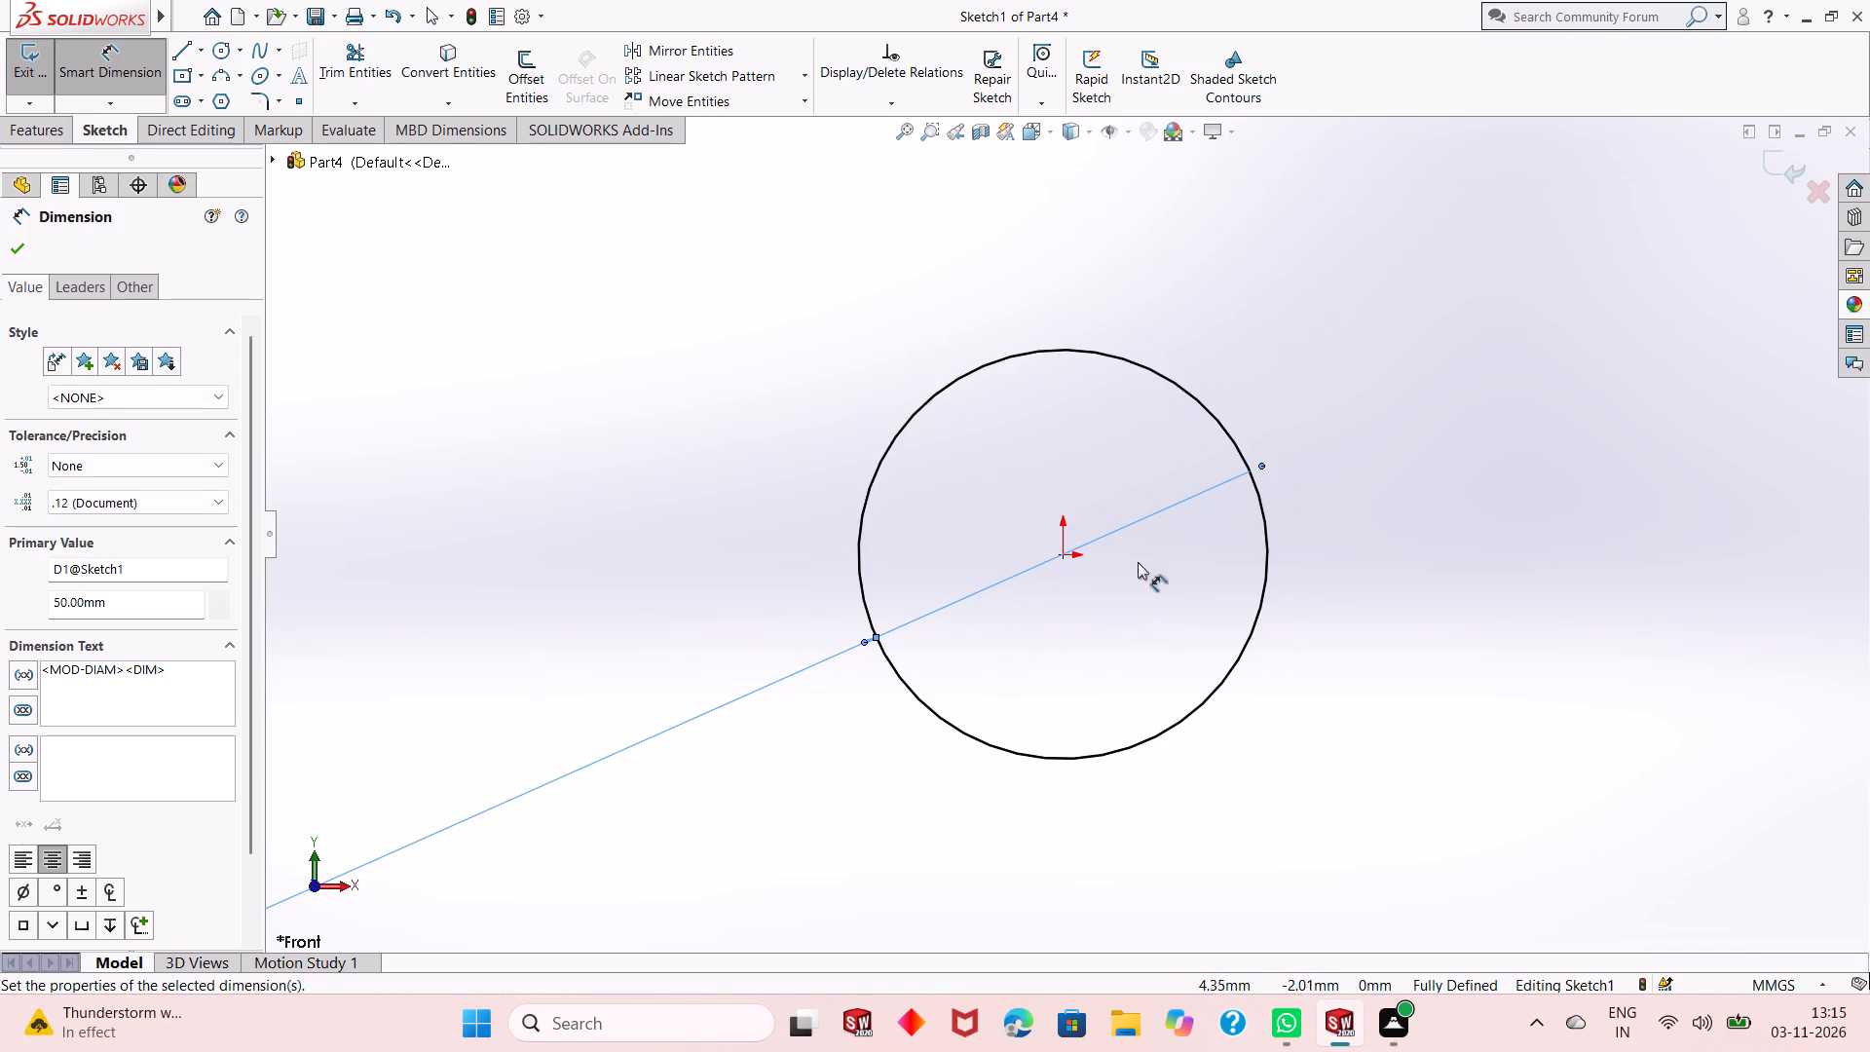
scroll(1045, 575, "up", 1)
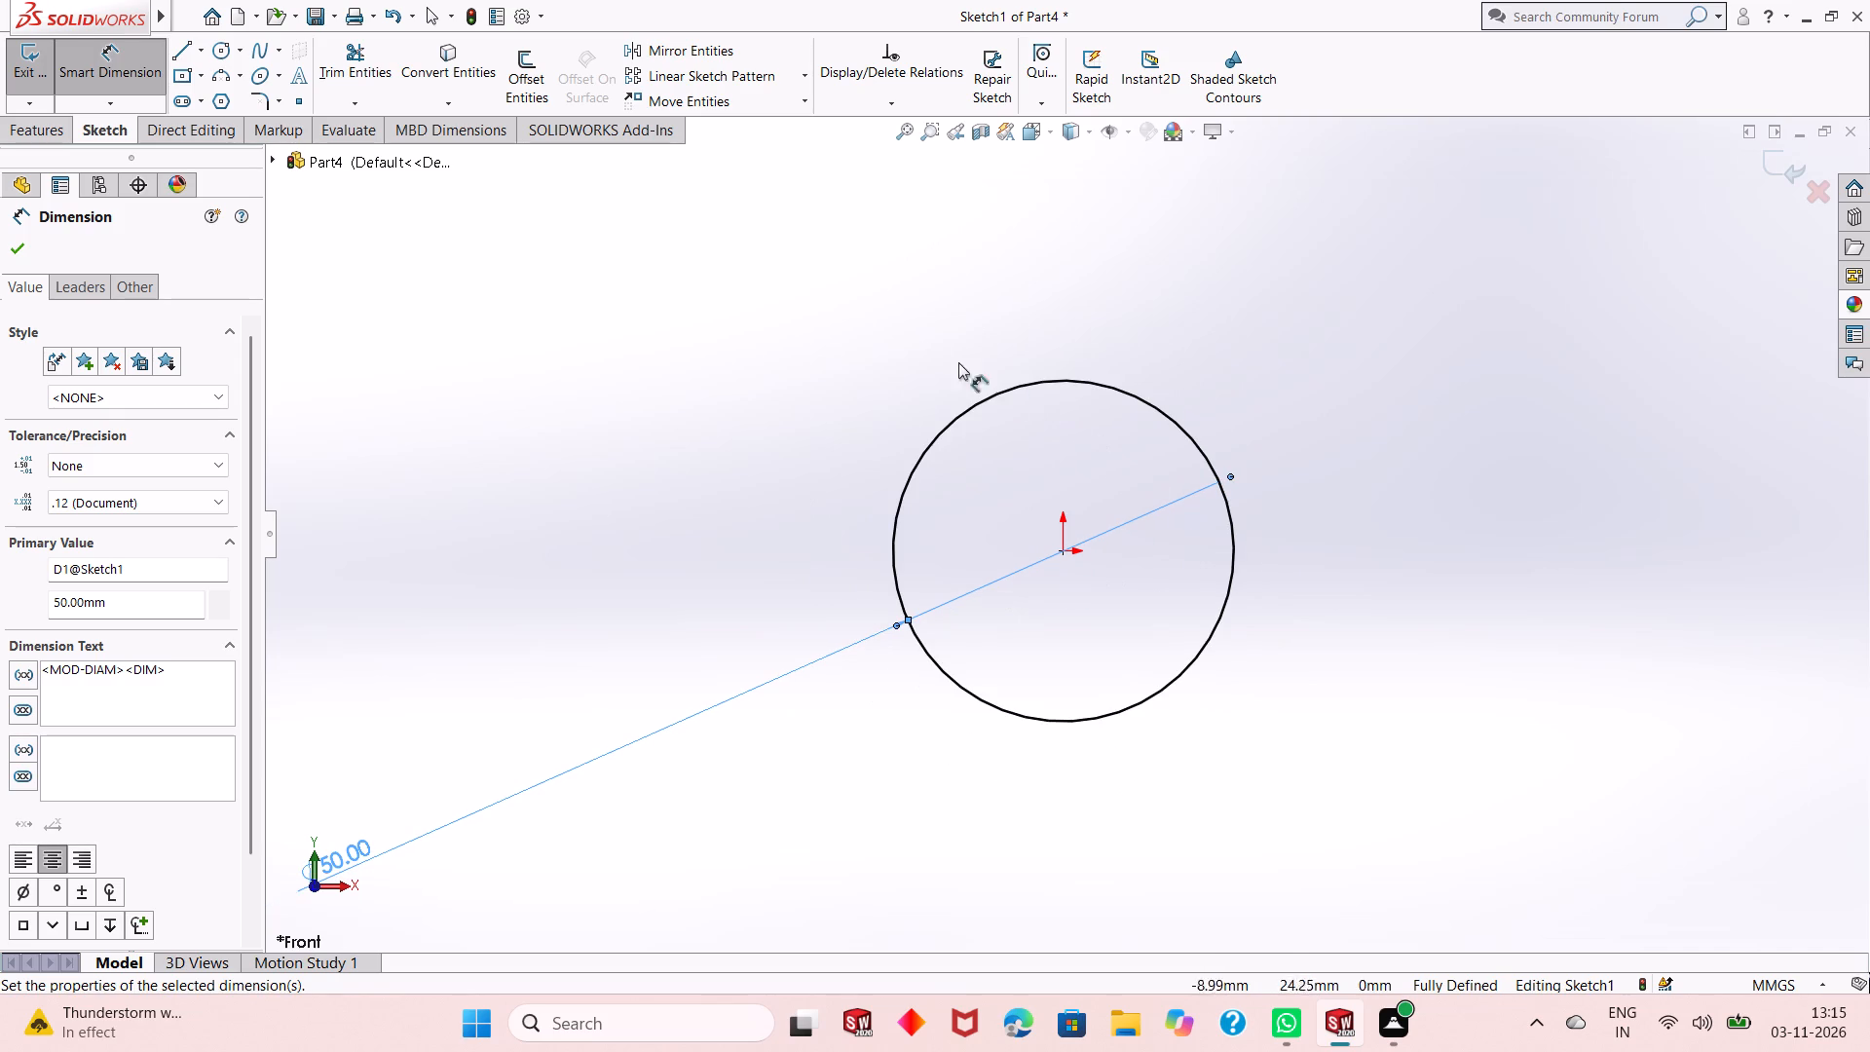
right_click(785, 298)
left_click(856, 358)
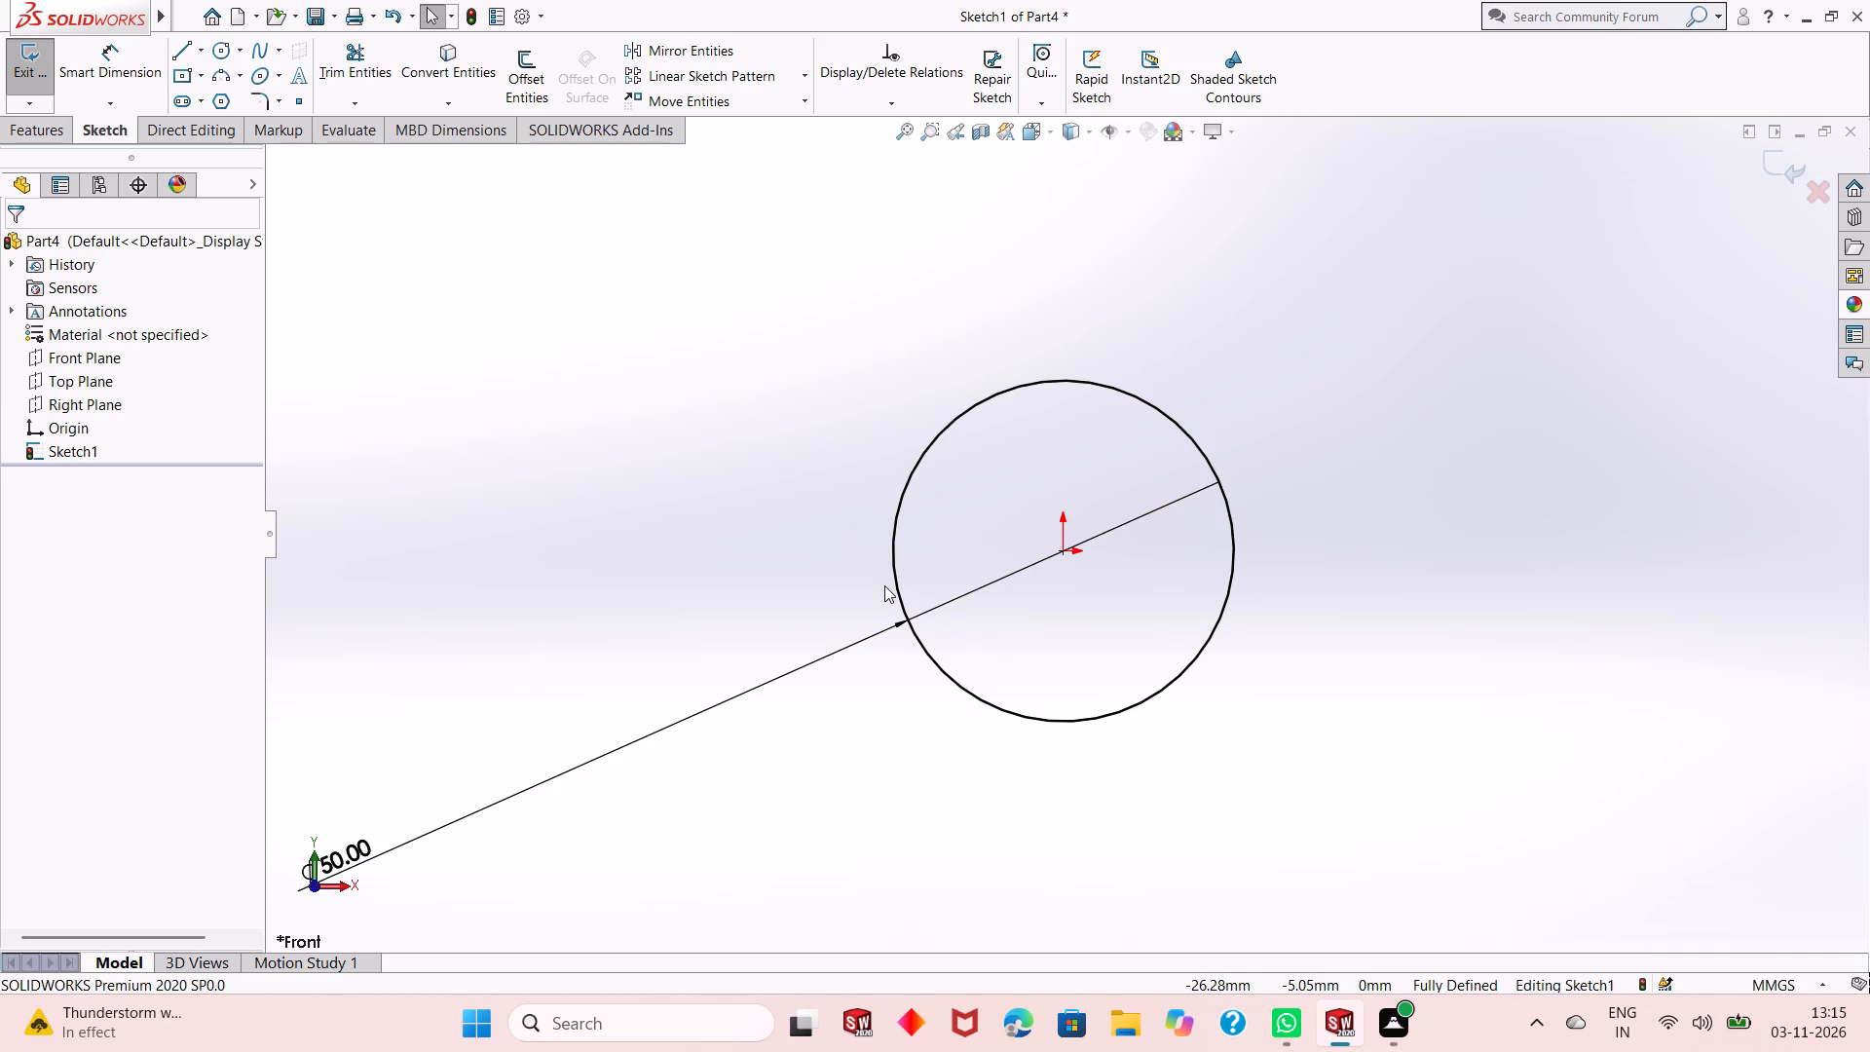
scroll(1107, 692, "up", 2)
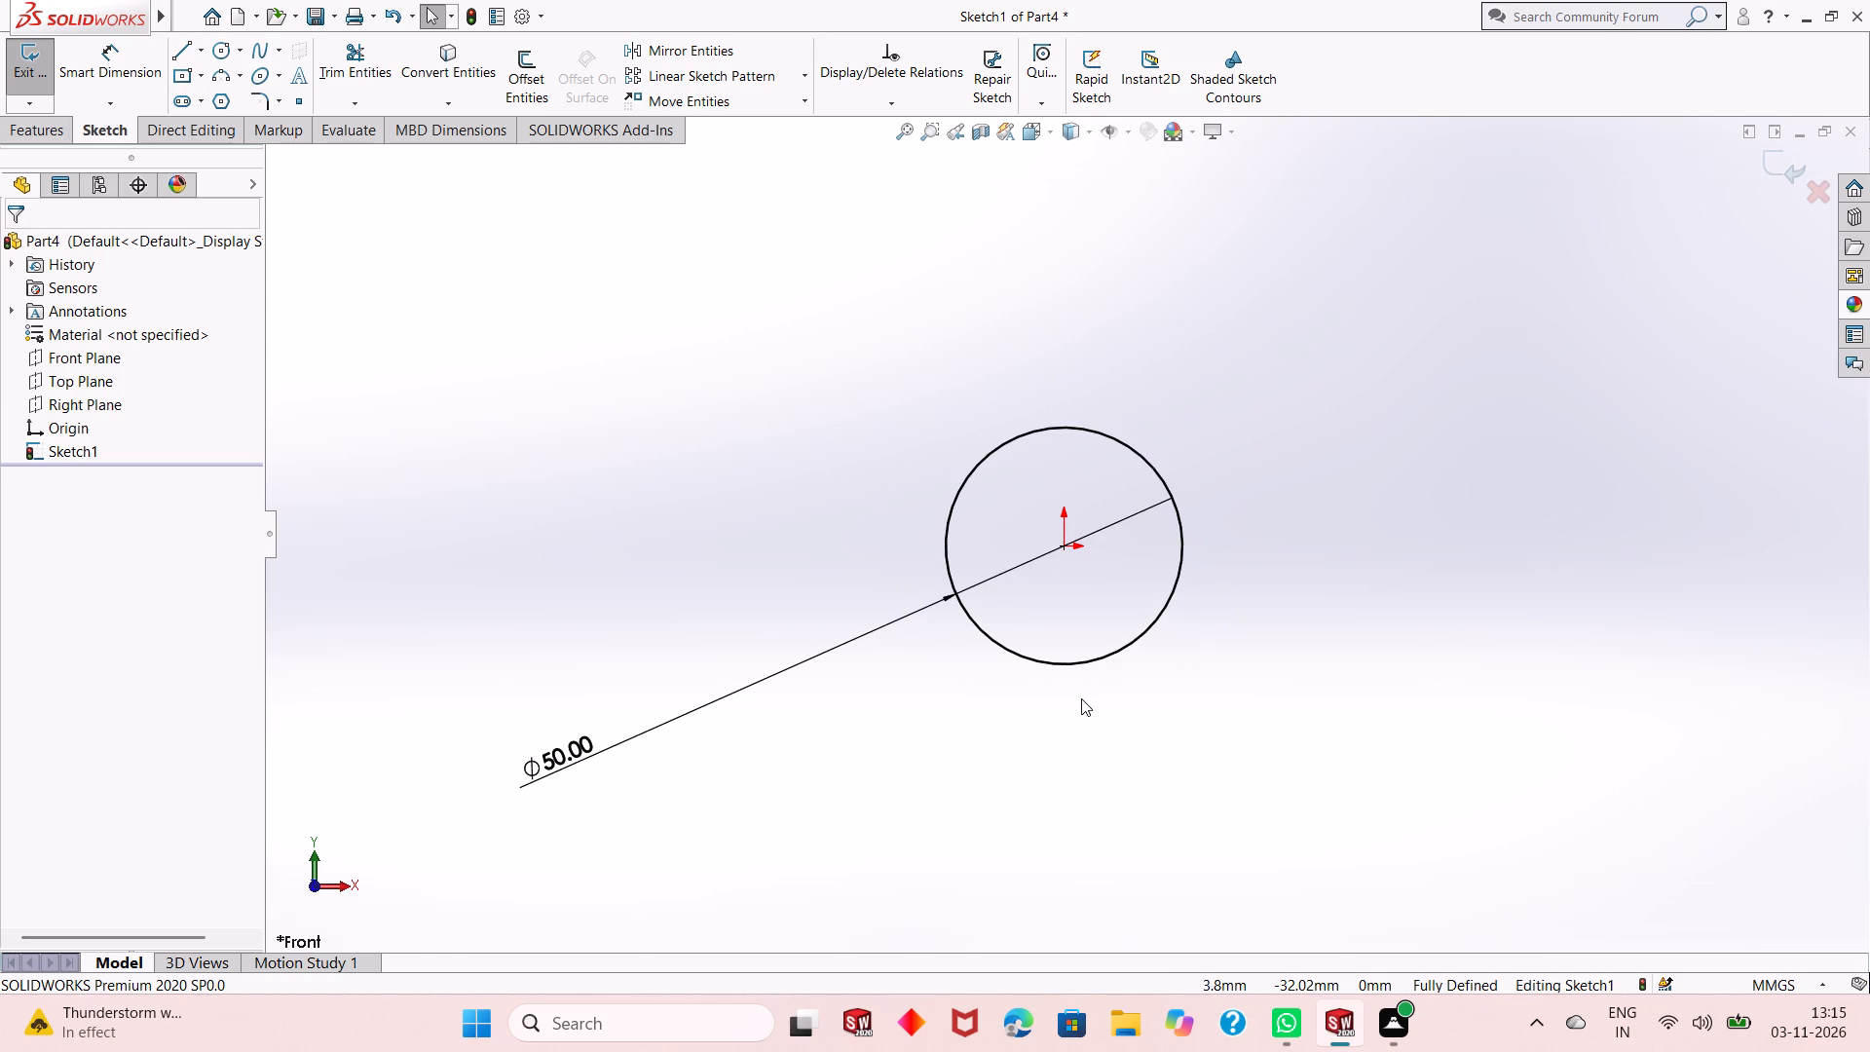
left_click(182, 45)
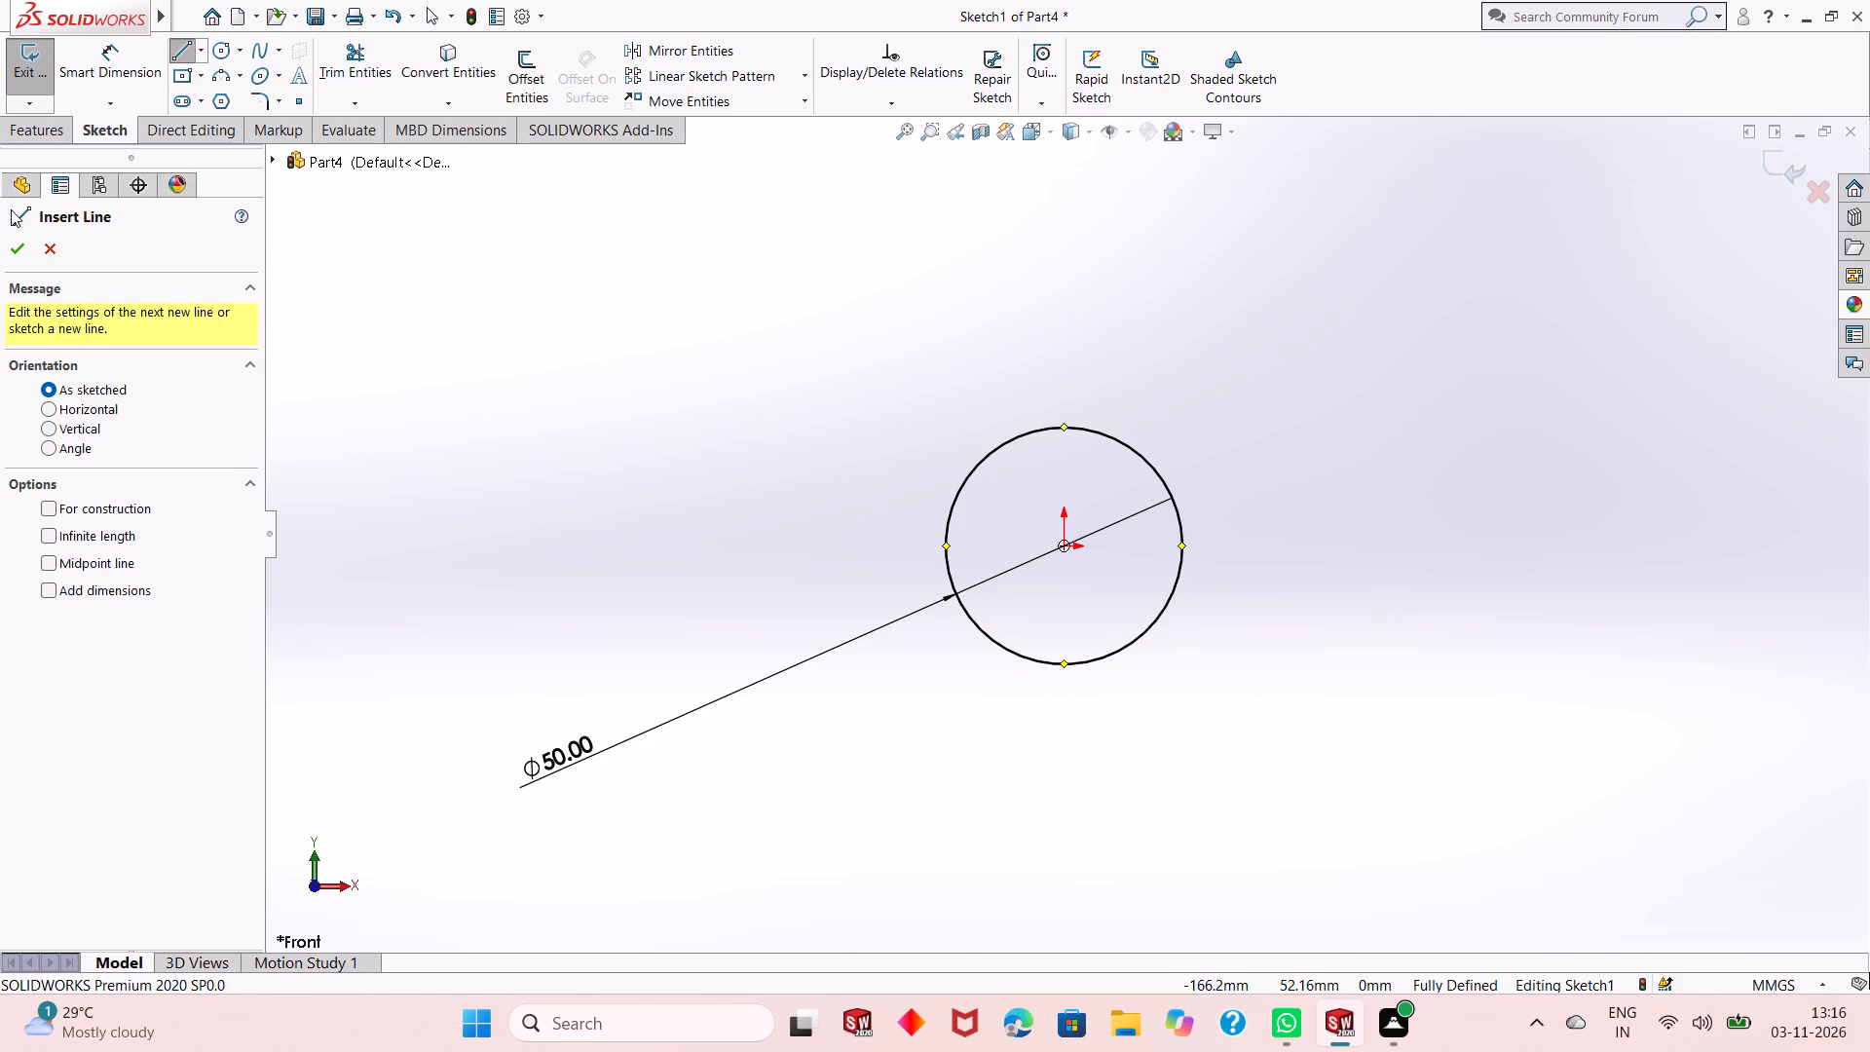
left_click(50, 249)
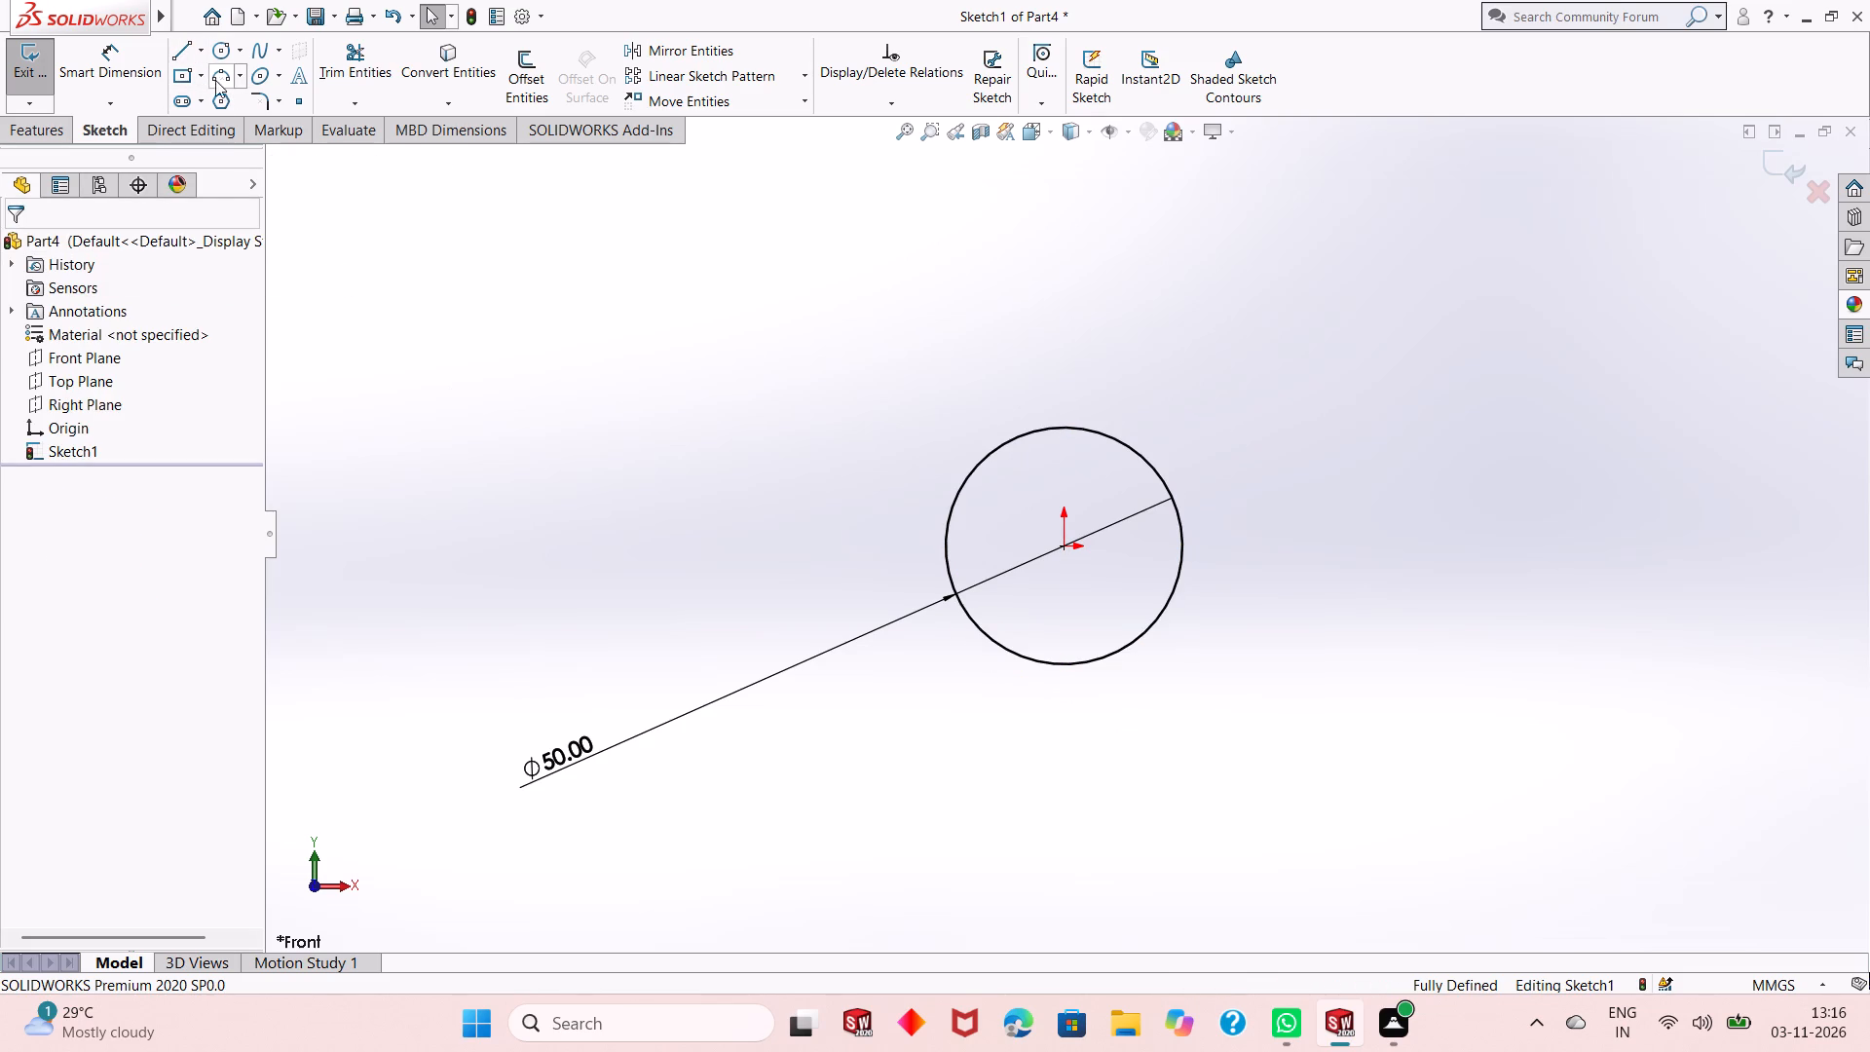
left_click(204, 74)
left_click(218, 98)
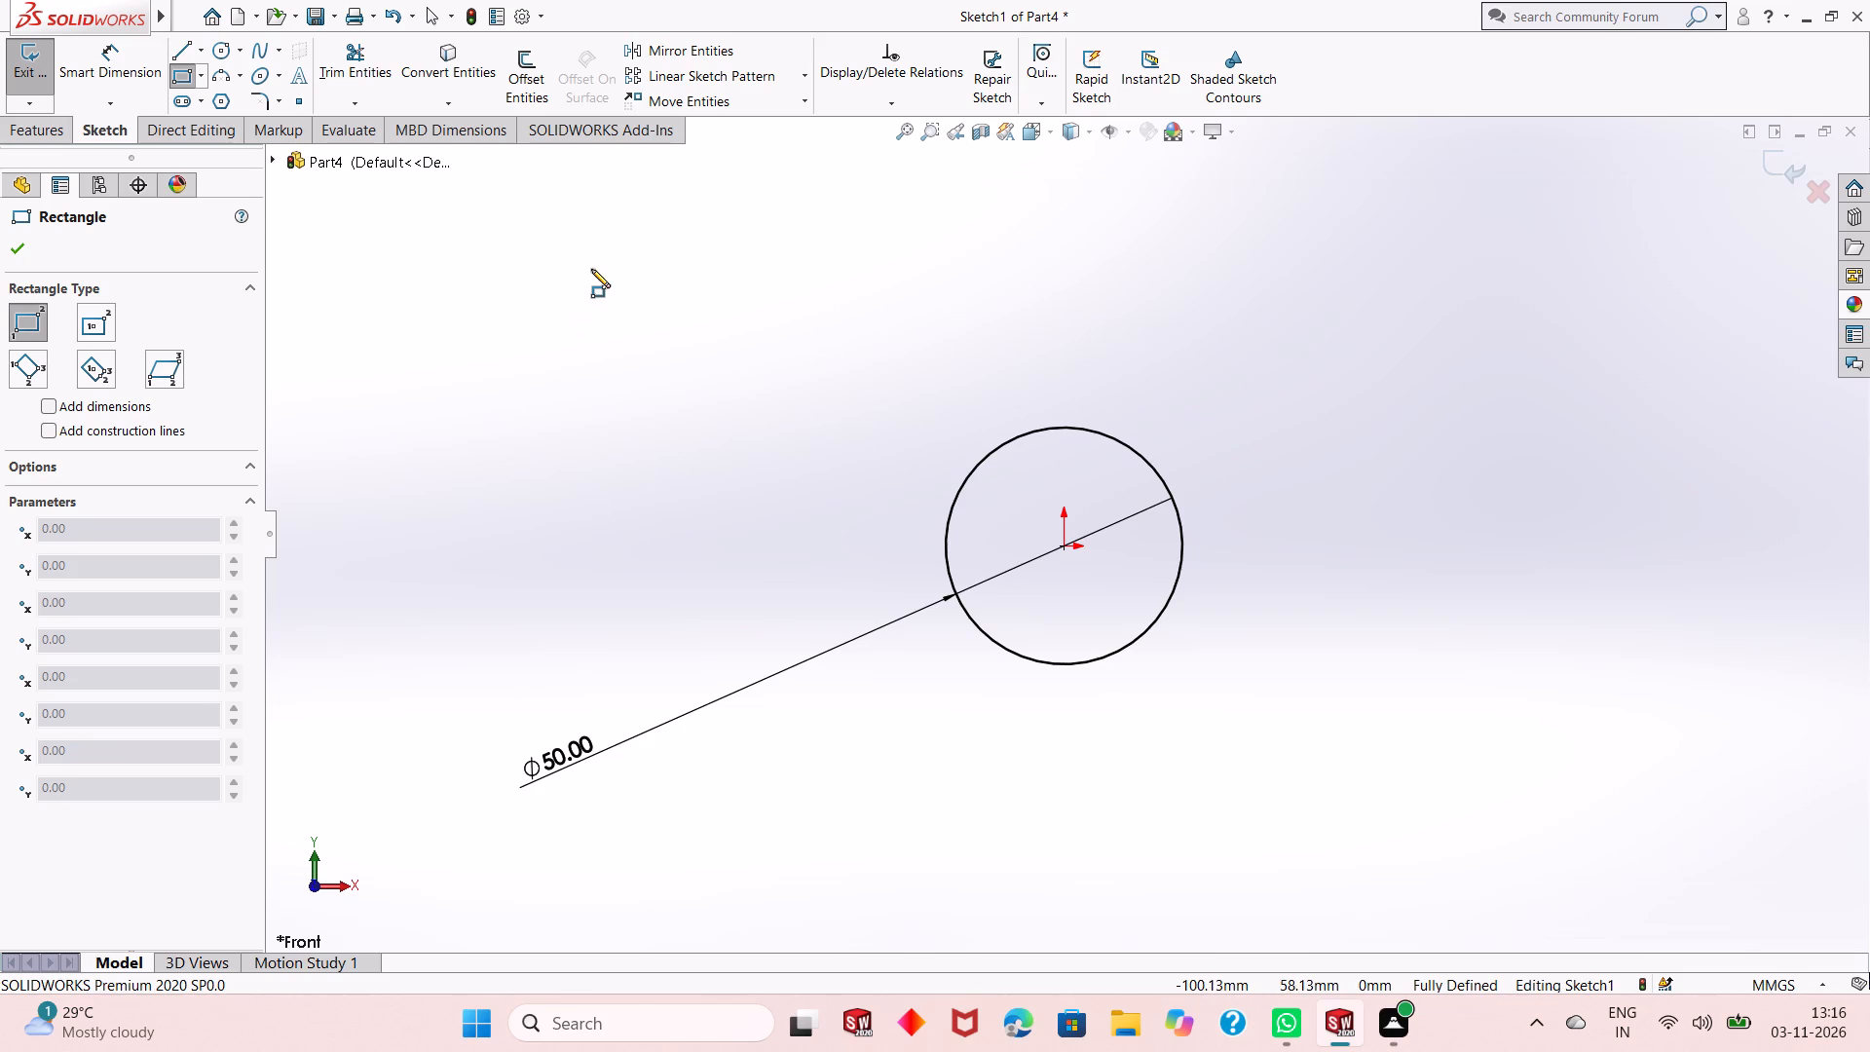
Sketch a horizontal midpoint line centred below the circle, with 26 mm entered from its midpoint to its end.
left_click(202, 57)
left_click(209, 122)
scroll(922, 571, "up", 2)
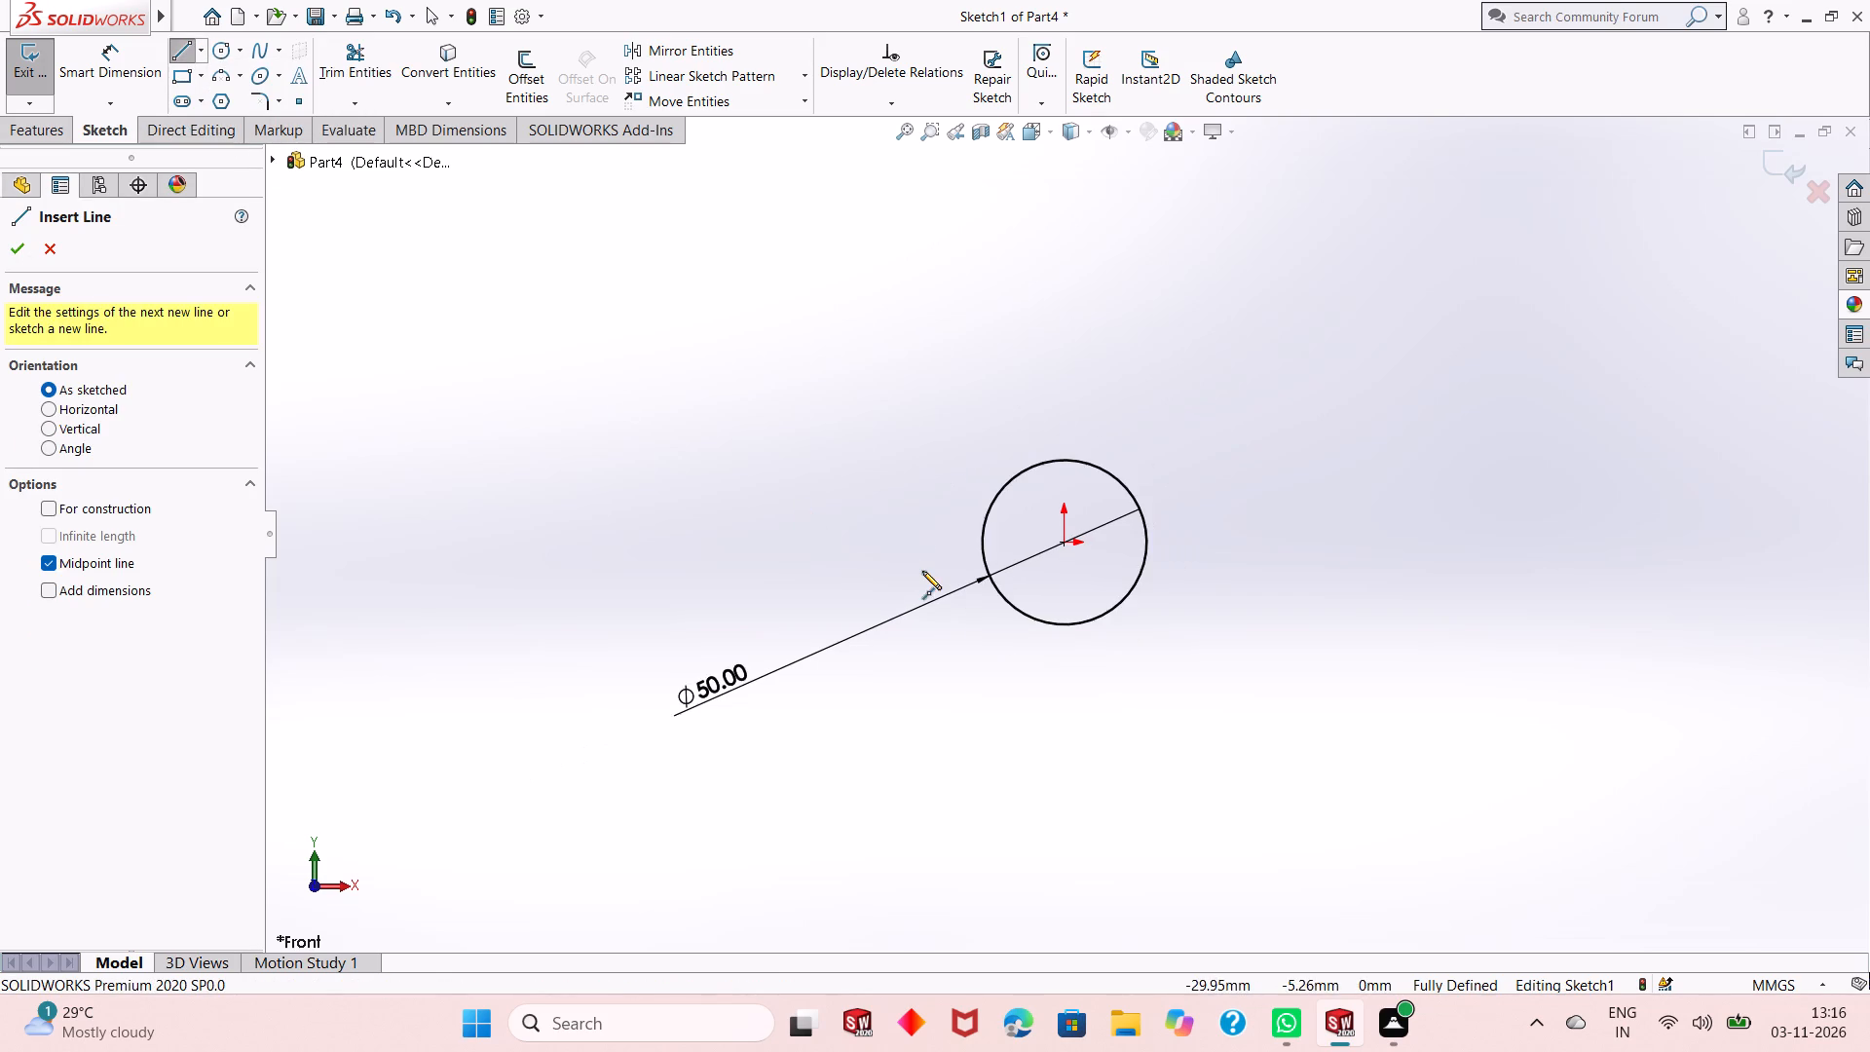
scroll(1155, 682, "down", 2)
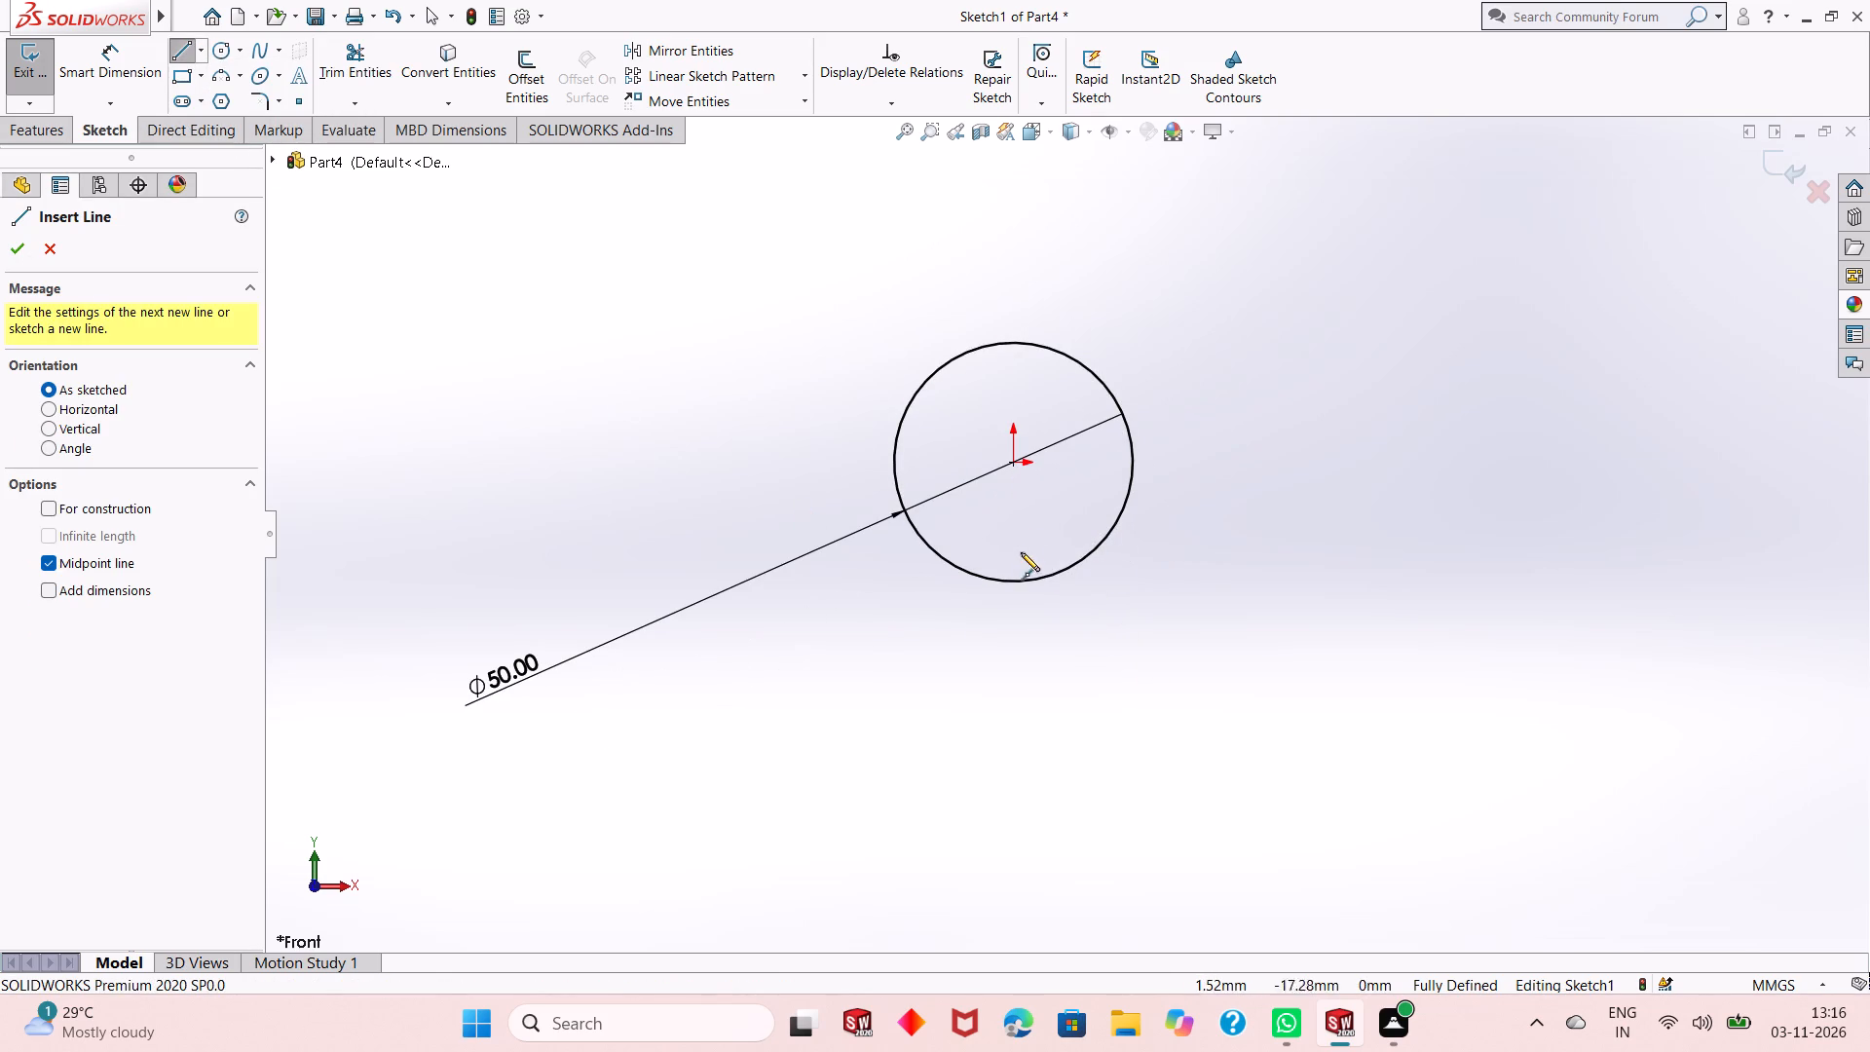
left_click(1009, 680)
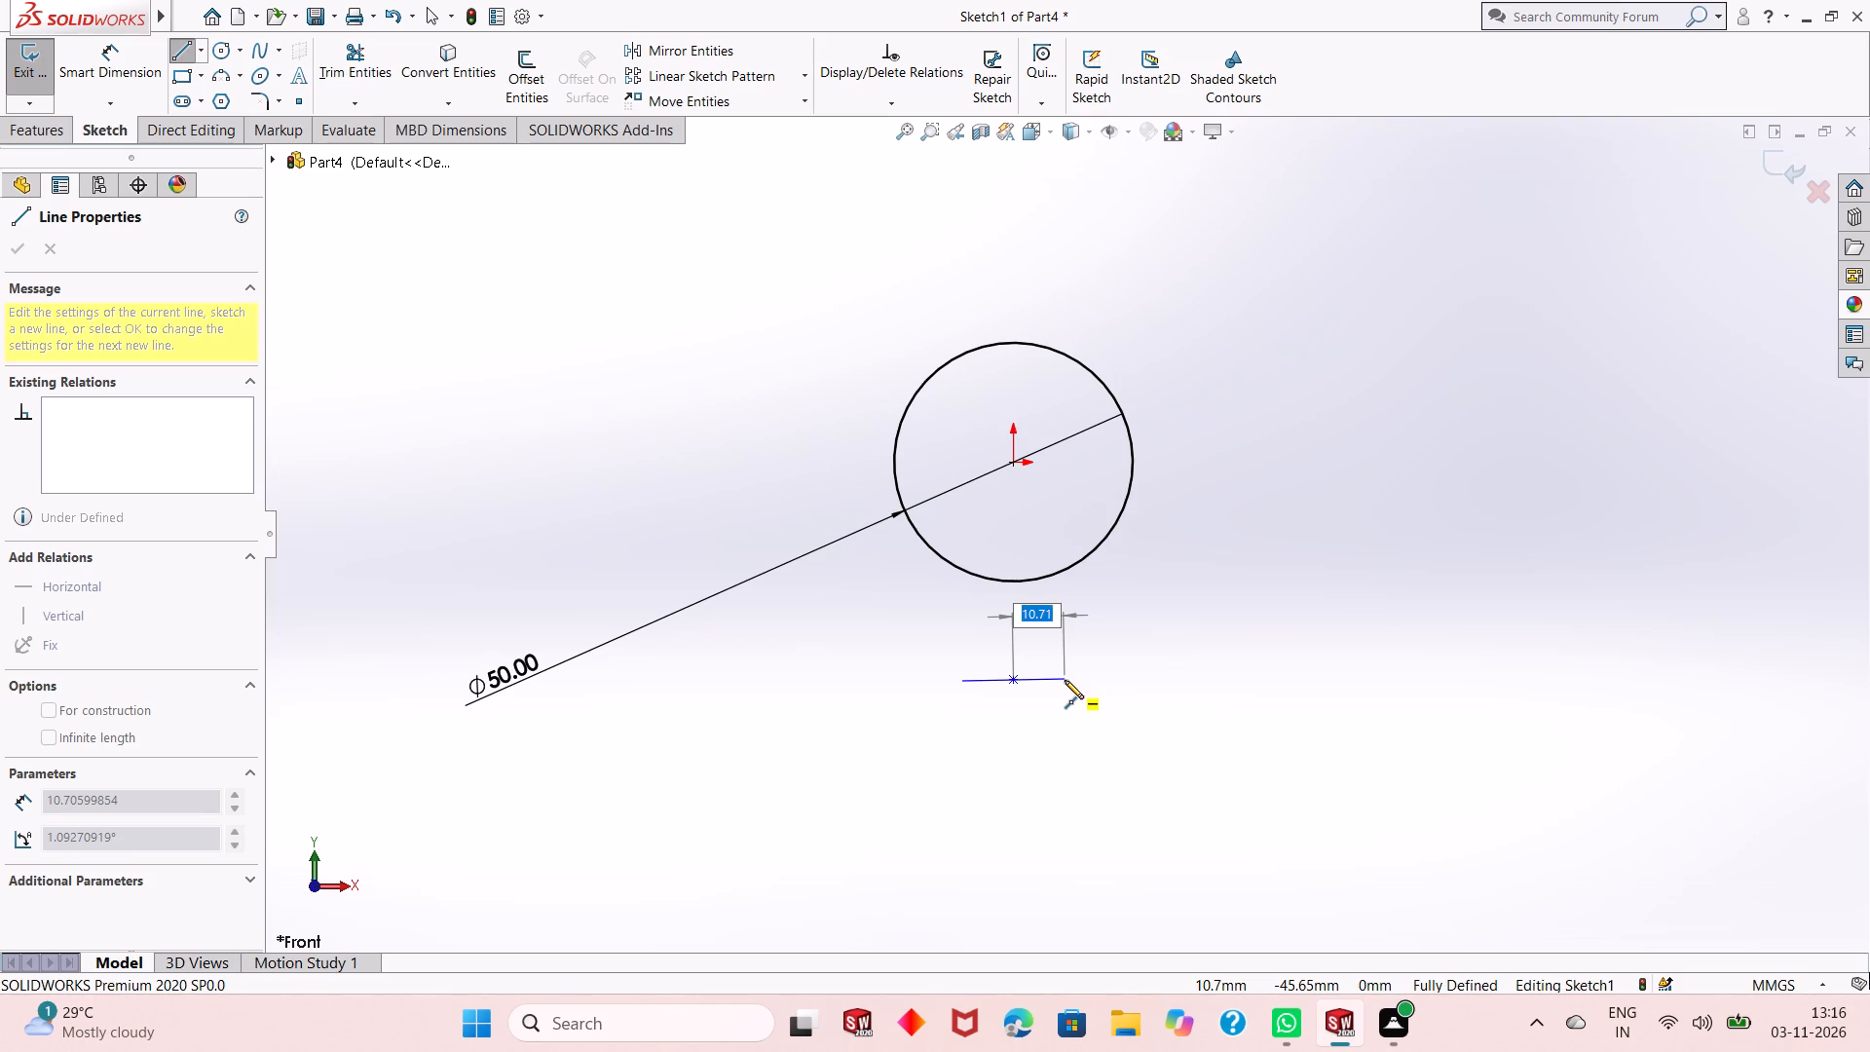
type("26")
key("Return")
right_click(1066, 680)
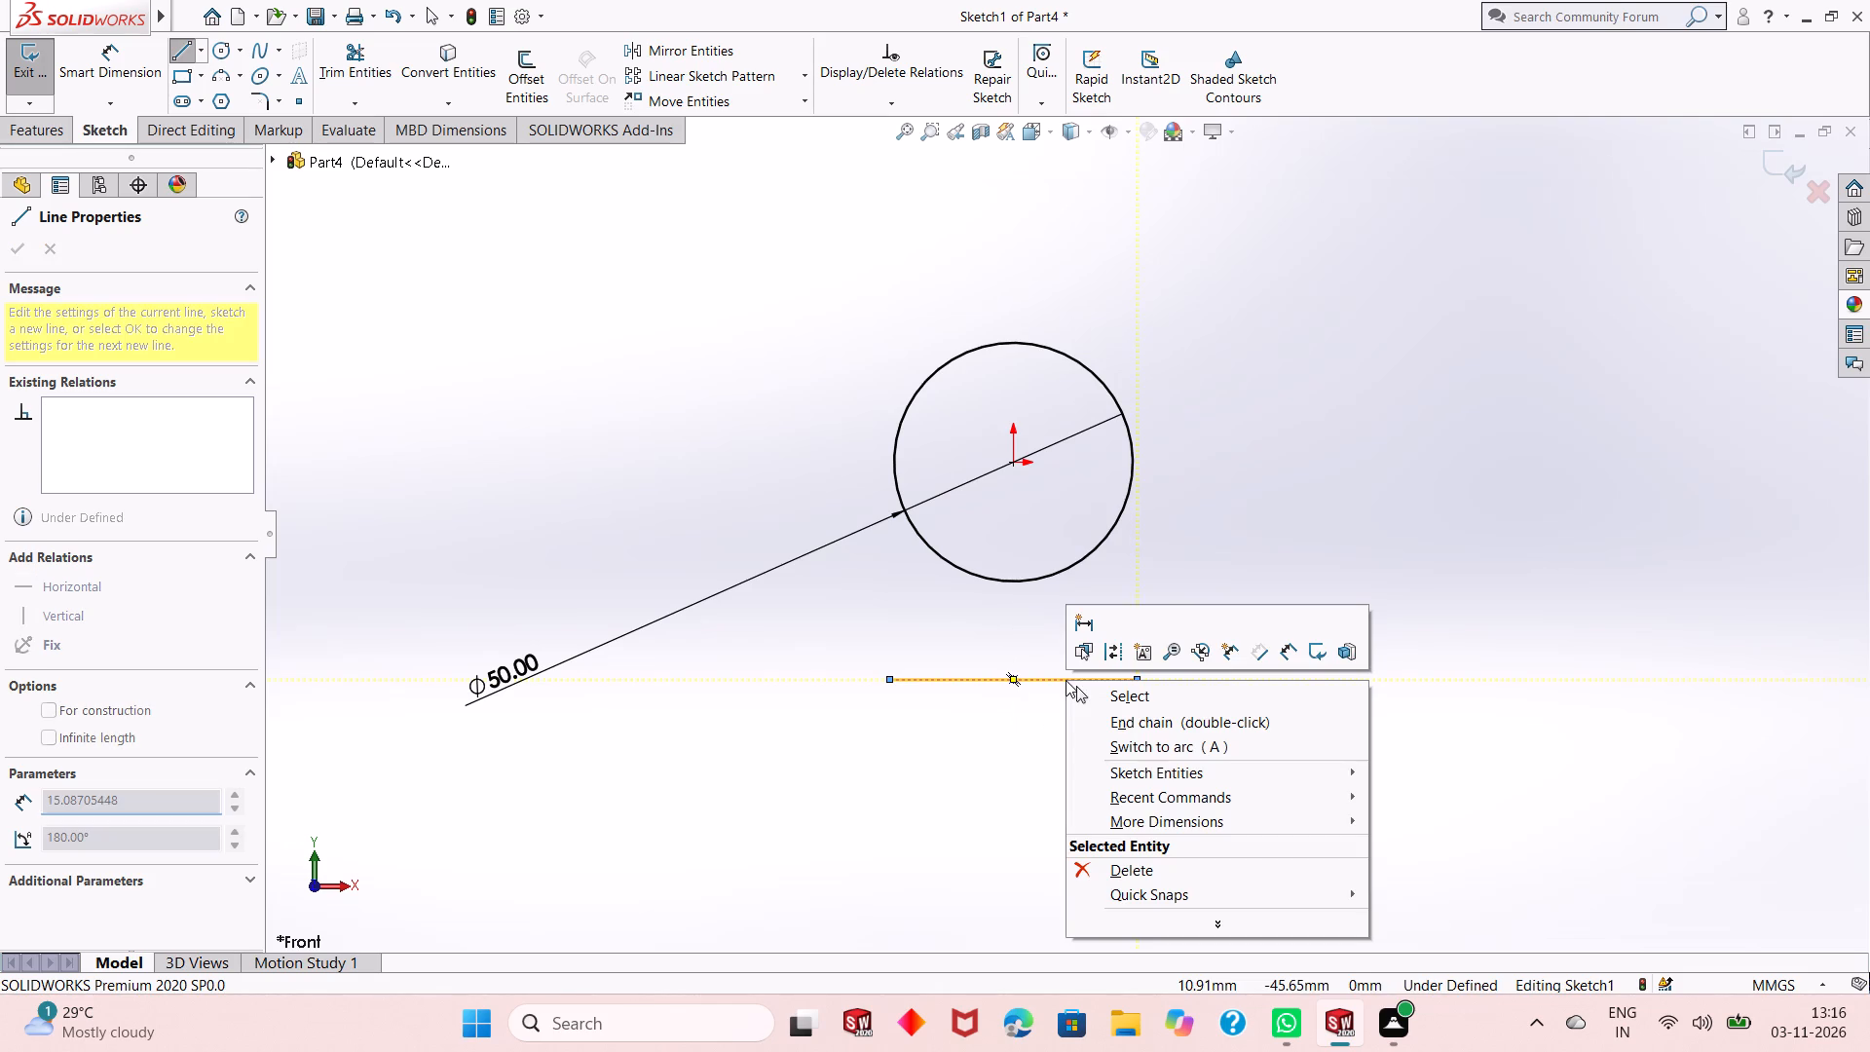
left_click(1111, 702)
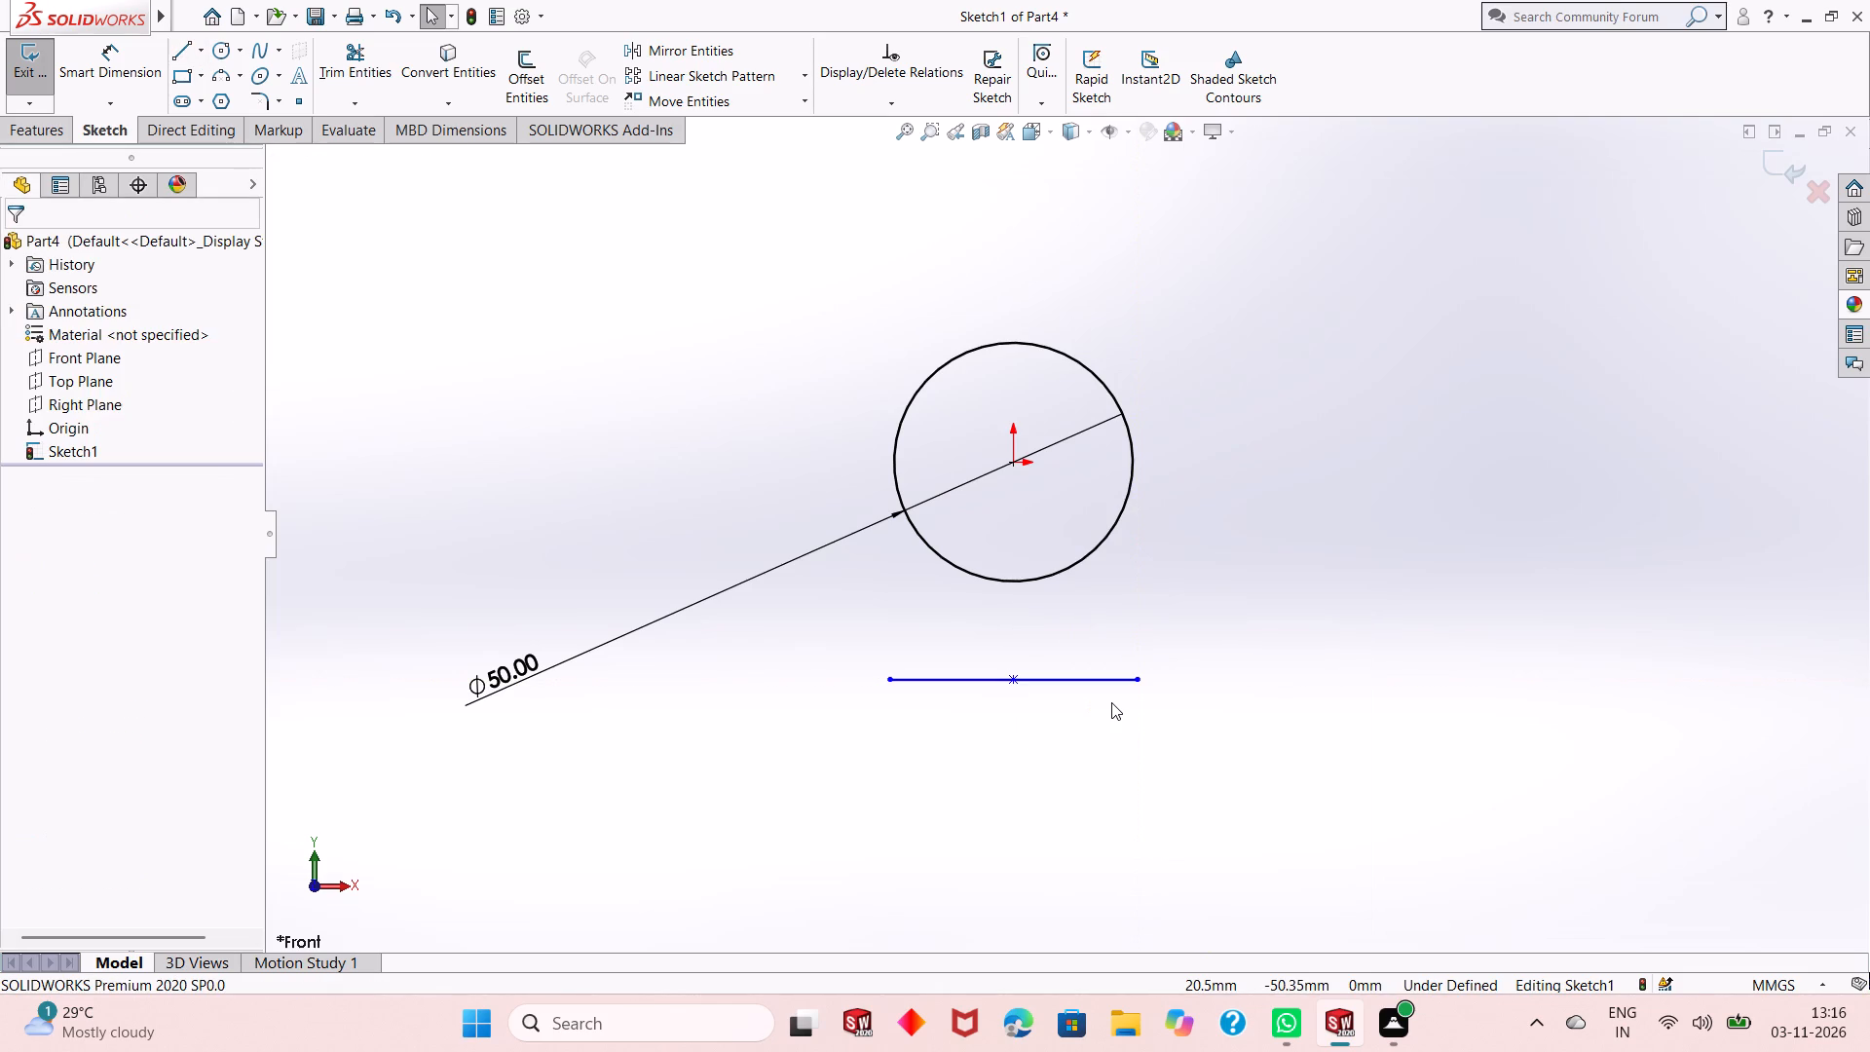
Dimension the full length of the horizontal line below the circle as 26 mm.
left_click(111, 69)
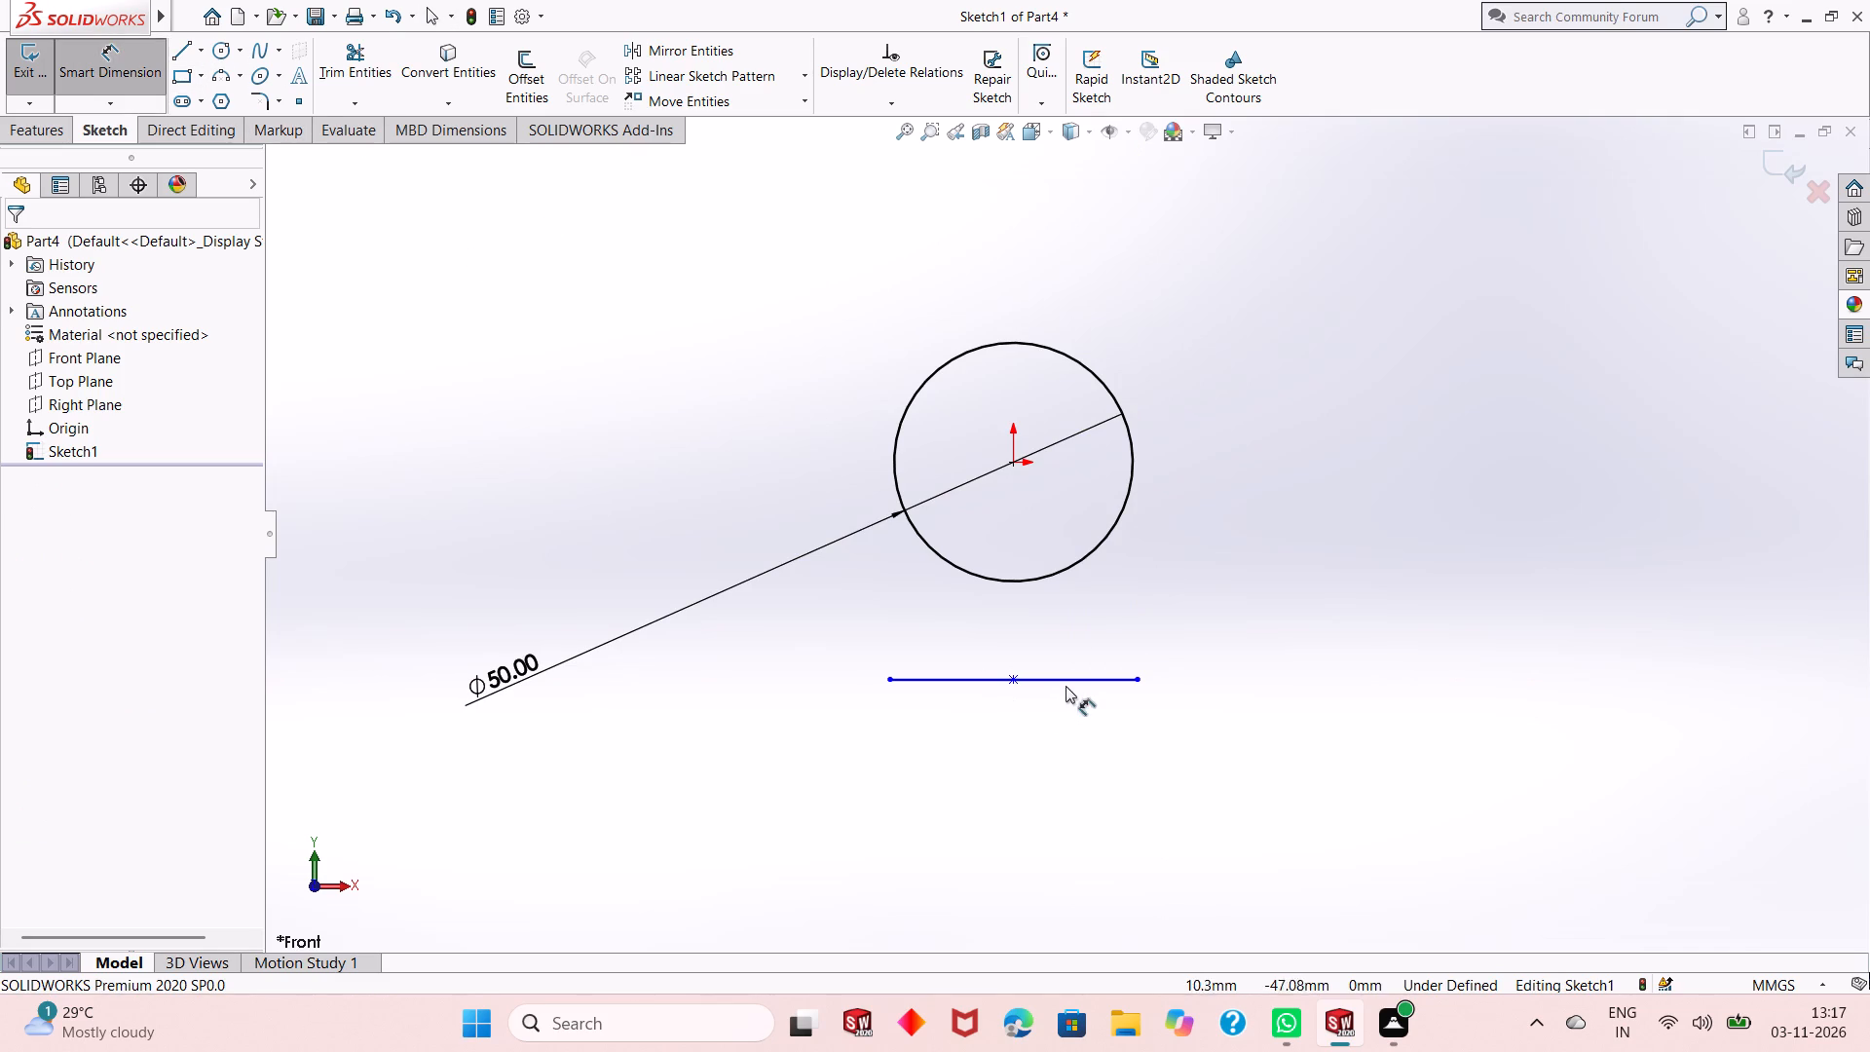
left_click(1071, 684)
left_click(1069, 727)
type("26")
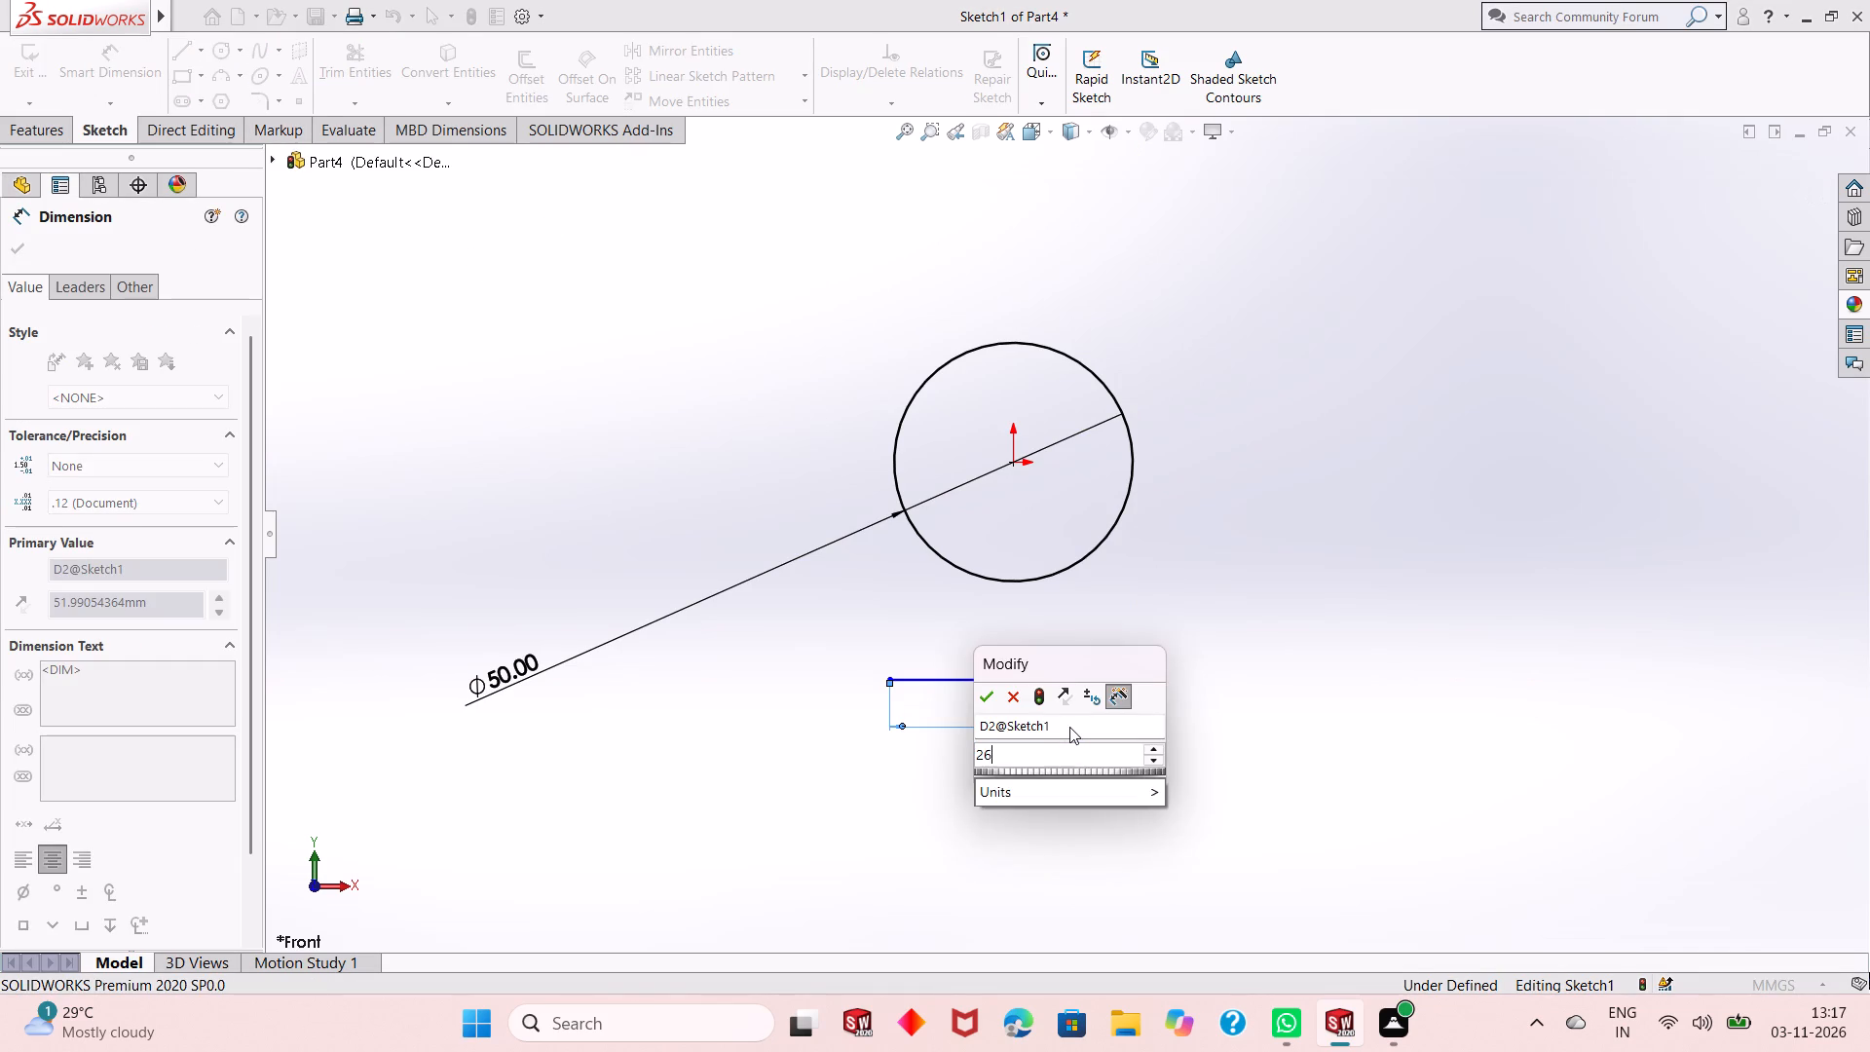
key("Return")
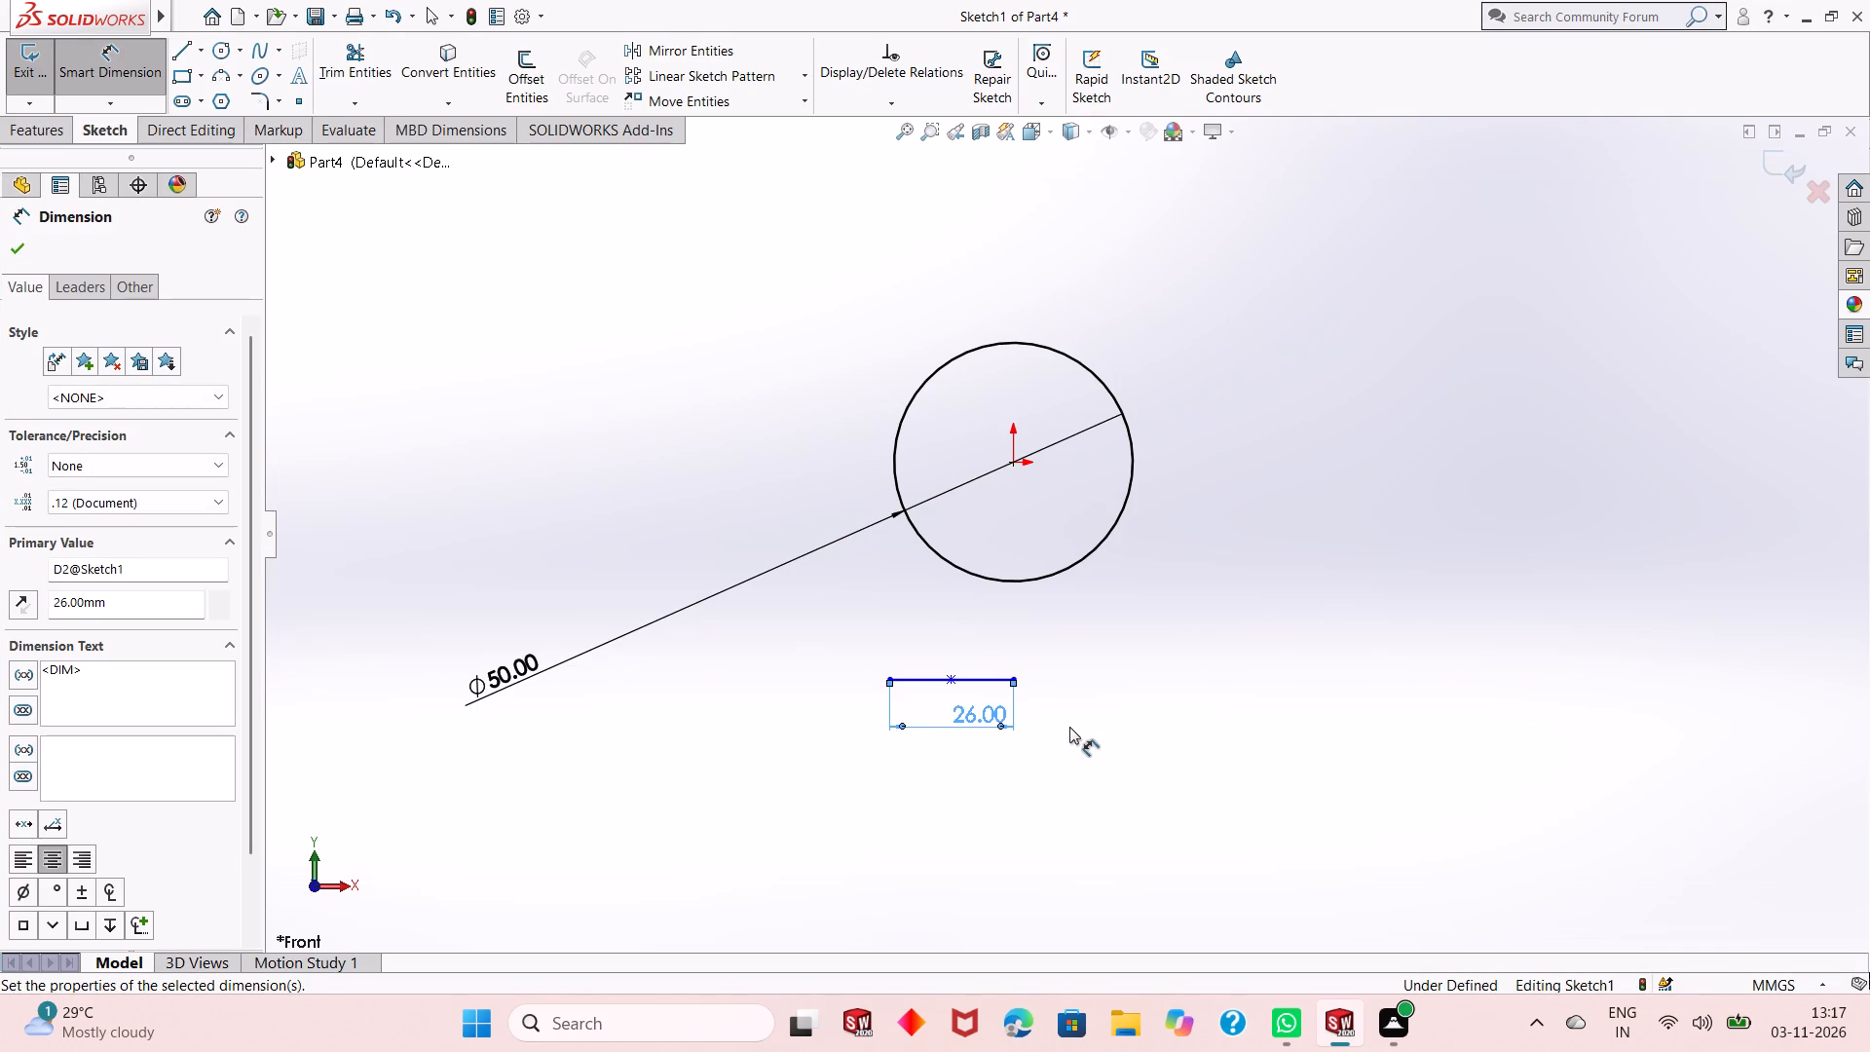
Dimension the vertical distance between the origin and the horizontal line as 32 mm.
left_click(978, 683)
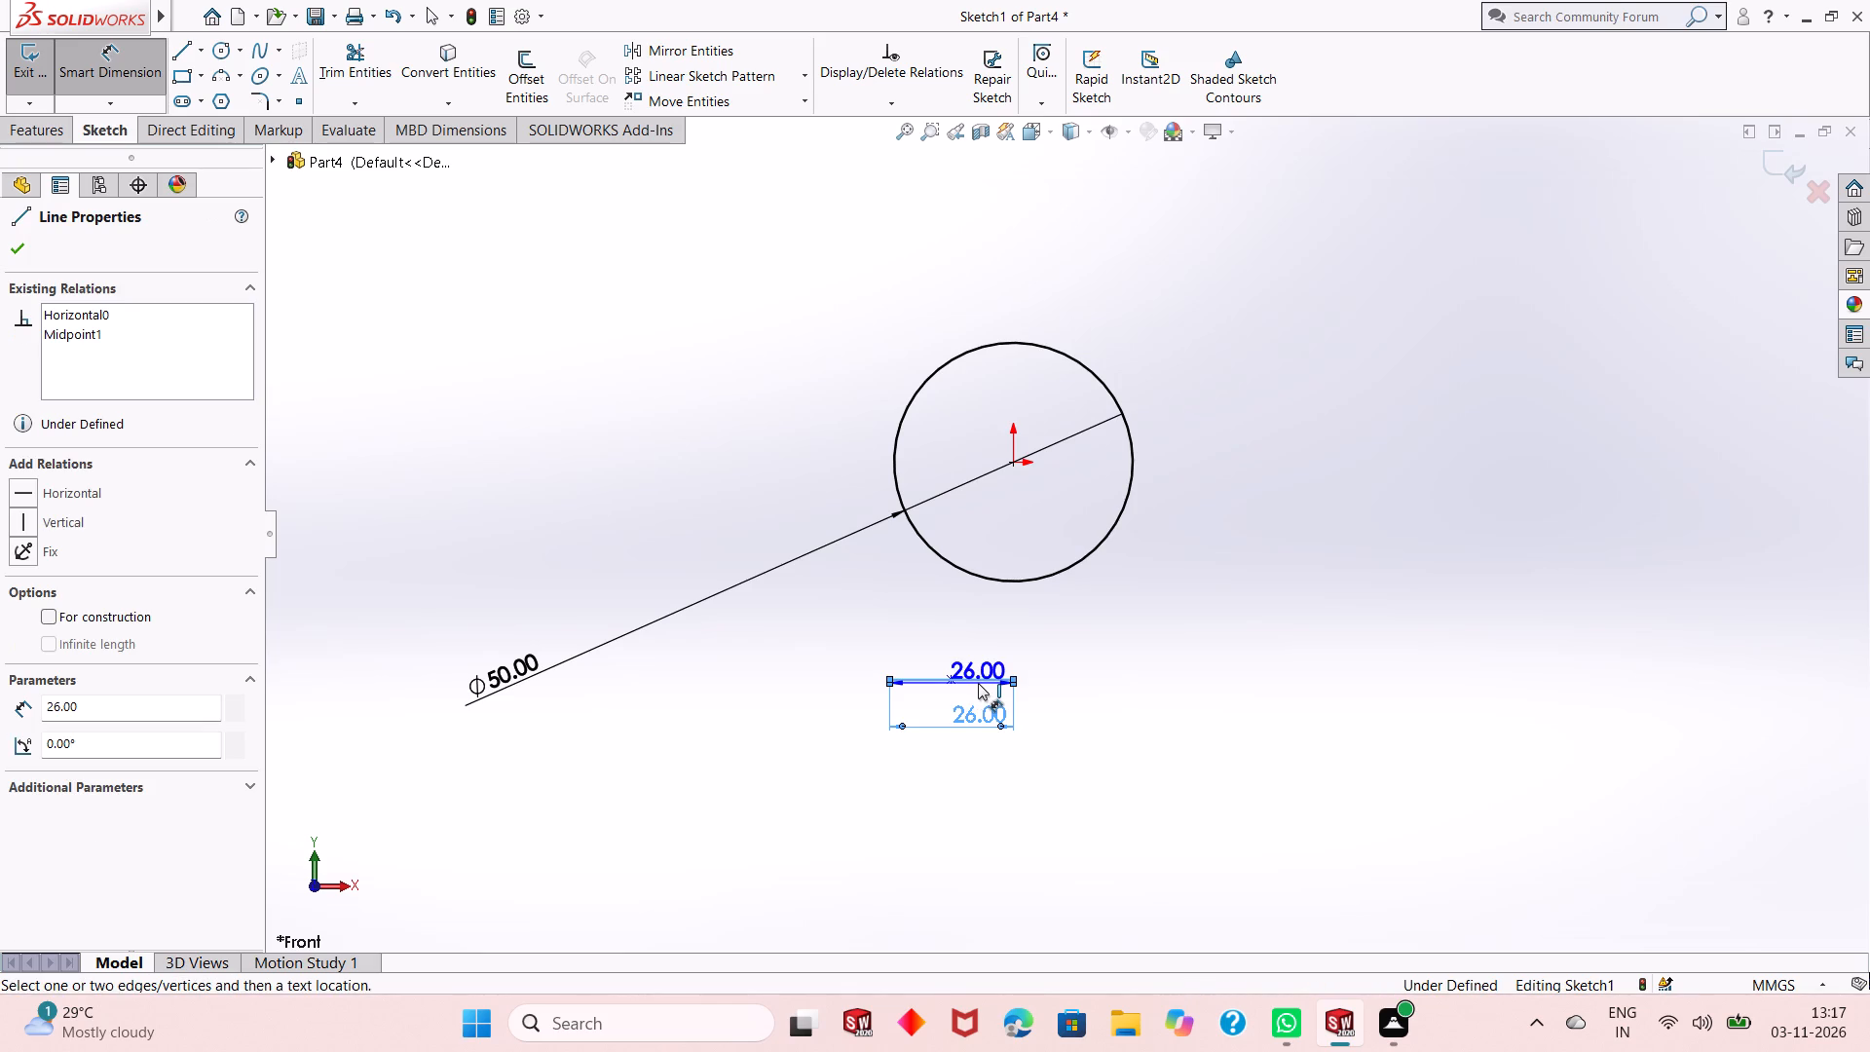
left_click(1011, 466)
left_click(699, 502)
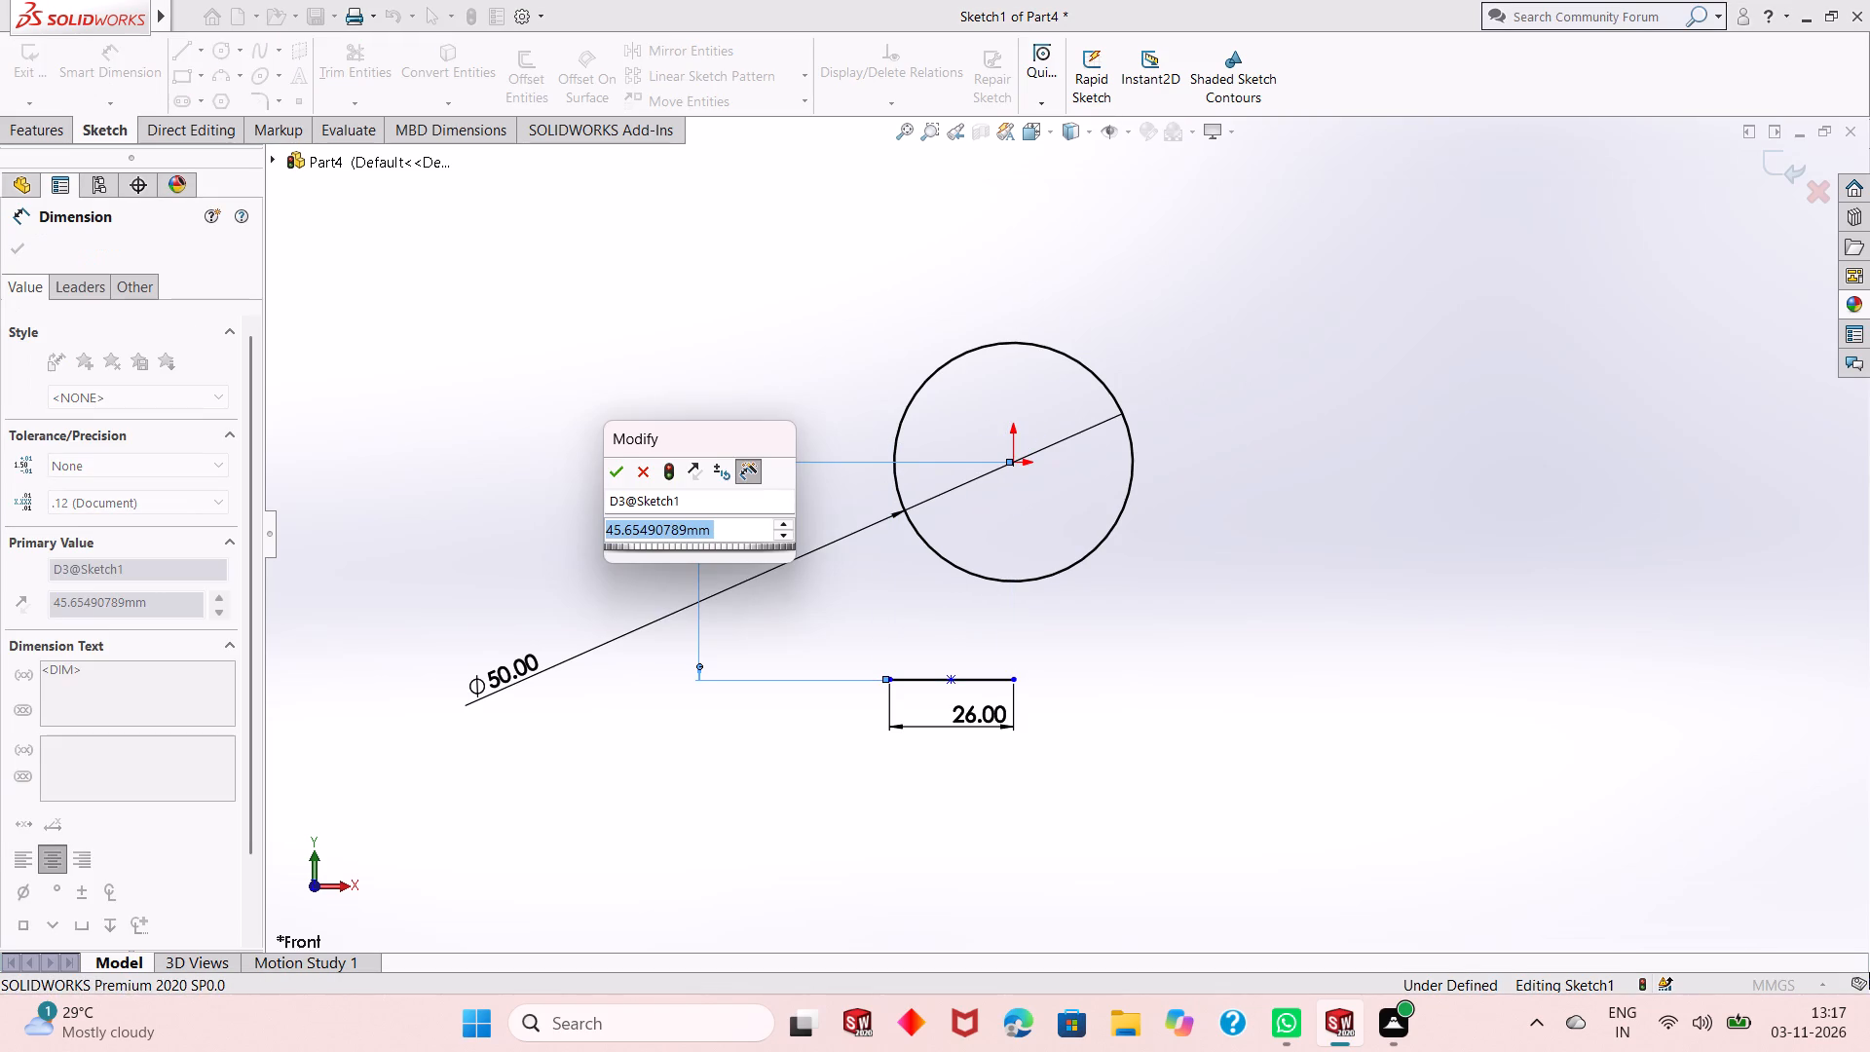
type("32")
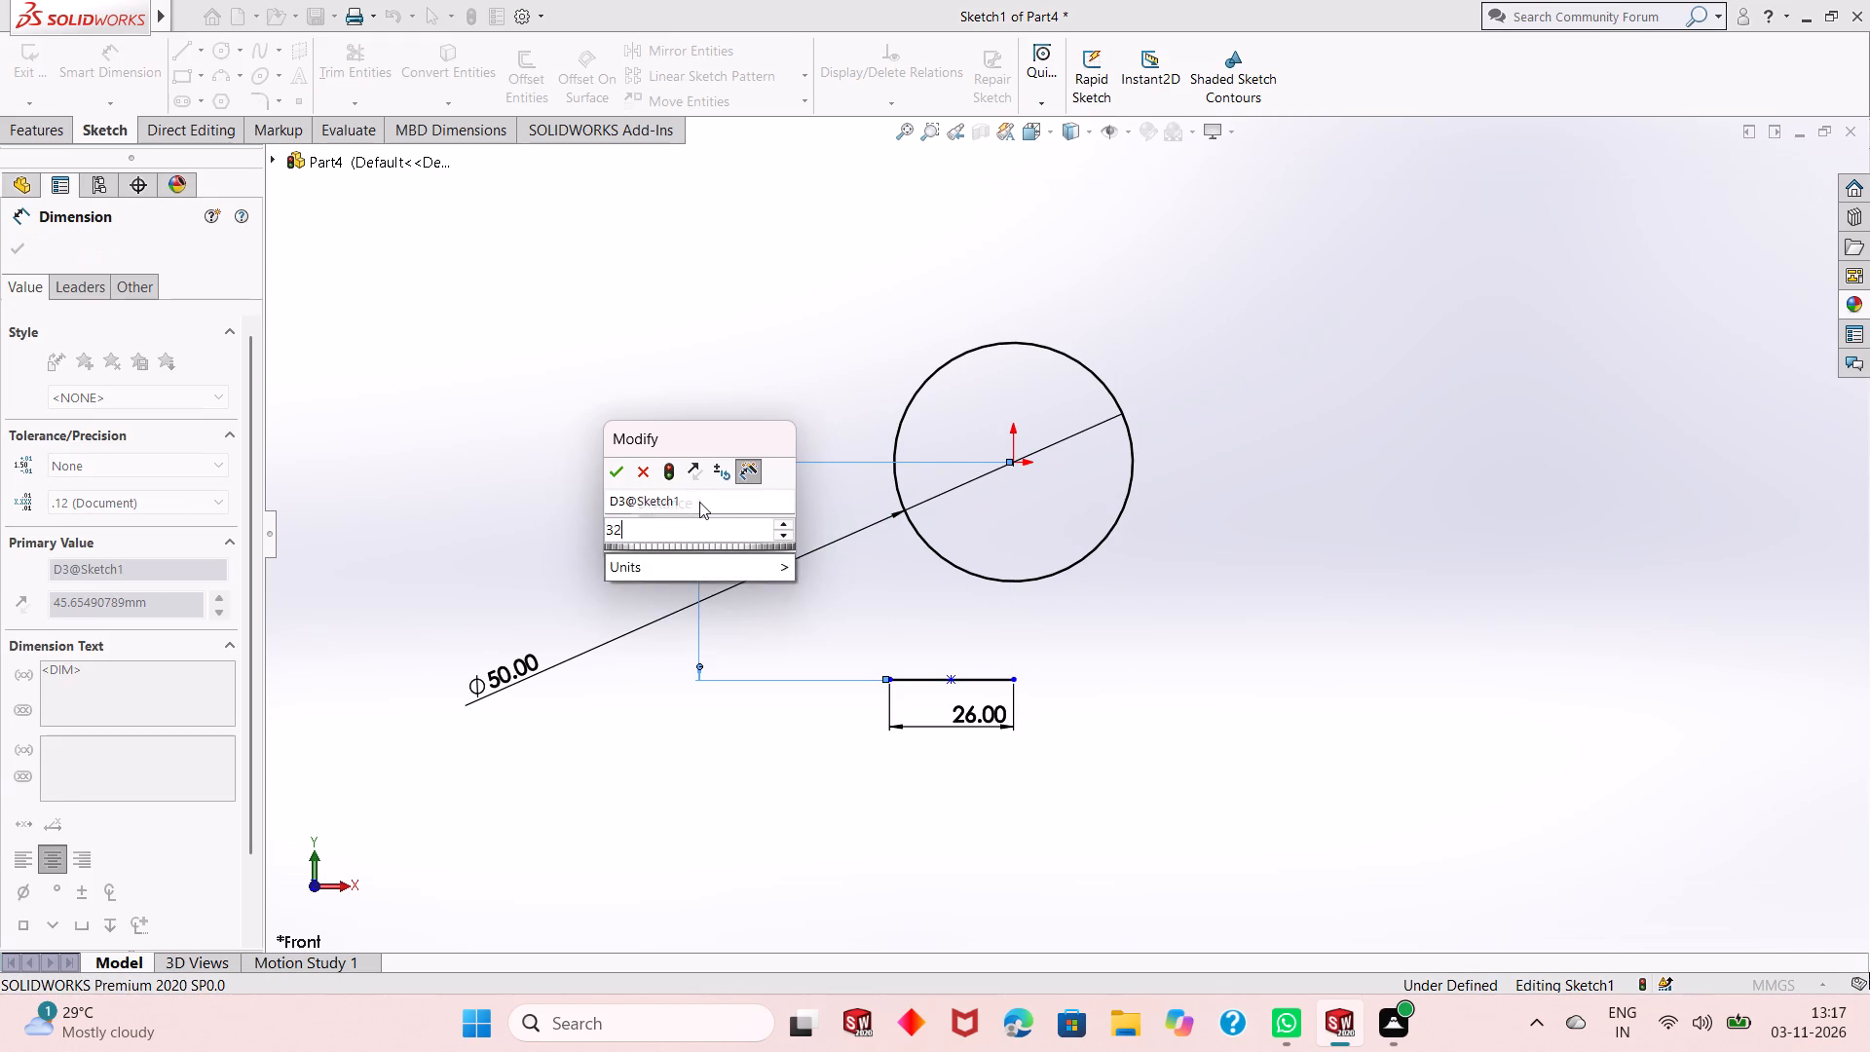
key("Return")
right_click(720, 335)
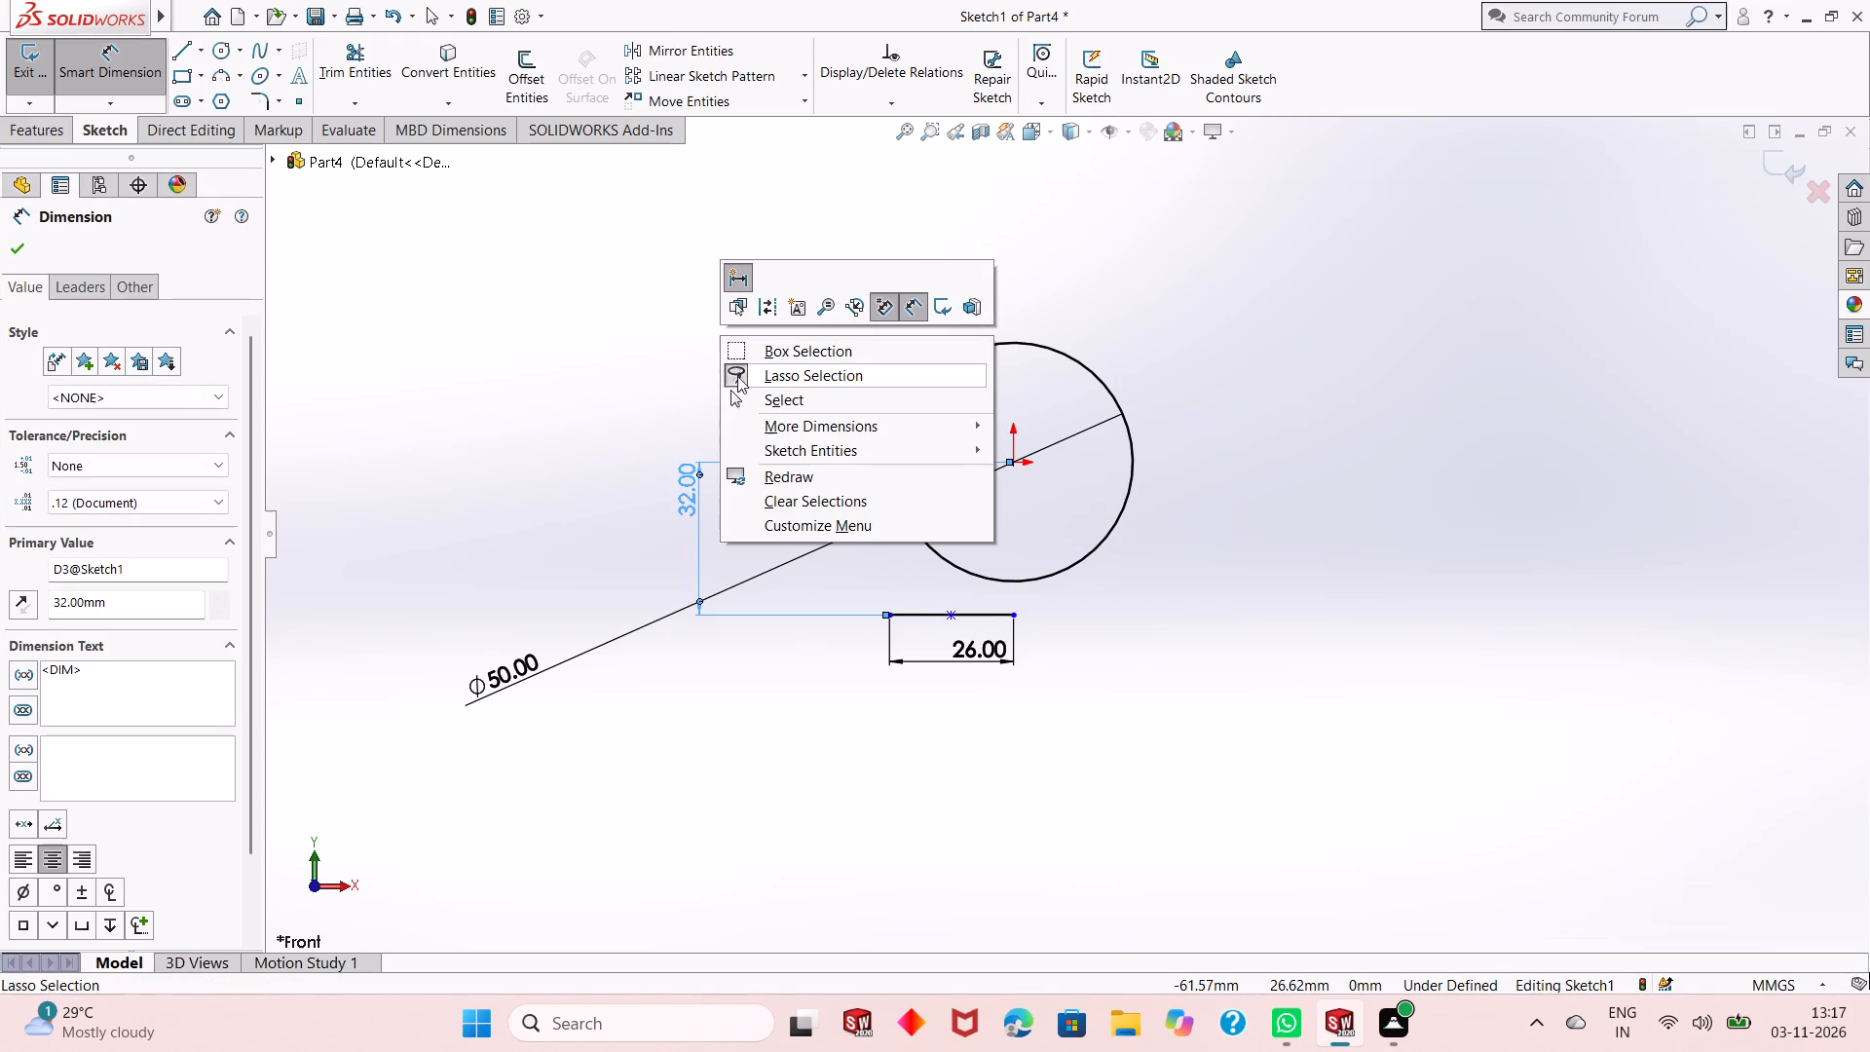
left_click(744, 396)
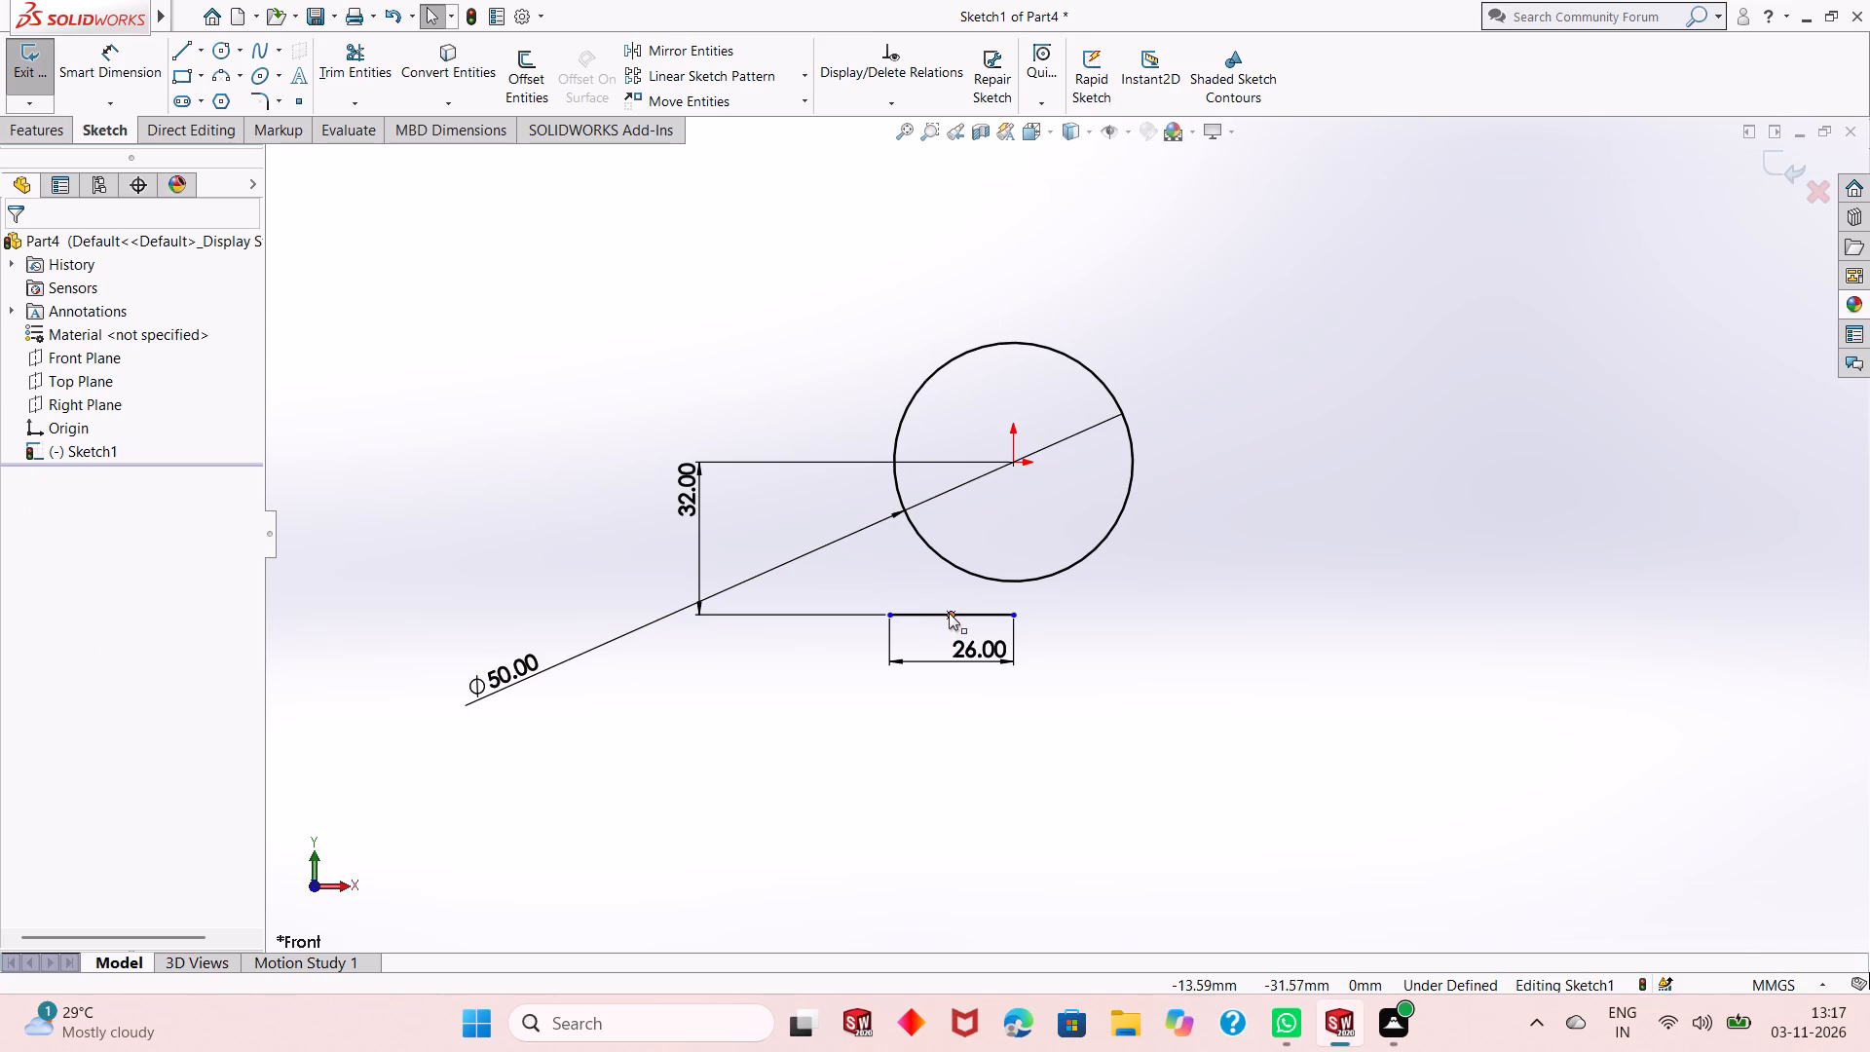
Add a vertical relation between the midpoint of the 26 mm line and the circle's centre at the origin.
left_click(954, 618)
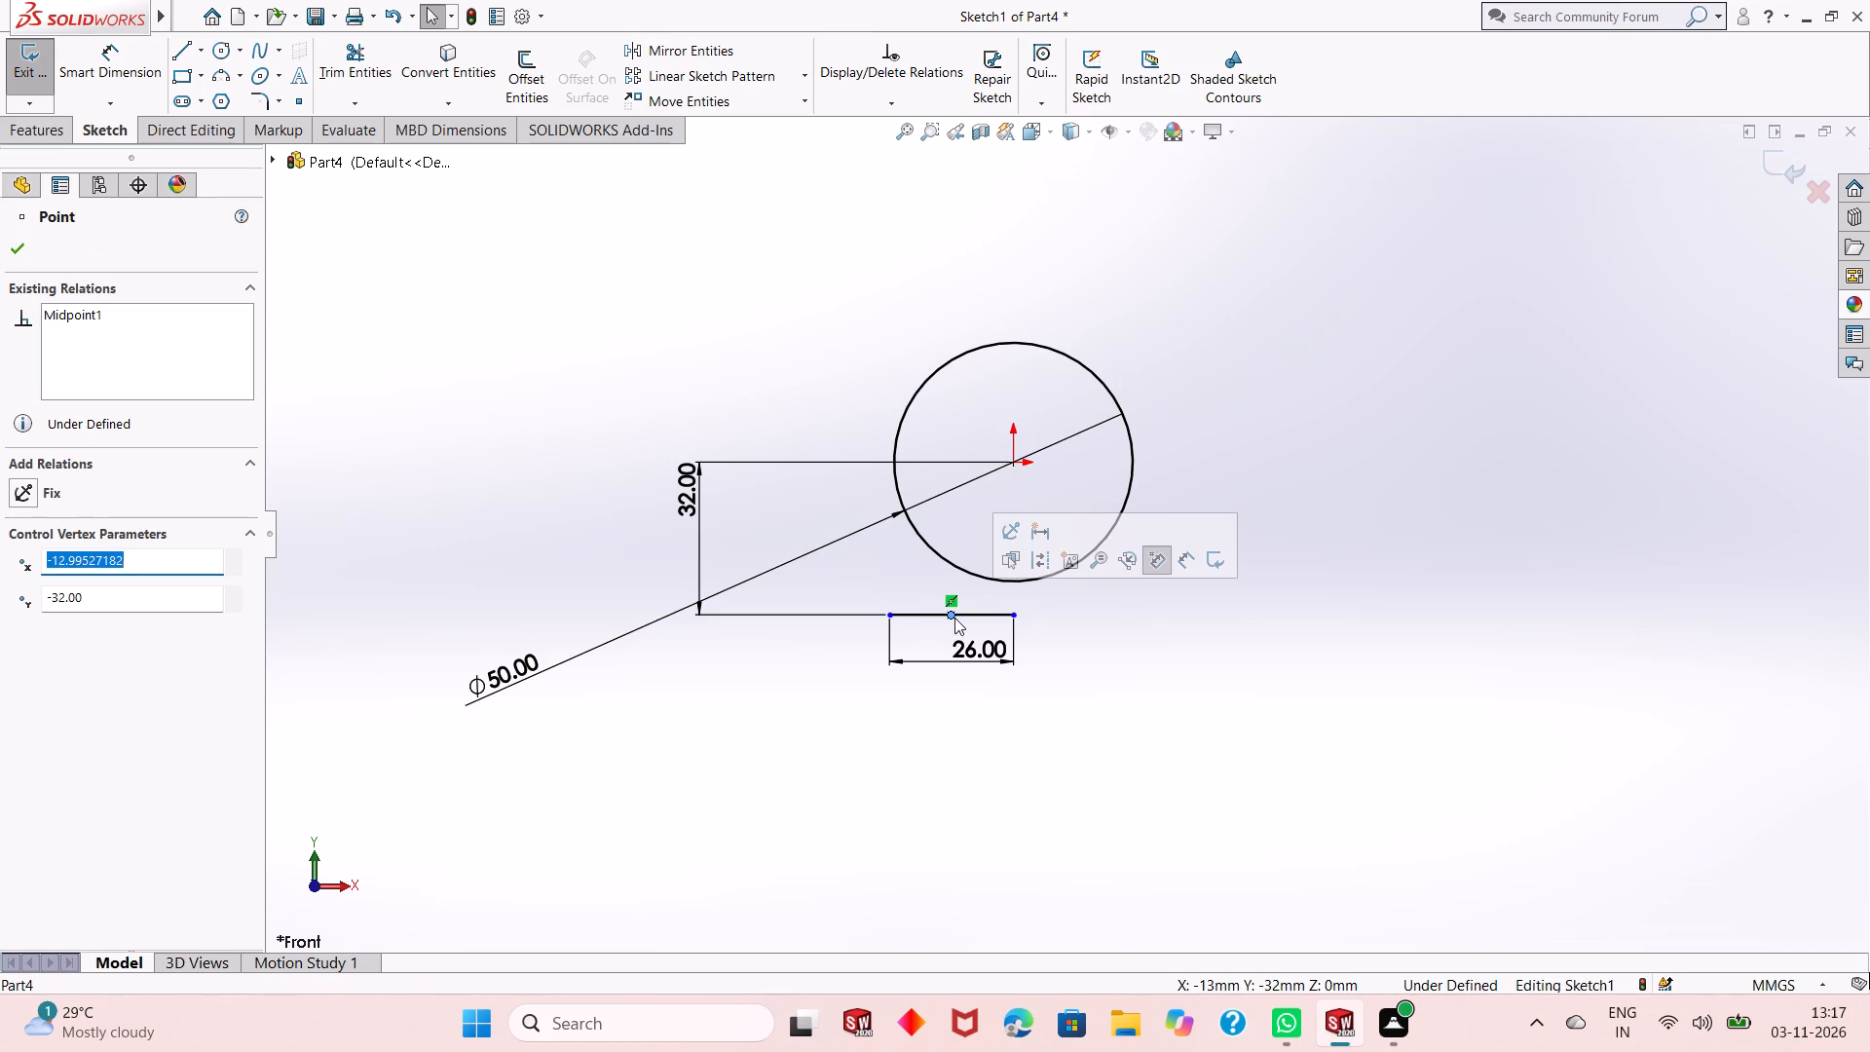
left_click(1014, 468, "ctrl")
left_click(1103, 379)
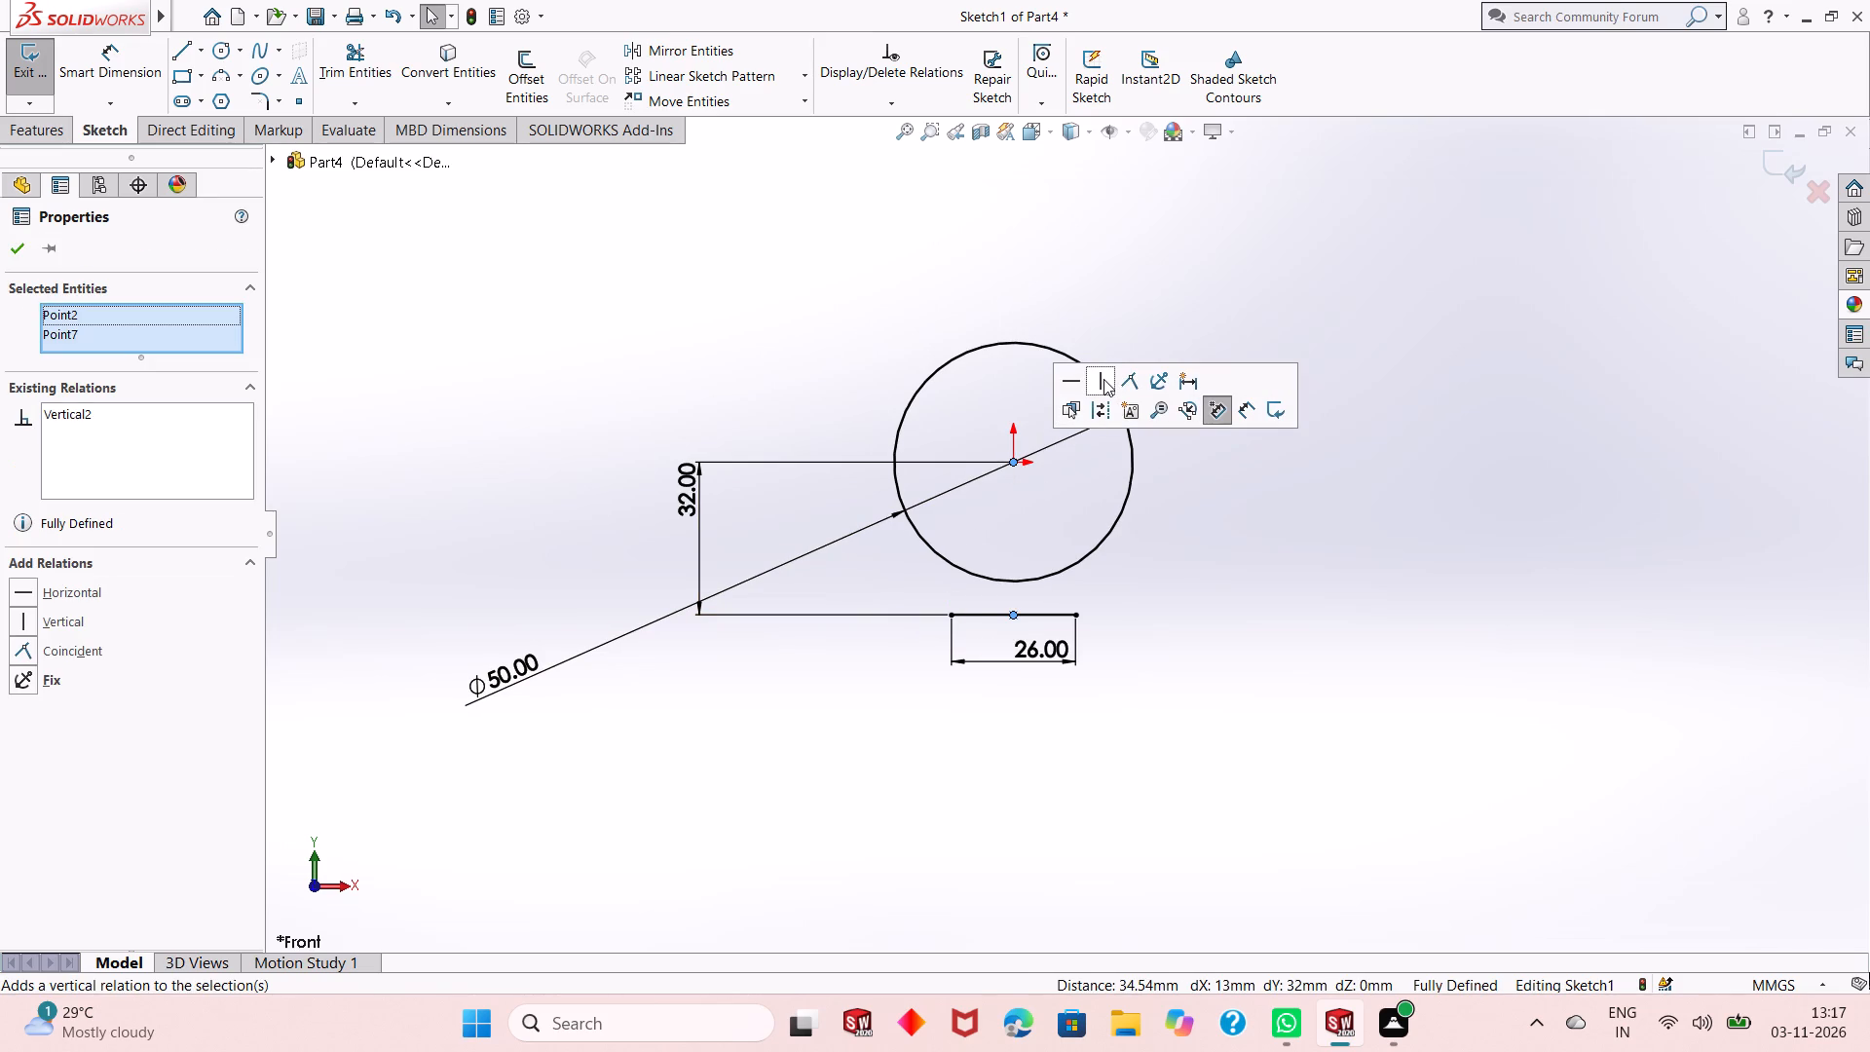
left_click(19, 249)
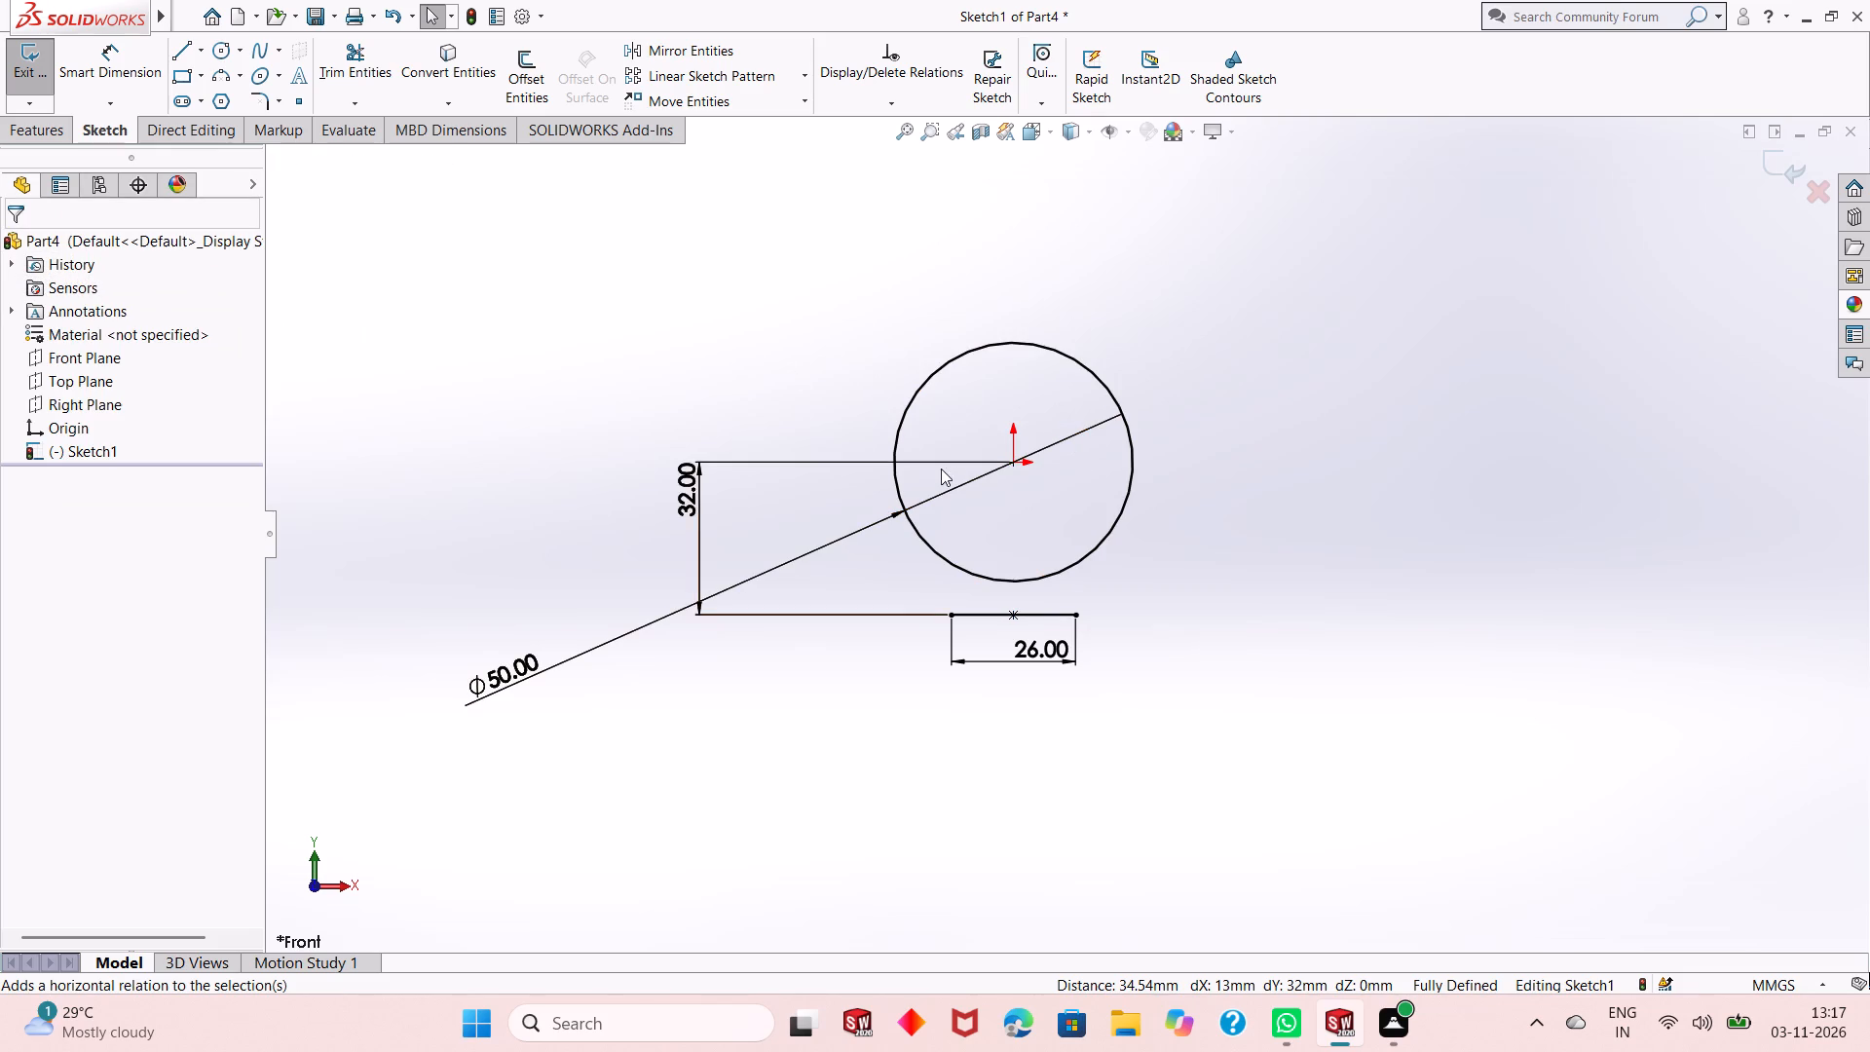
Sketch a slanted line about 23 mm long from the left end of the horizontal line up to the circle's lower-left side.
scroll(1022, 476, "down", 1)
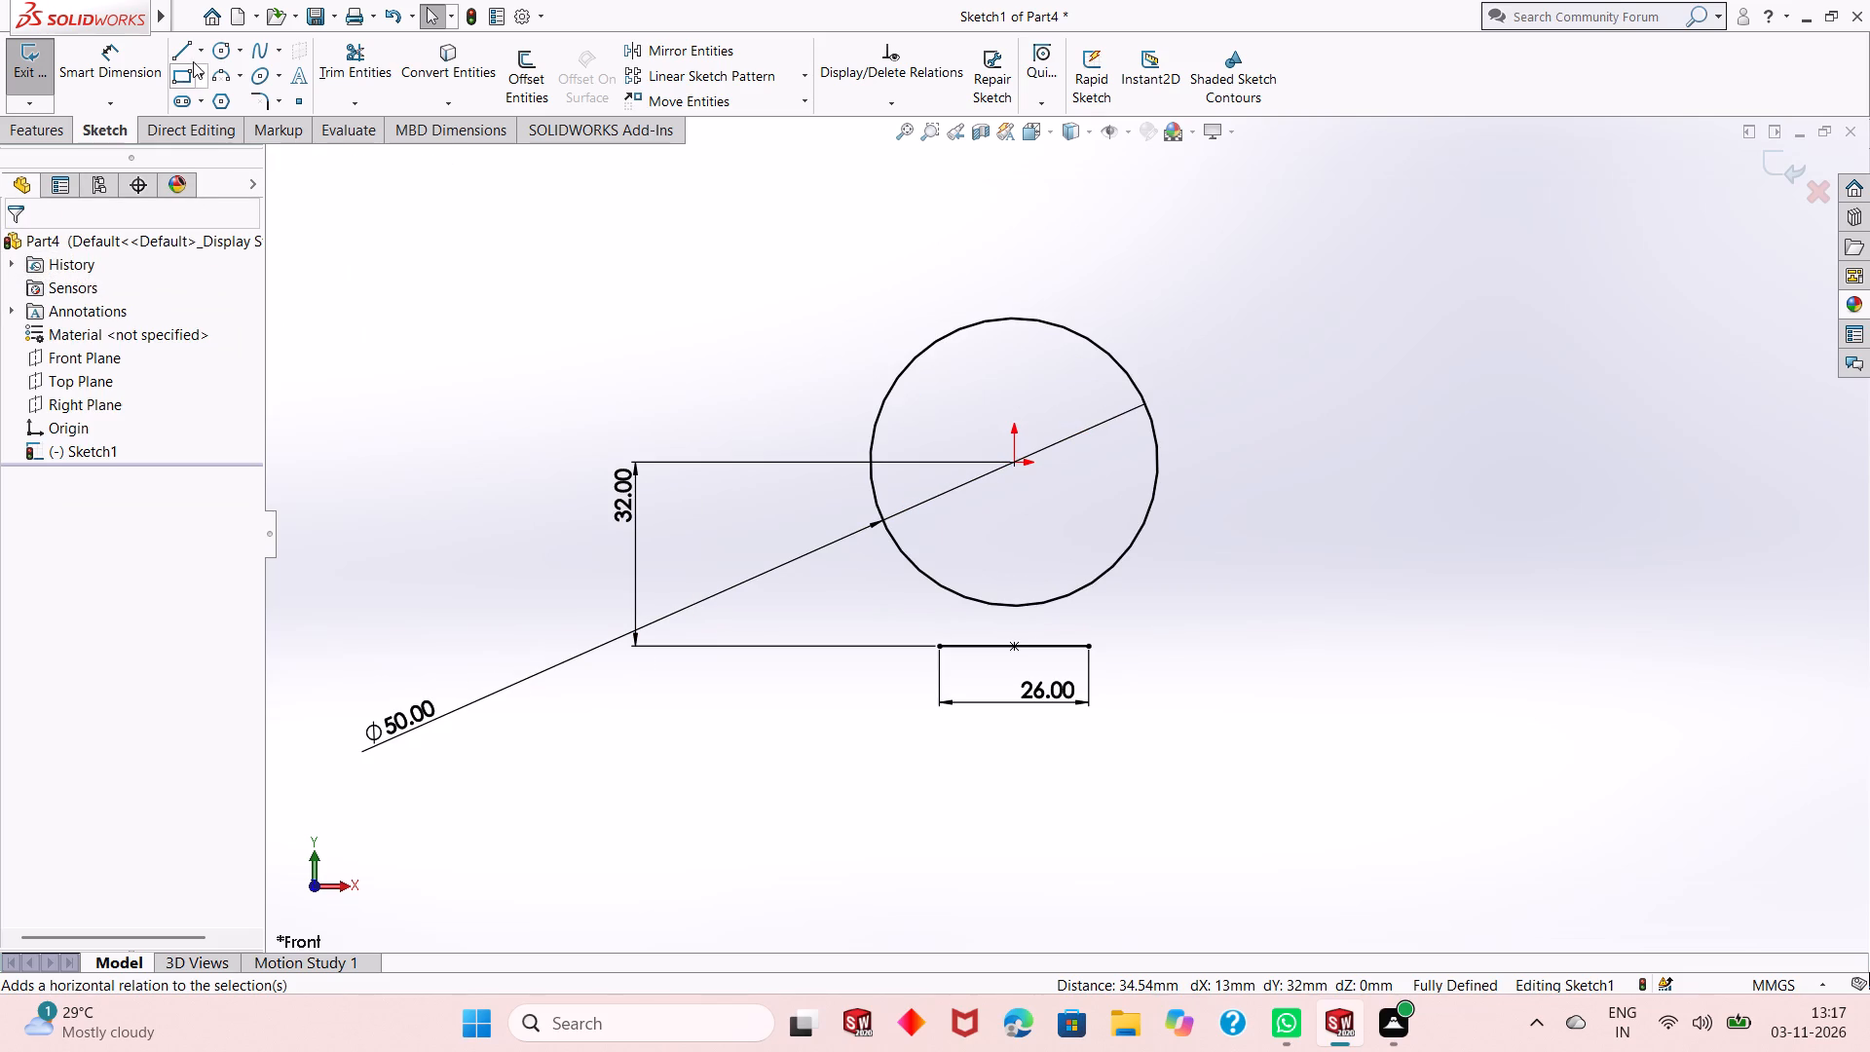
left_click(191, 56)
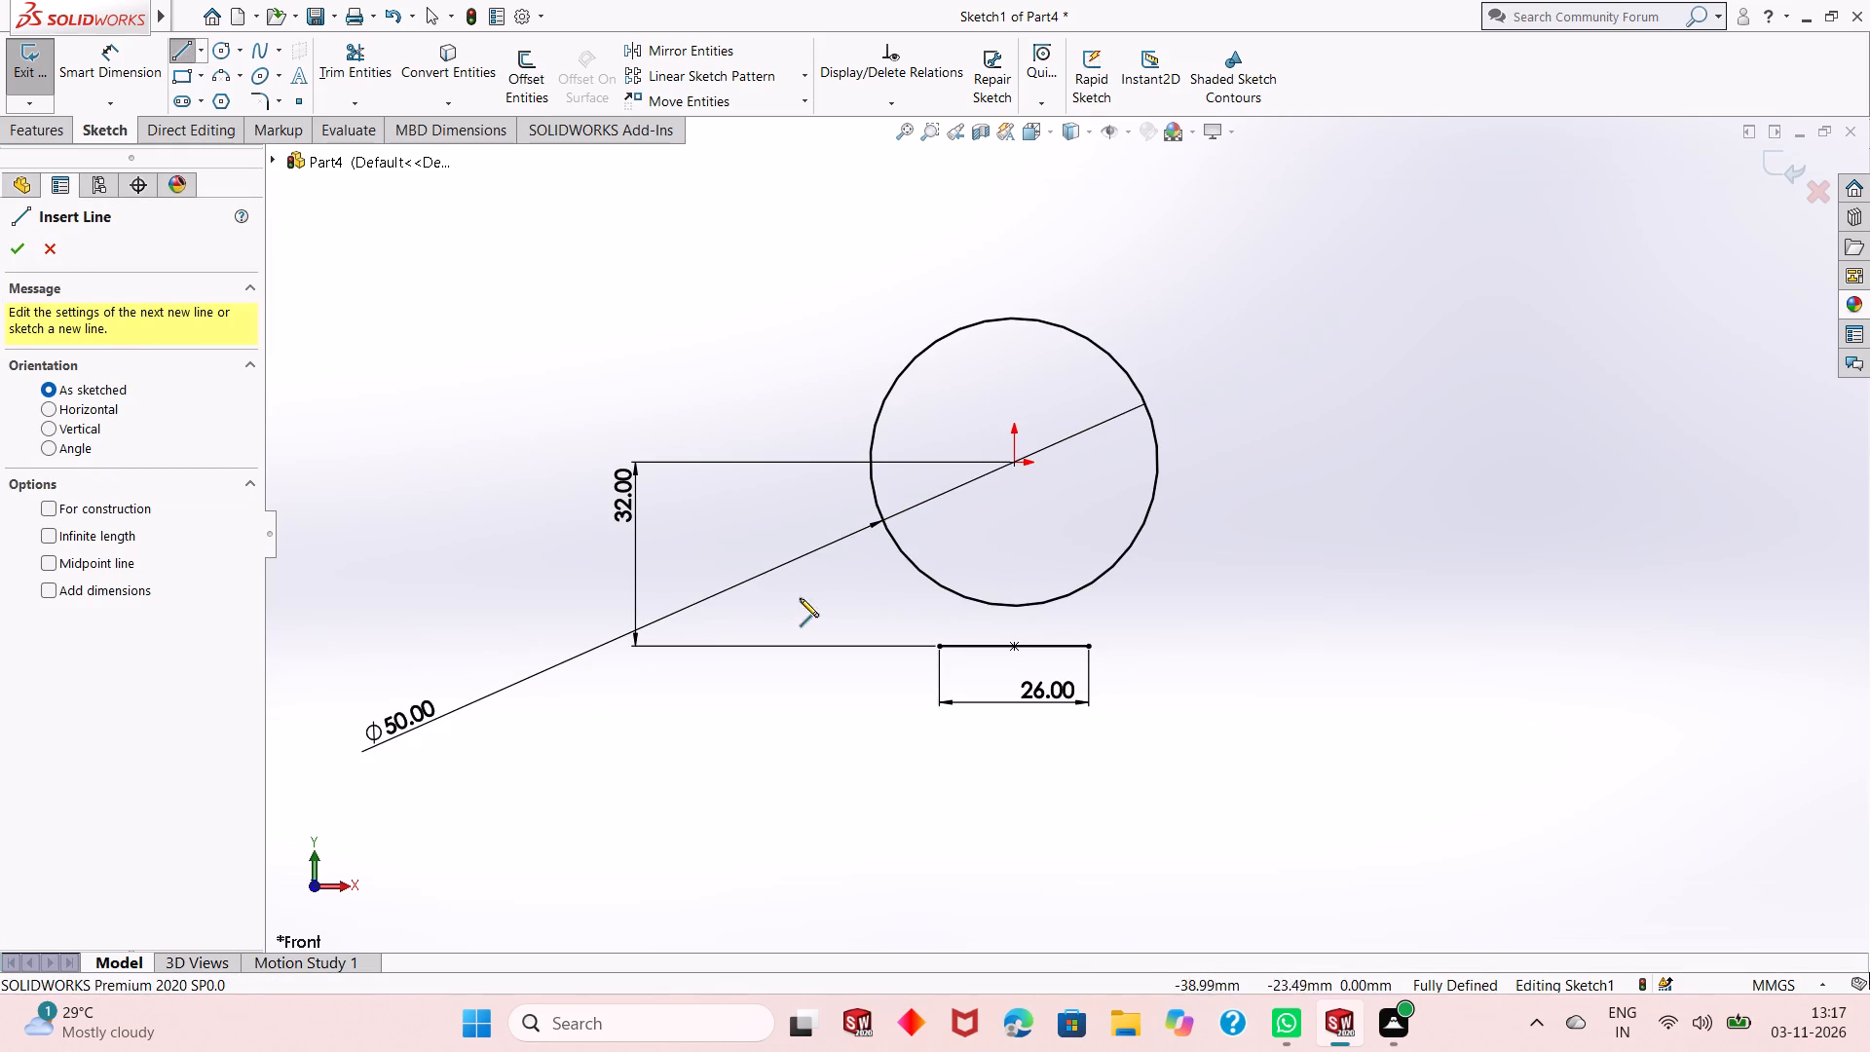
left_click(936, 646)
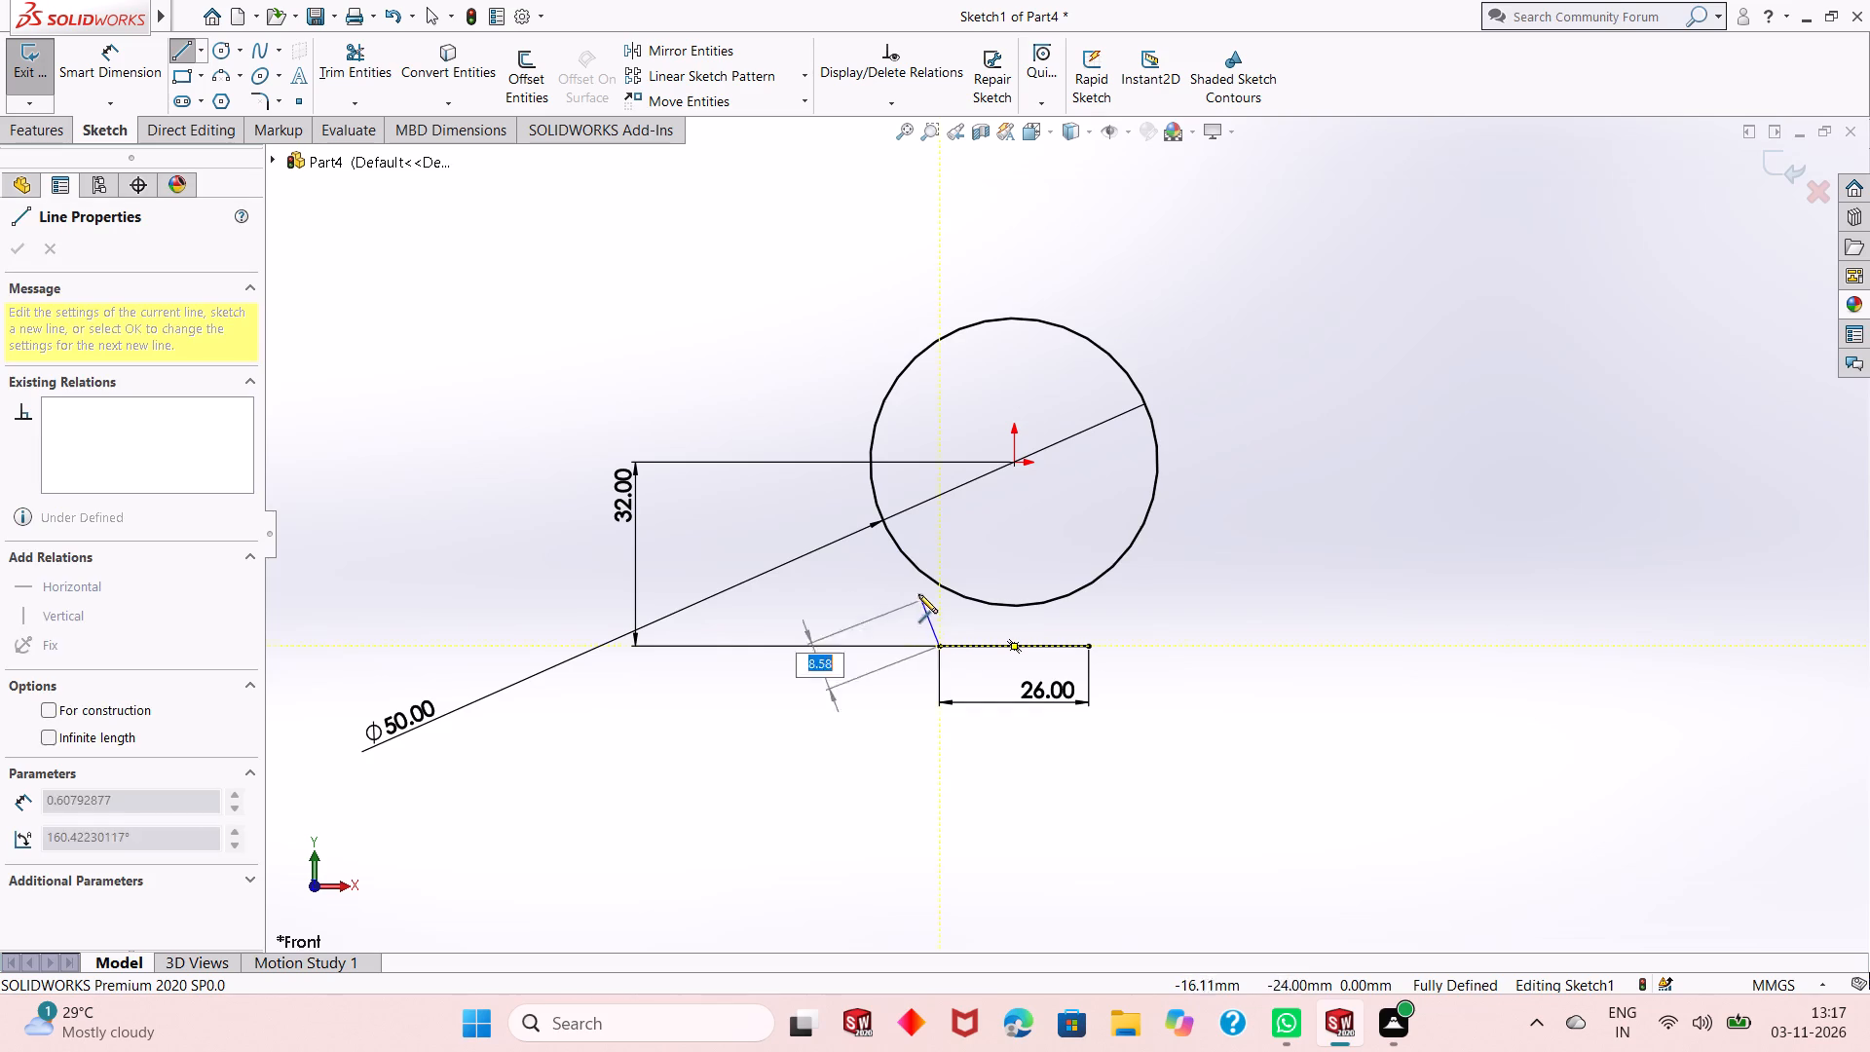
left_click(884, 527)
right_click(768, 399)
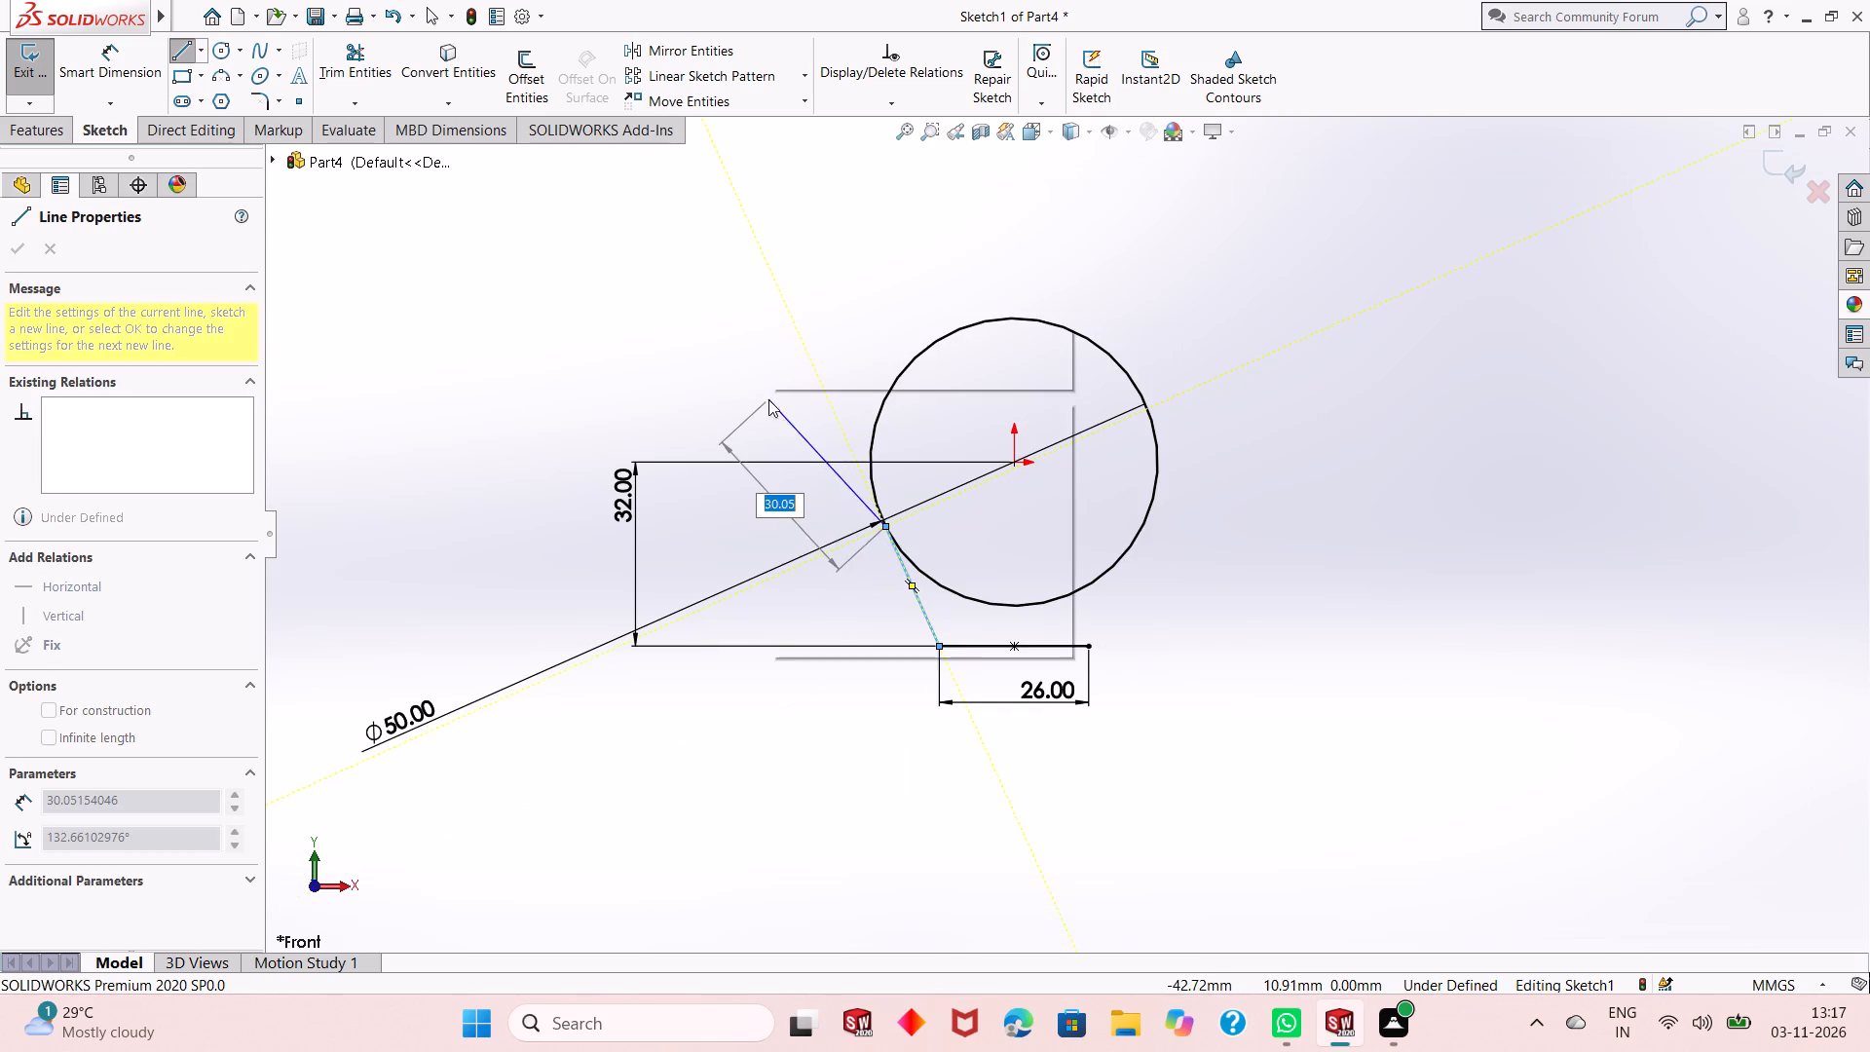
left_click(793, 410)
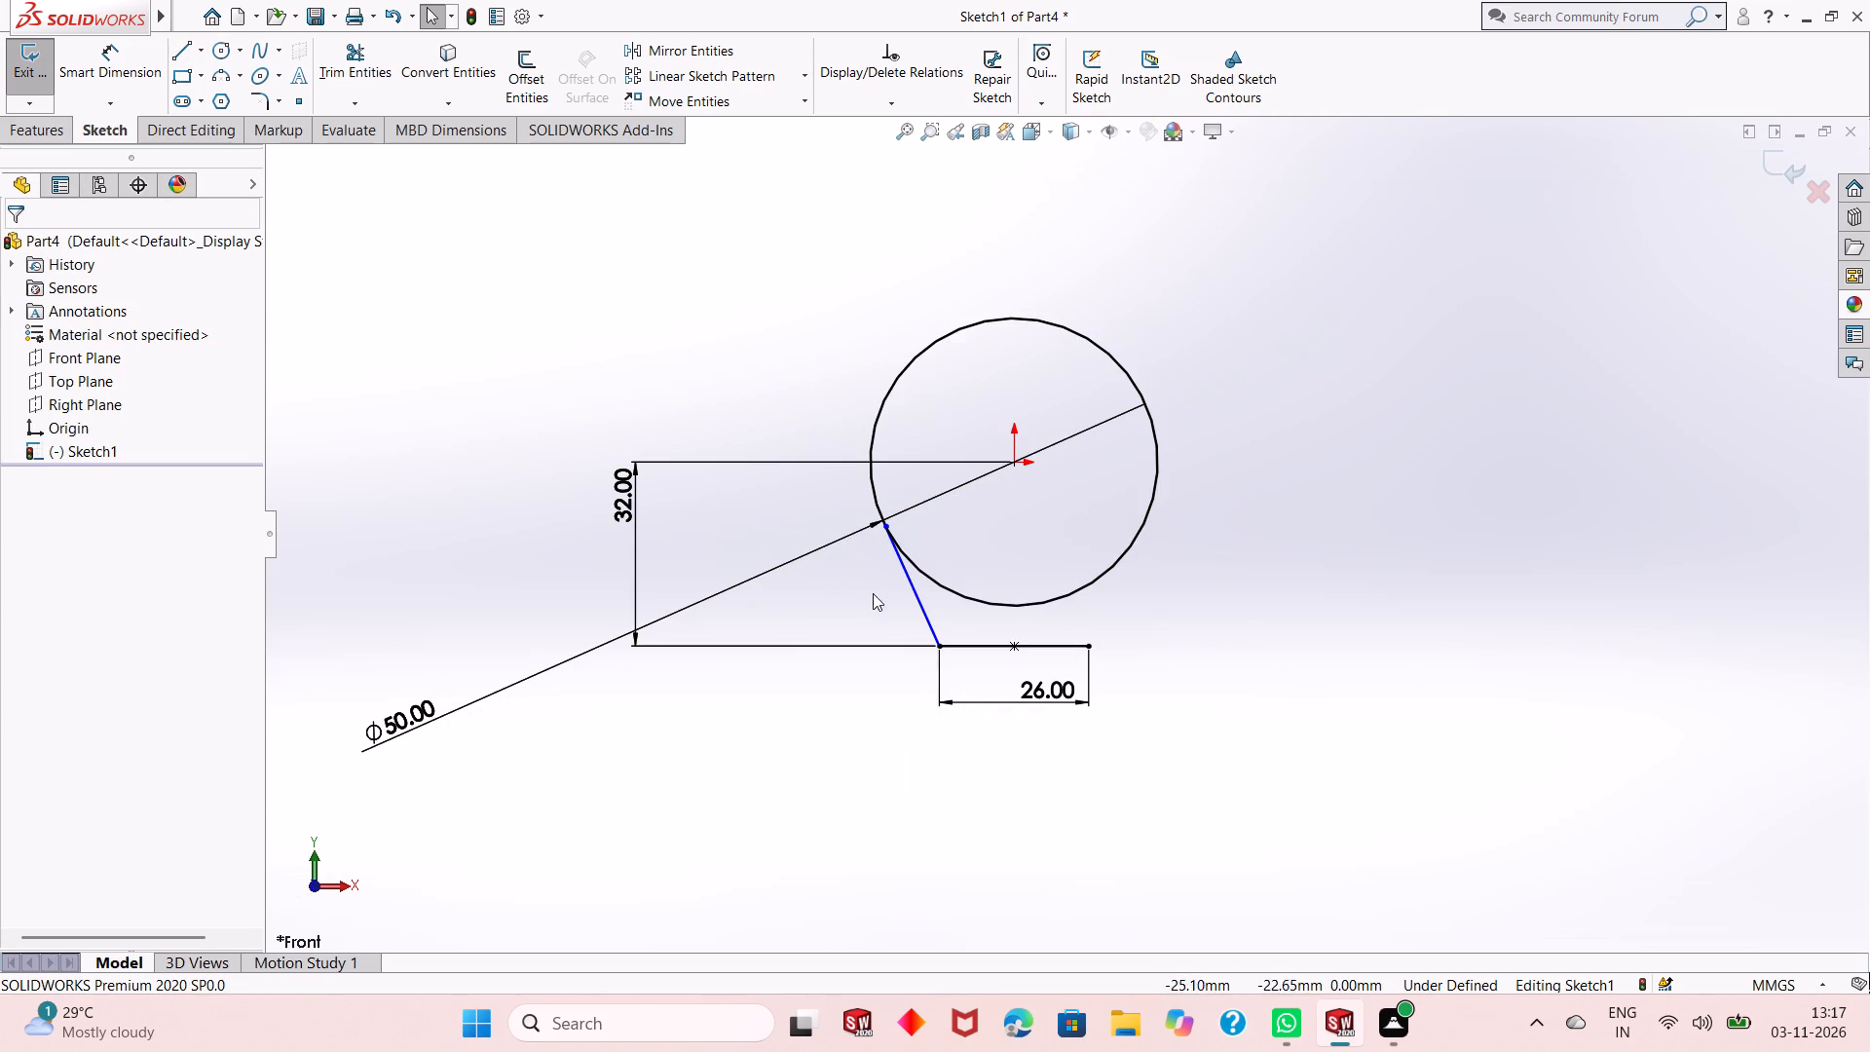
Add a tangent relation between the left slanted line and the circle.
left_click(920, 612)
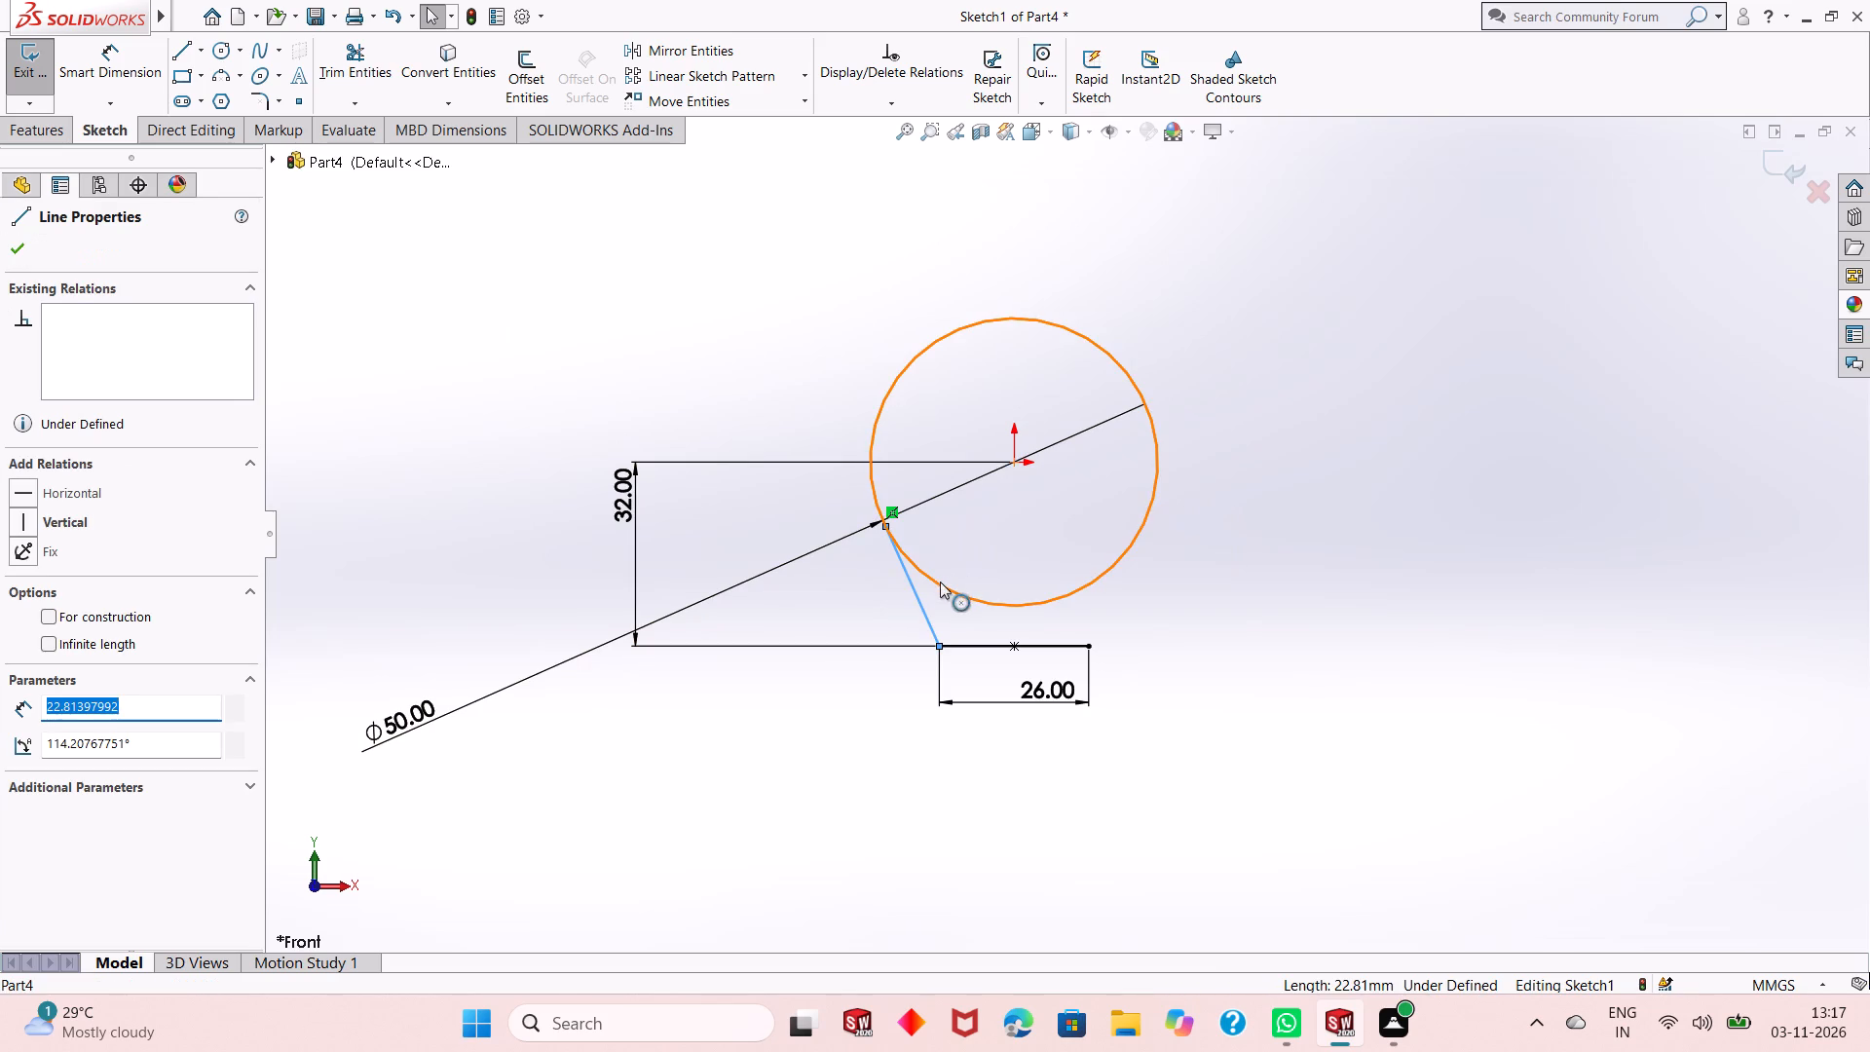
left_click(940, 582, "ctrl")
left_click(996, 499)
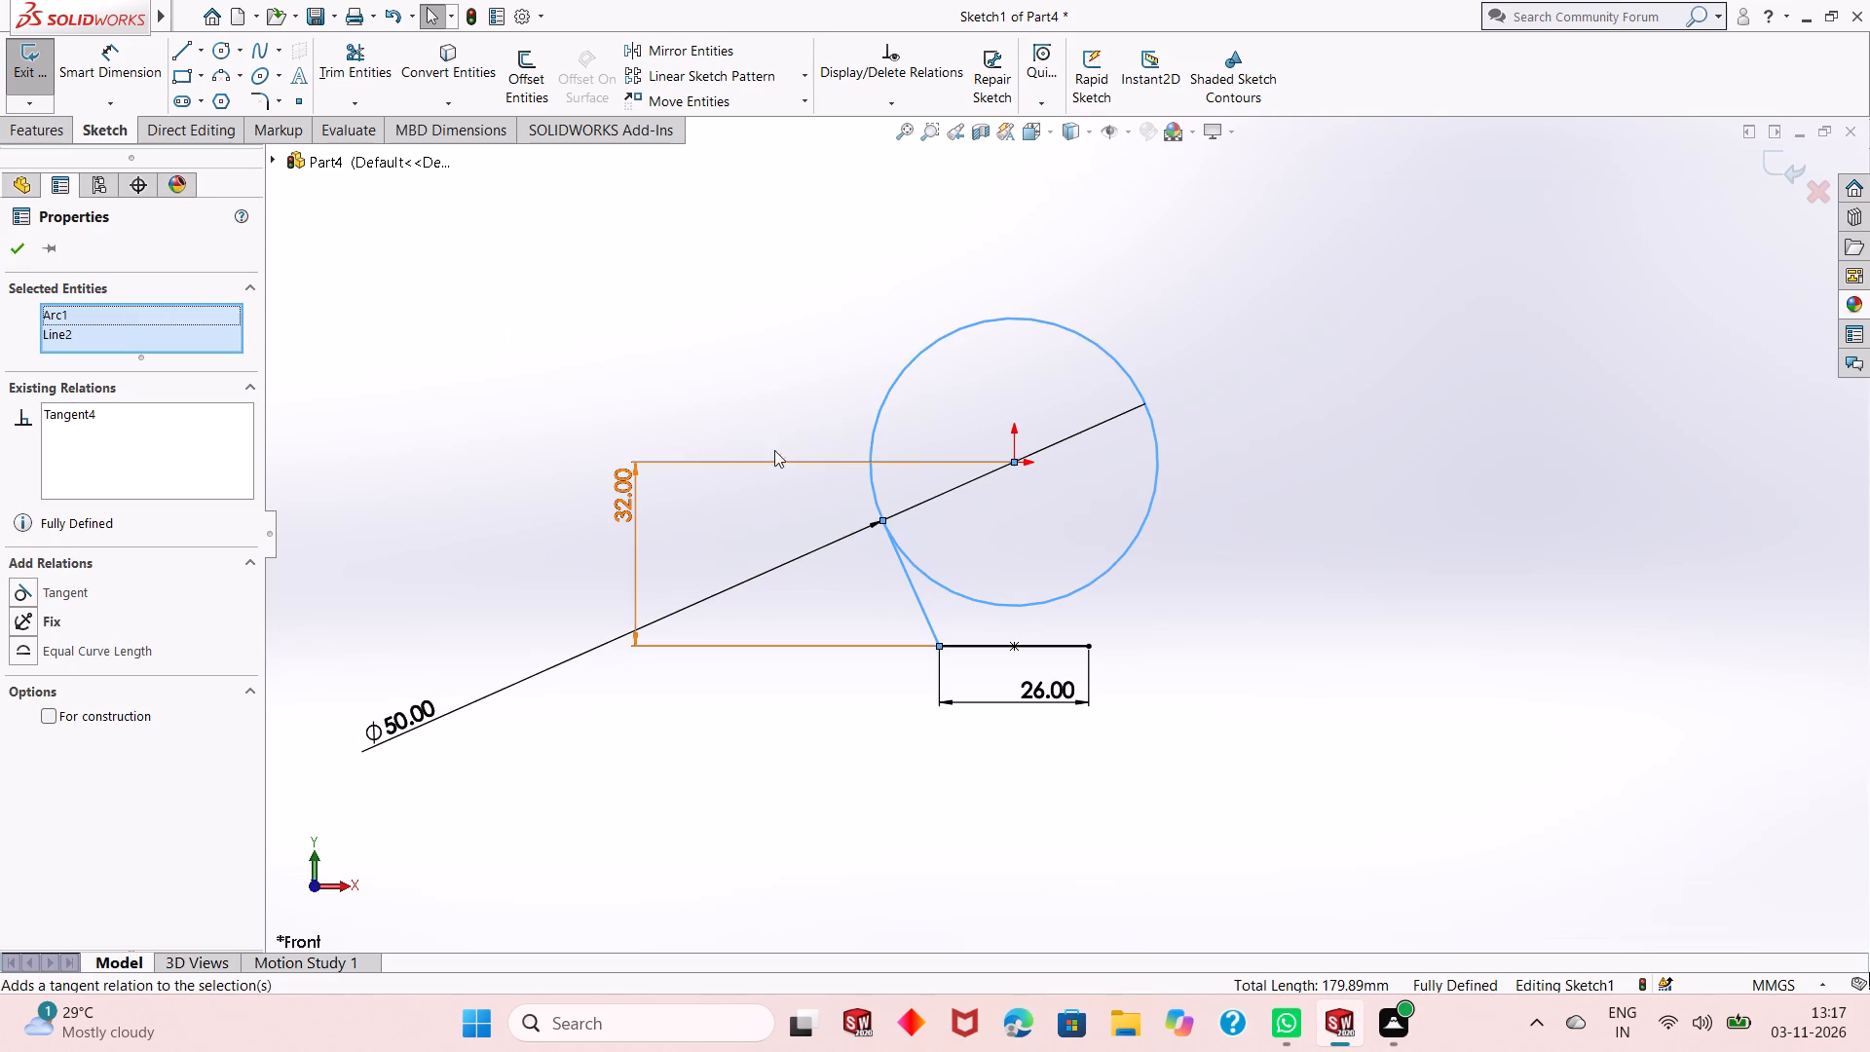
left_click(18, 246)
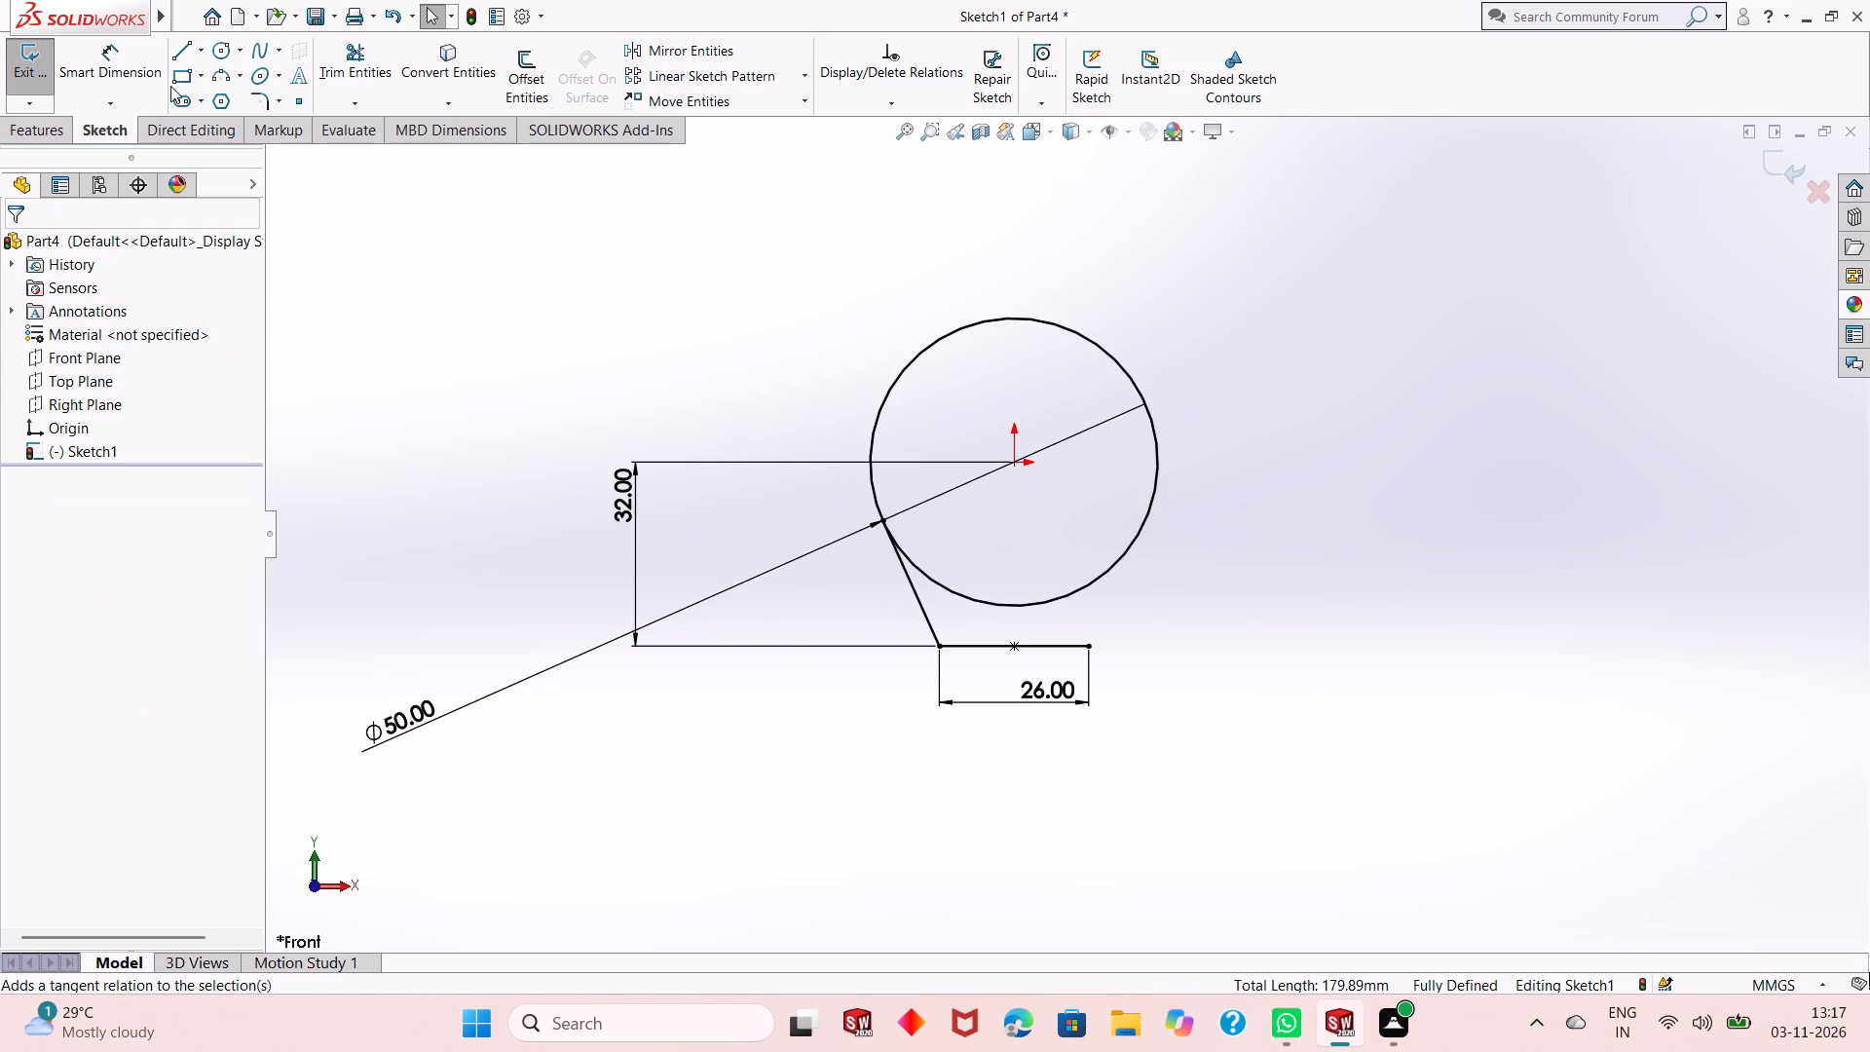
Sketch a line from the right end of the horizontal line, tangent to the circle on its lower-right side.
left_click(186, 35)
left_click(179, 52)
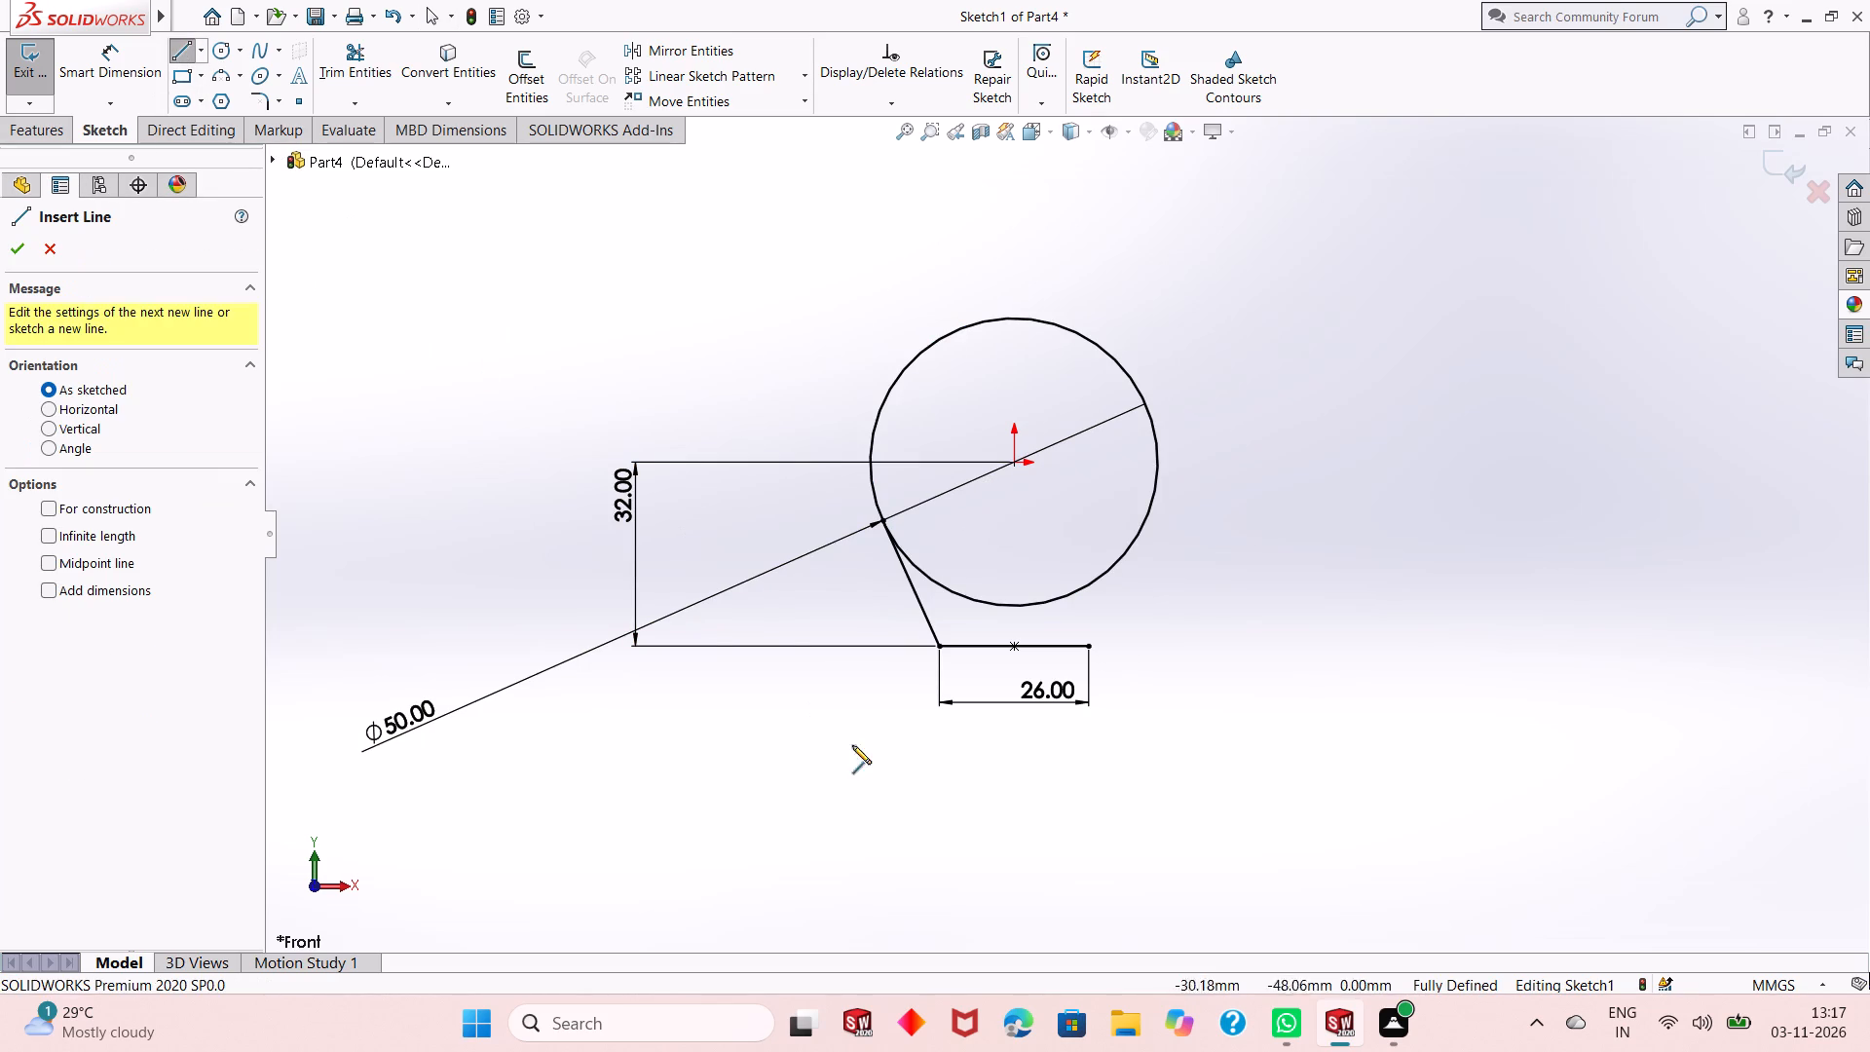
left_click(1089, 646)
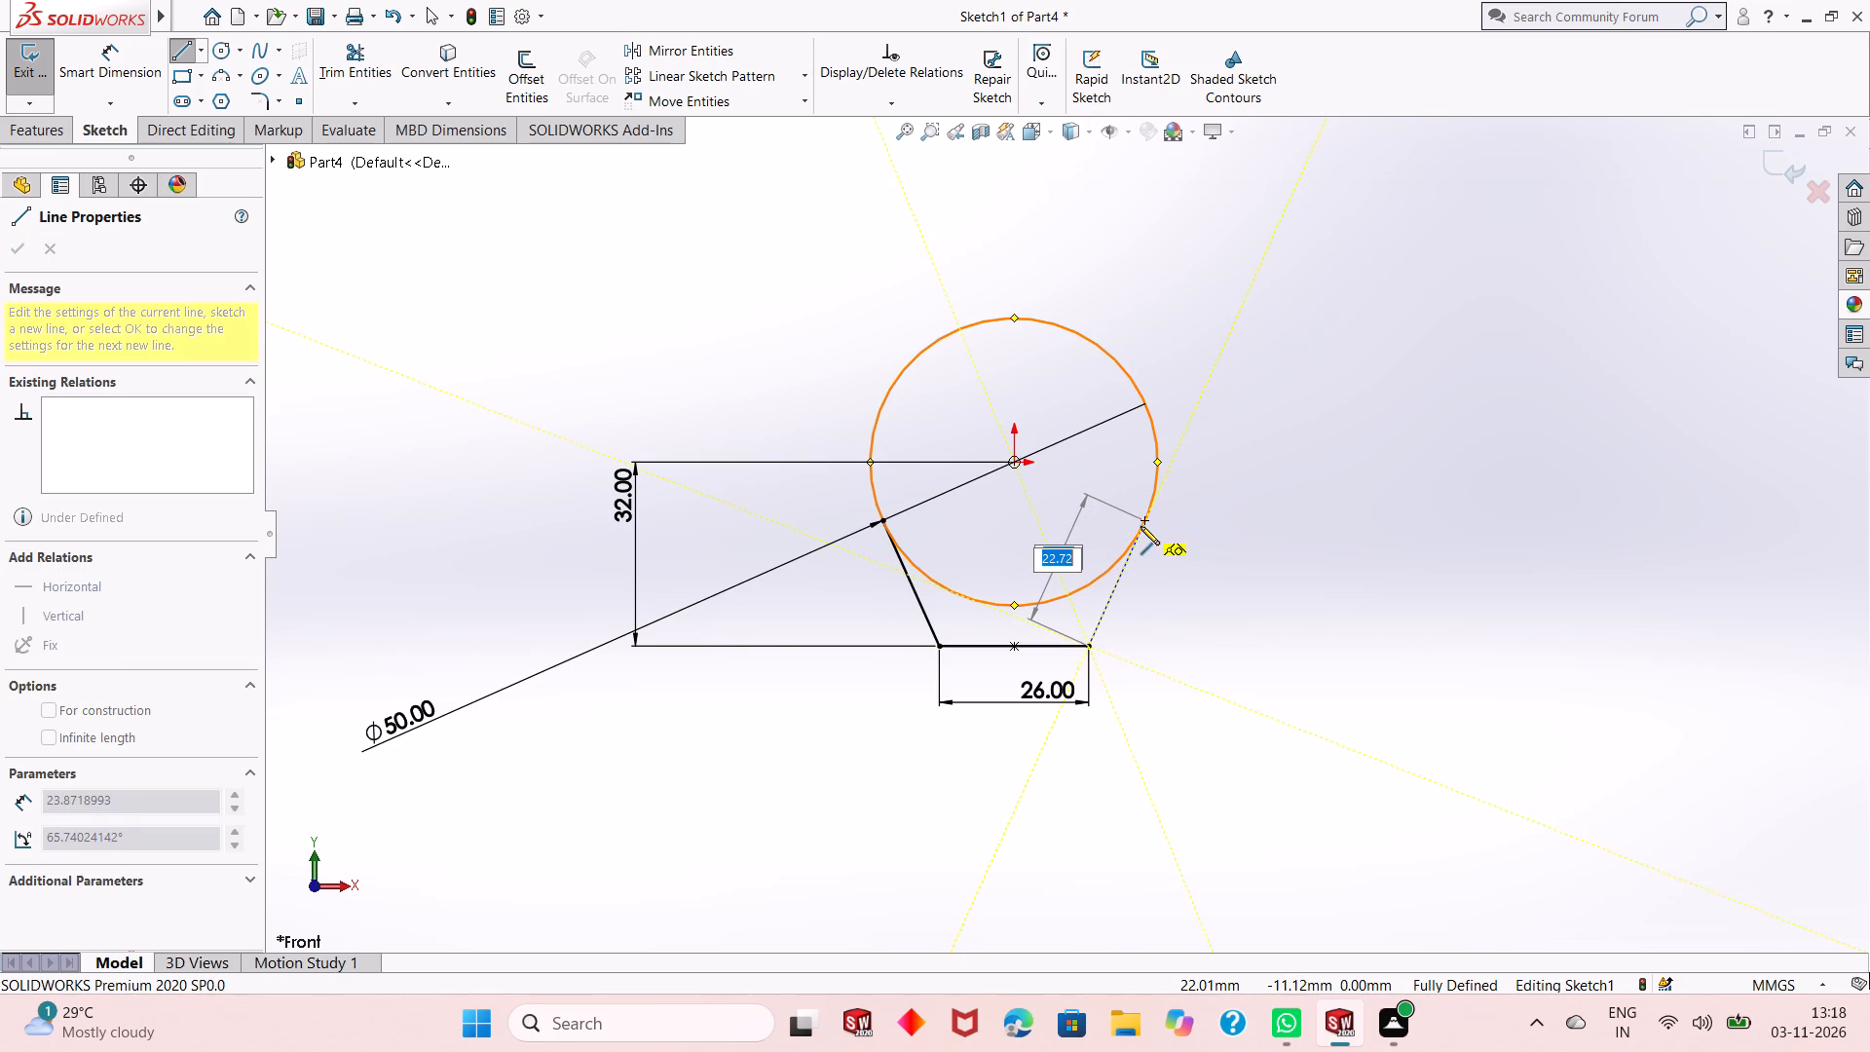
left_click(1141, 518)
right_click(1219, 492)
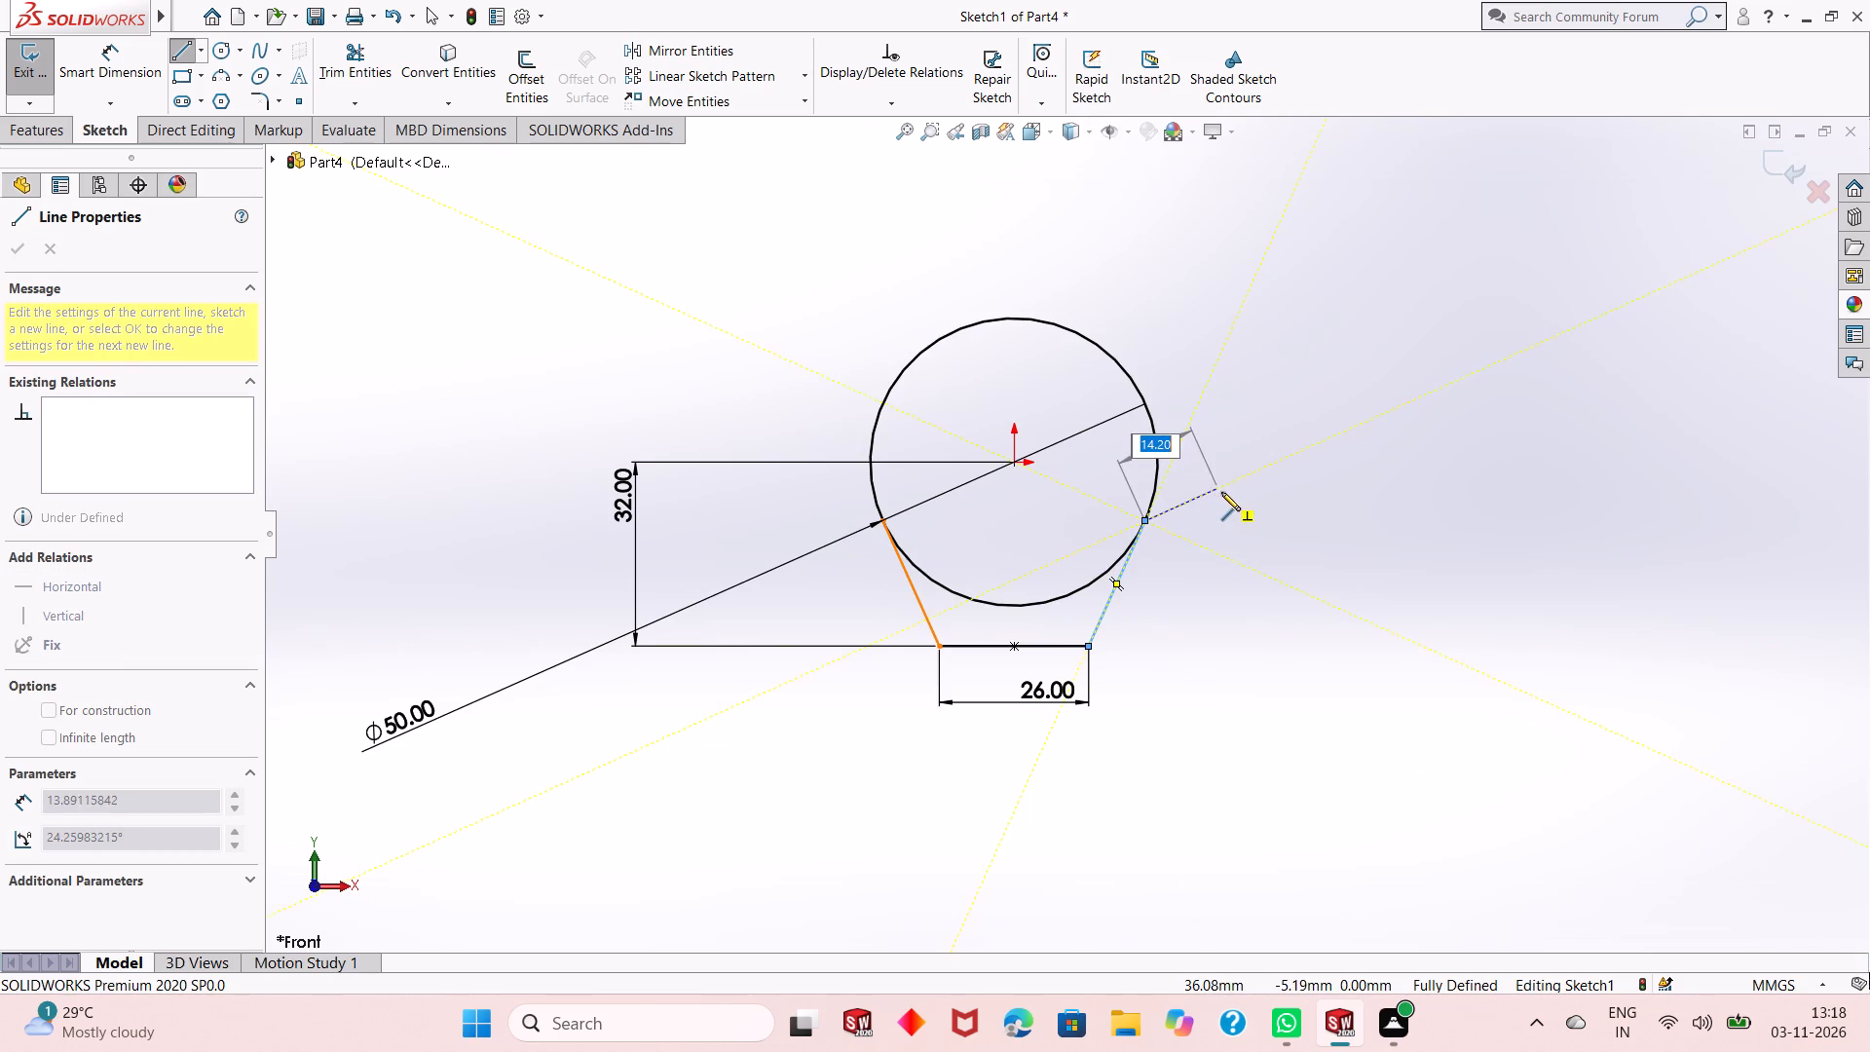
left_click(1260, 502)
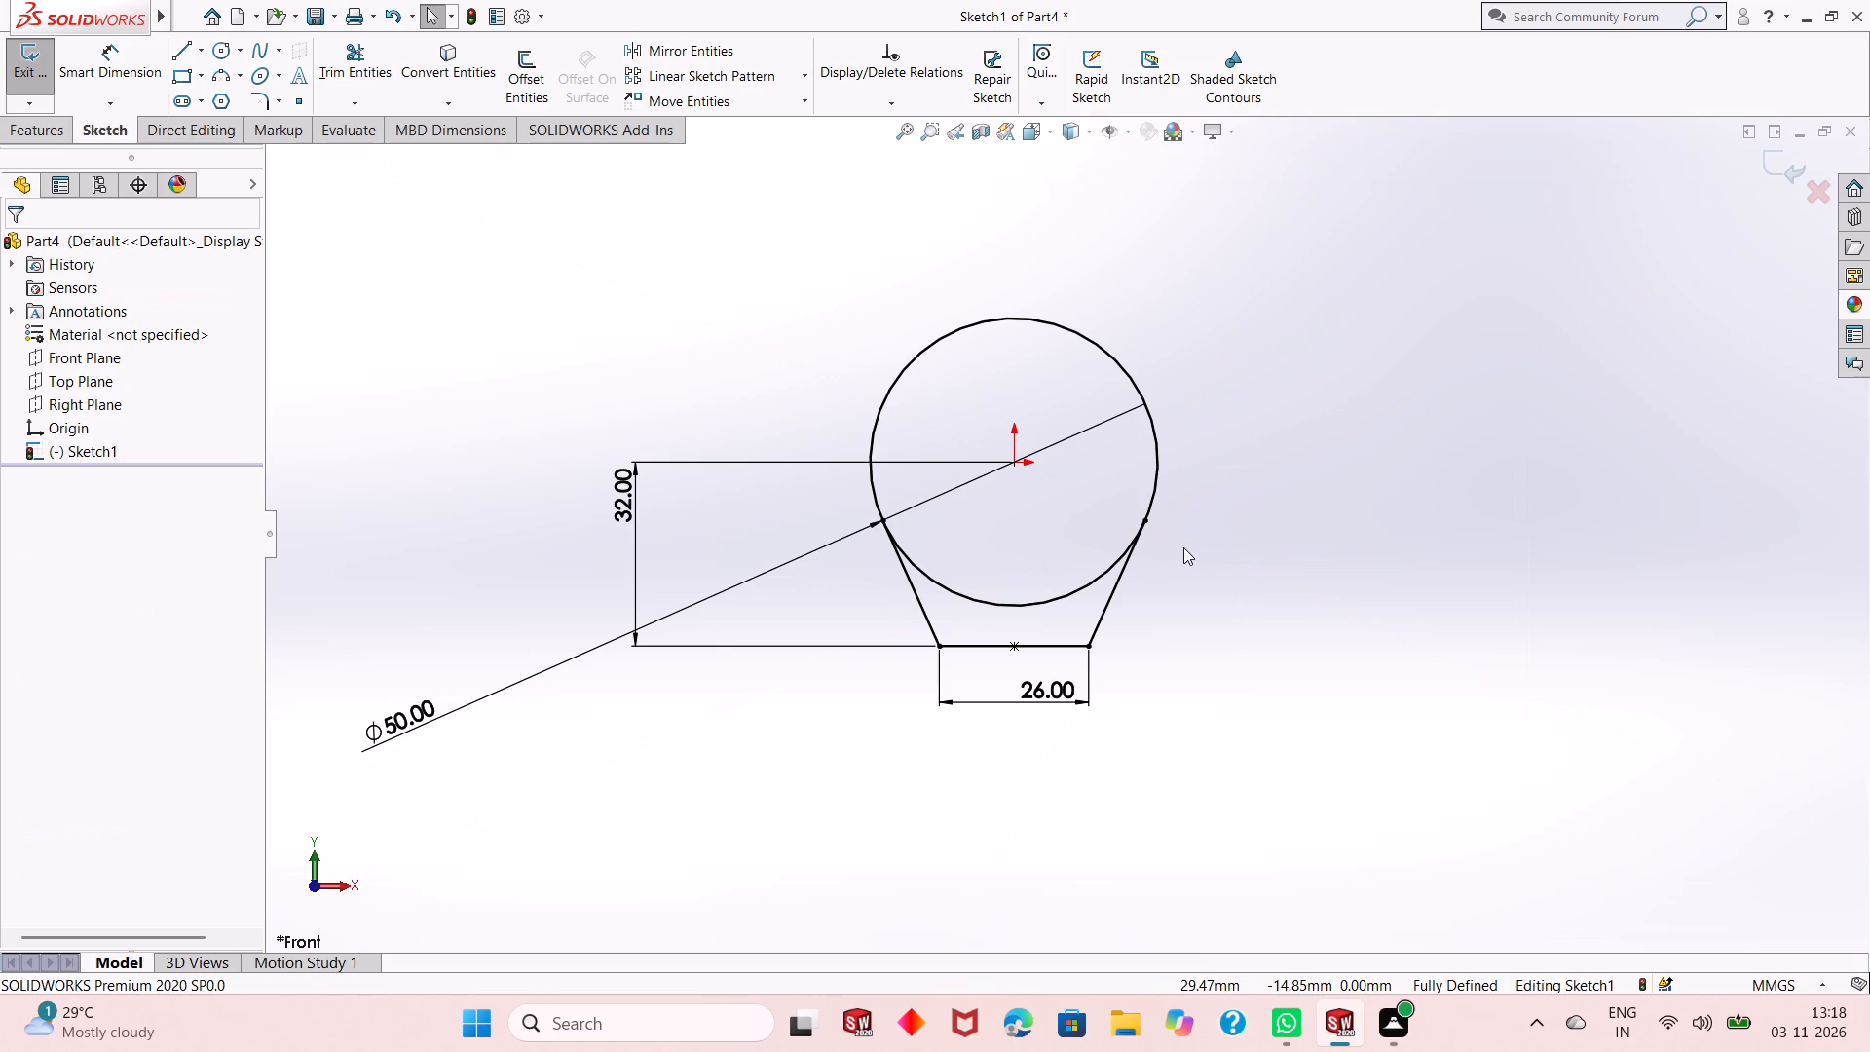
Trim away the circle's lower arc between the two tangent lines to leave a single closed profile.
left_click(377, 70)
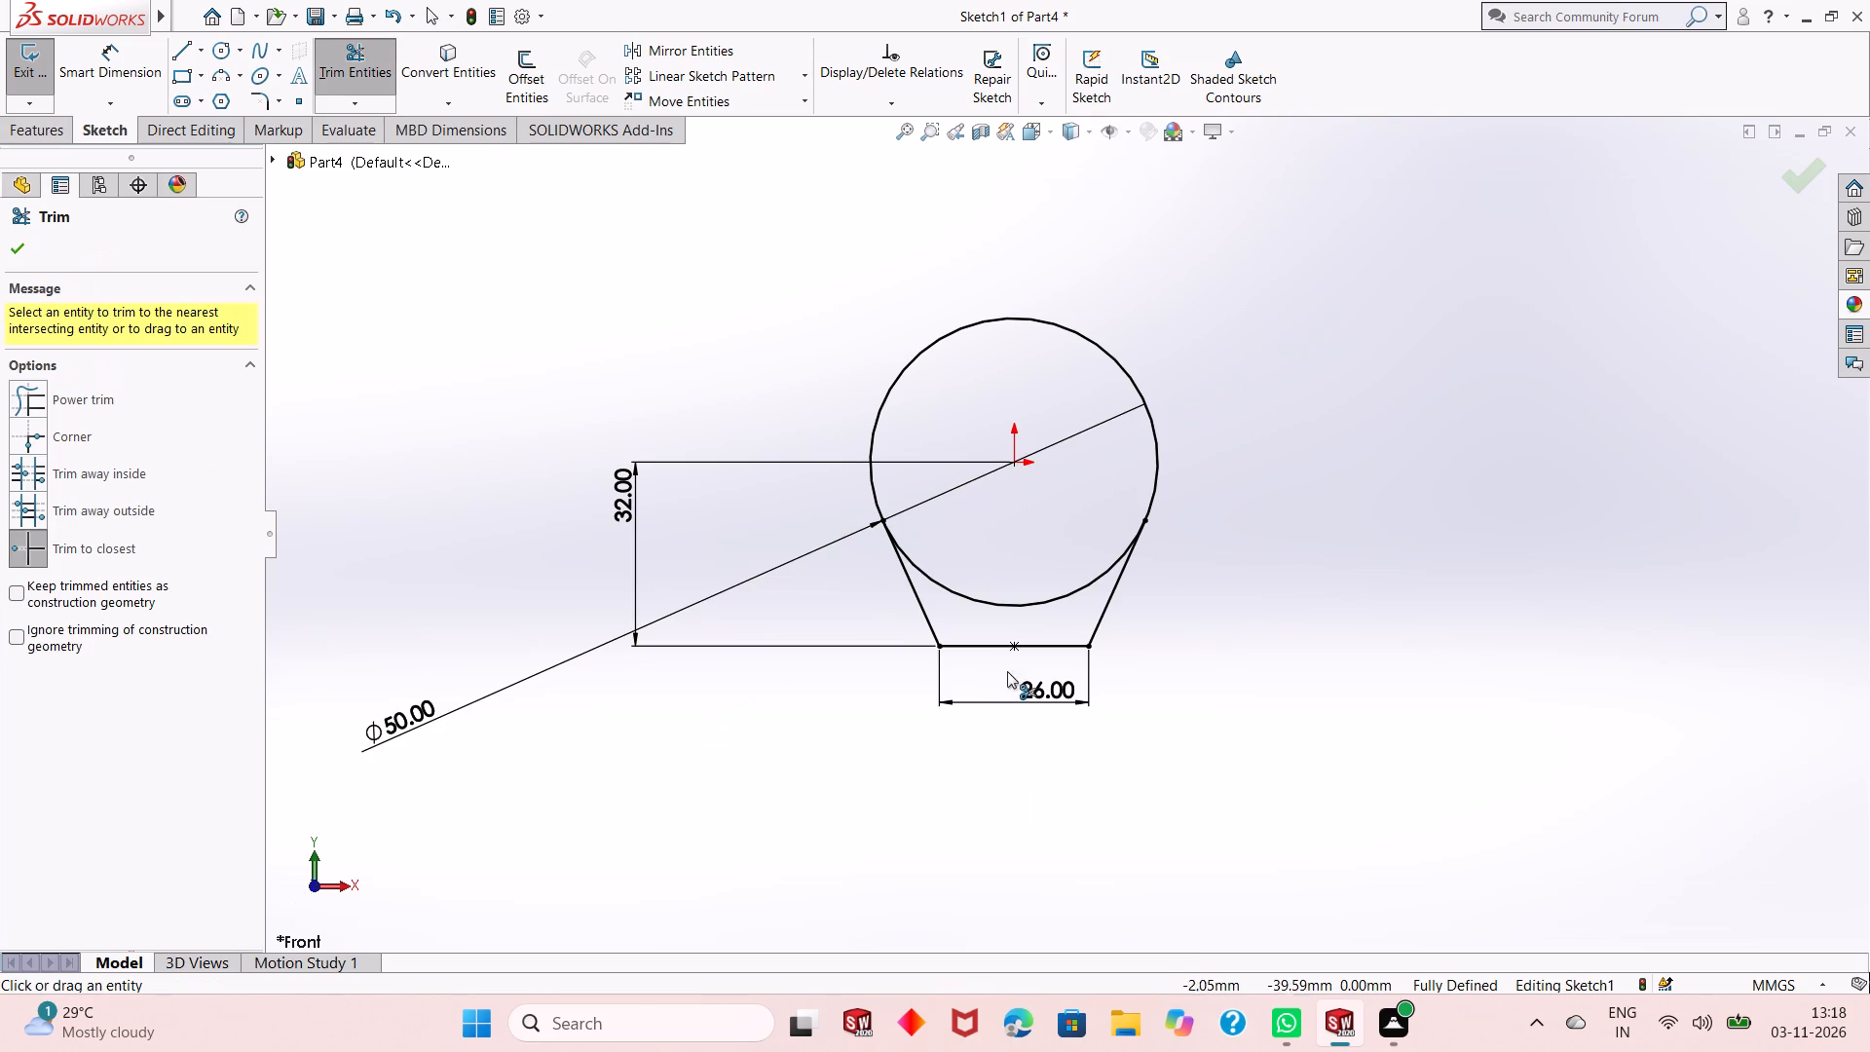
left_click(1002, 608)
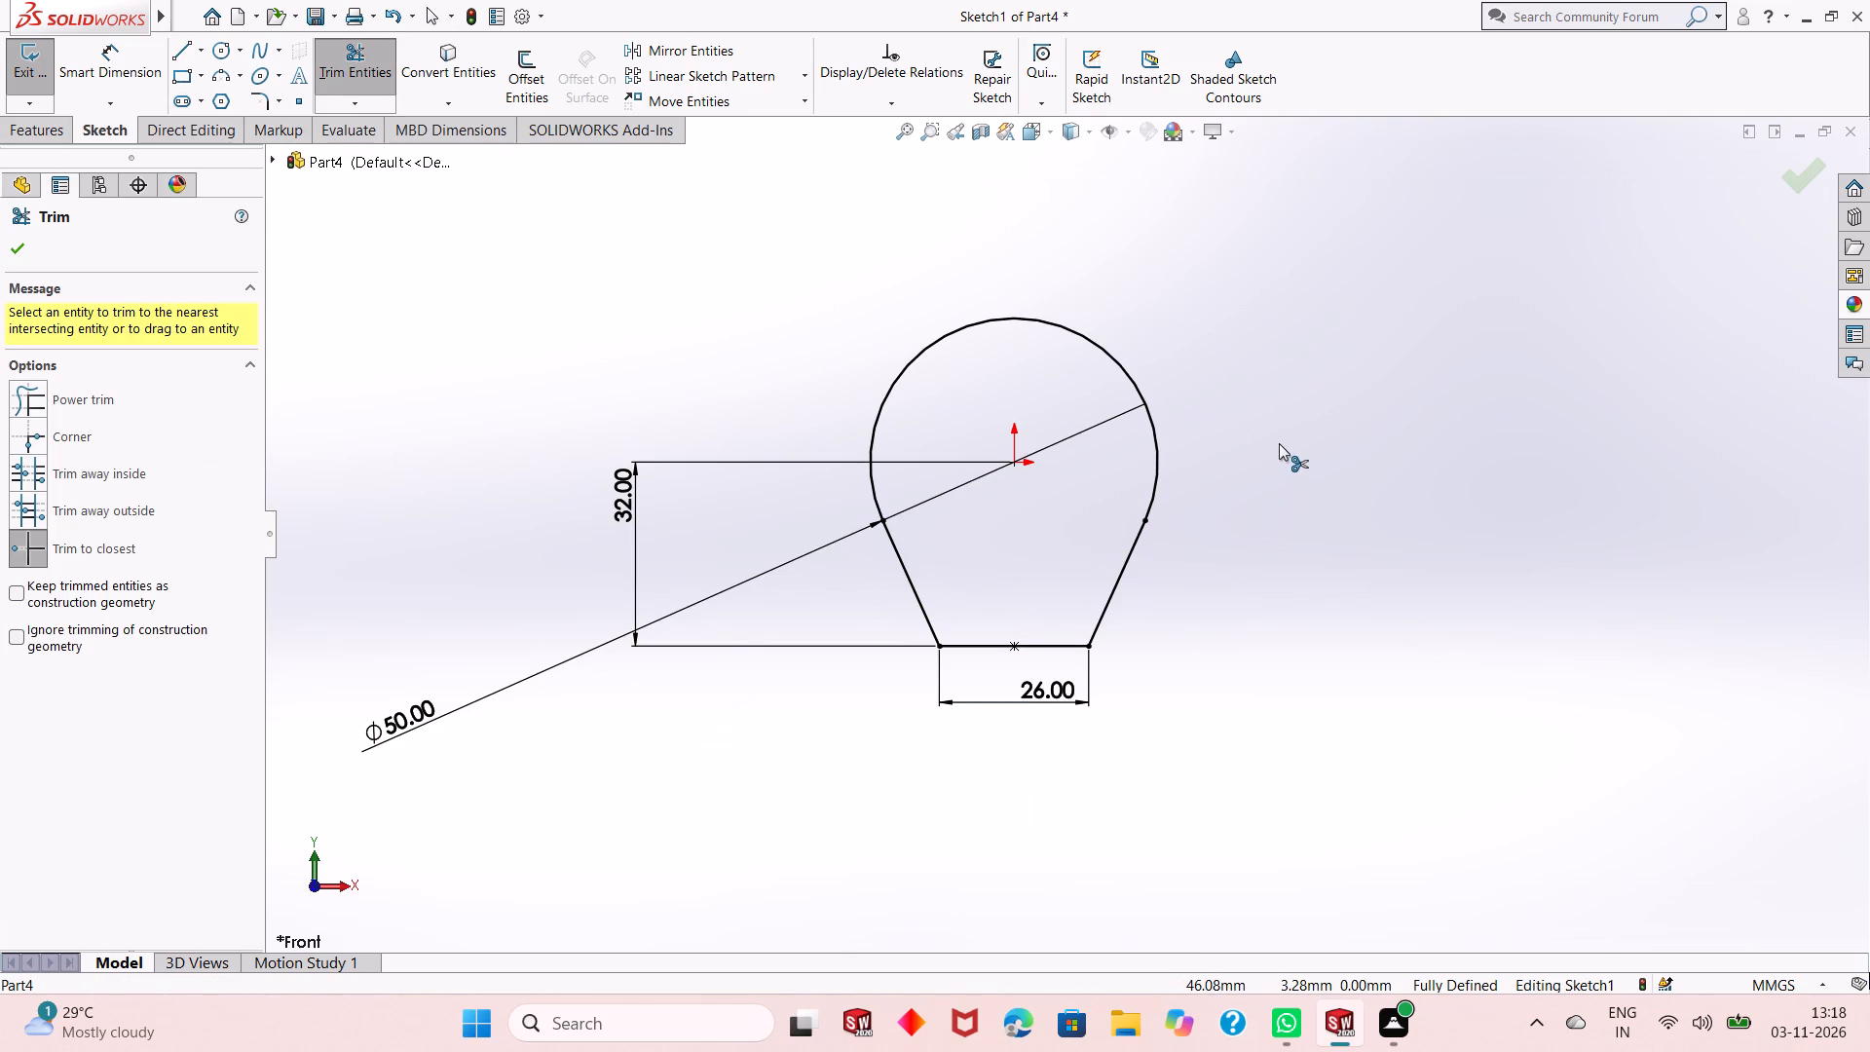
right_click(1279, 443)
left_click(1339, 507)
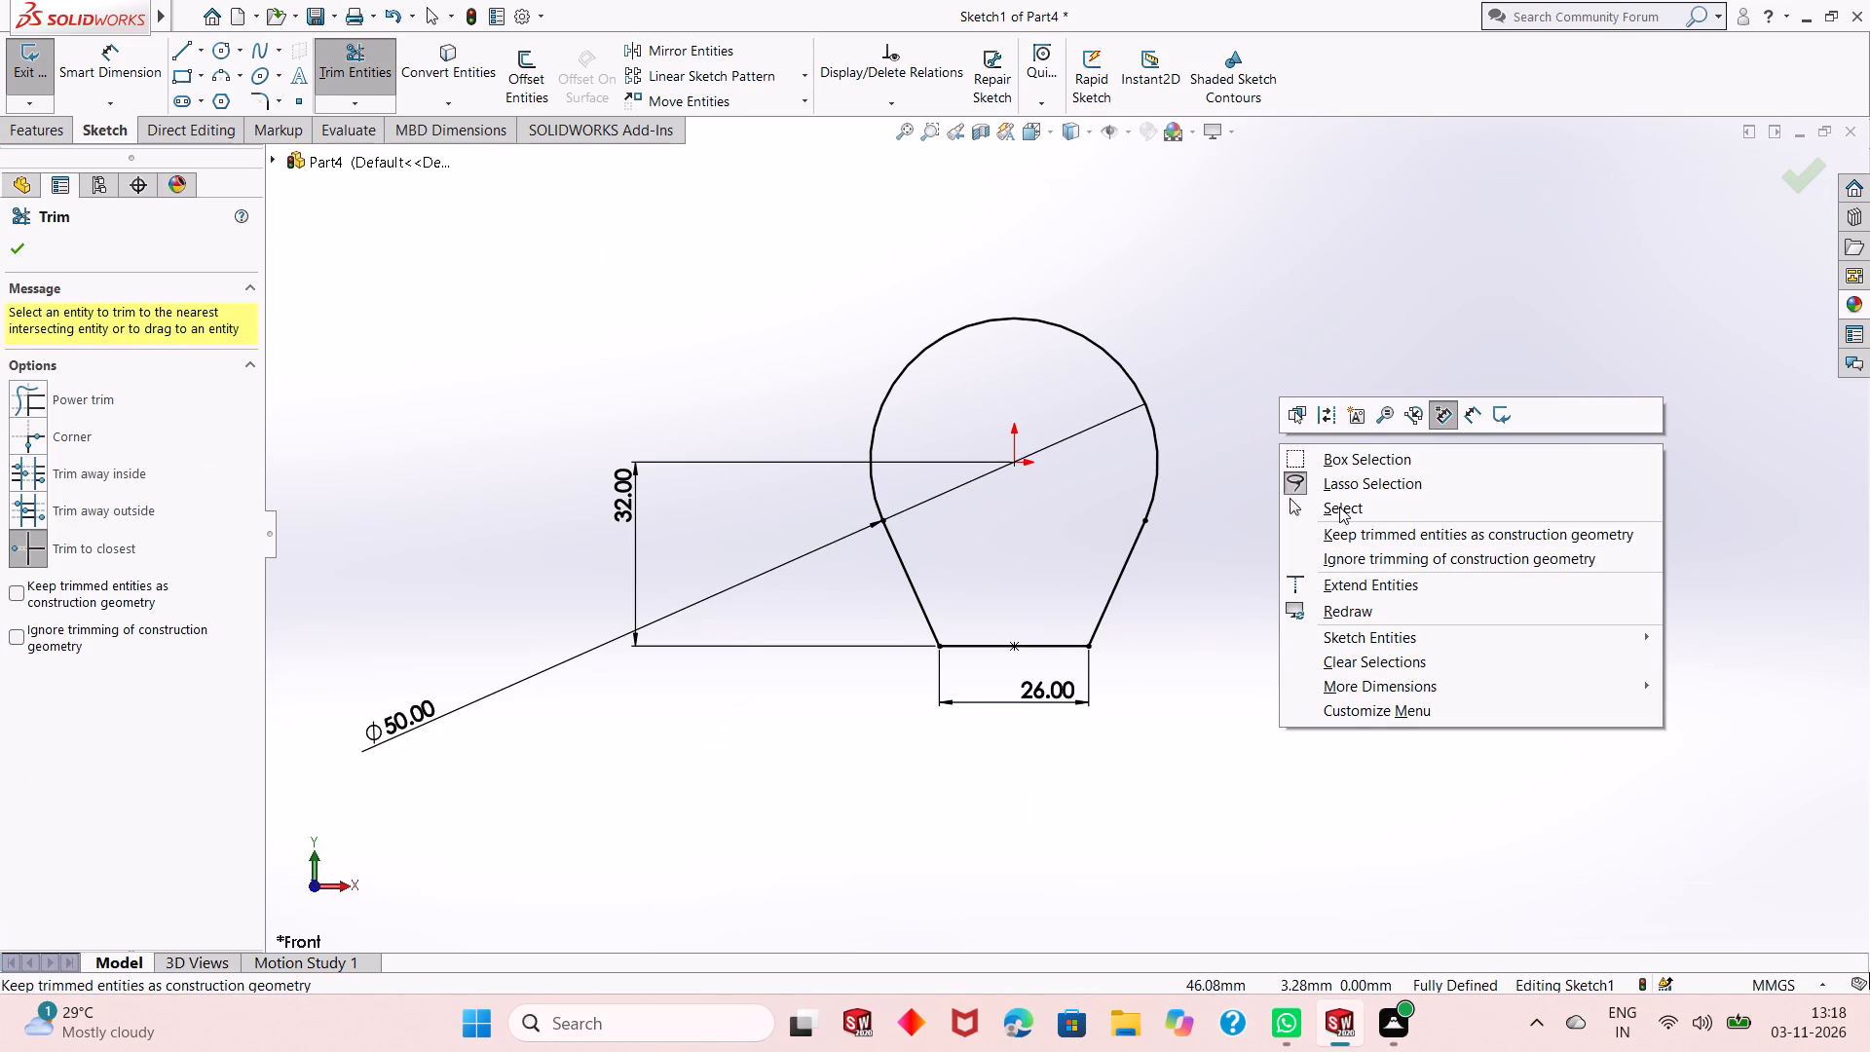
Extrude the closed profile as a boss with the Mid Plane end condition and a depth of 50 mm.
scroll(1074, 571, "up", 1)
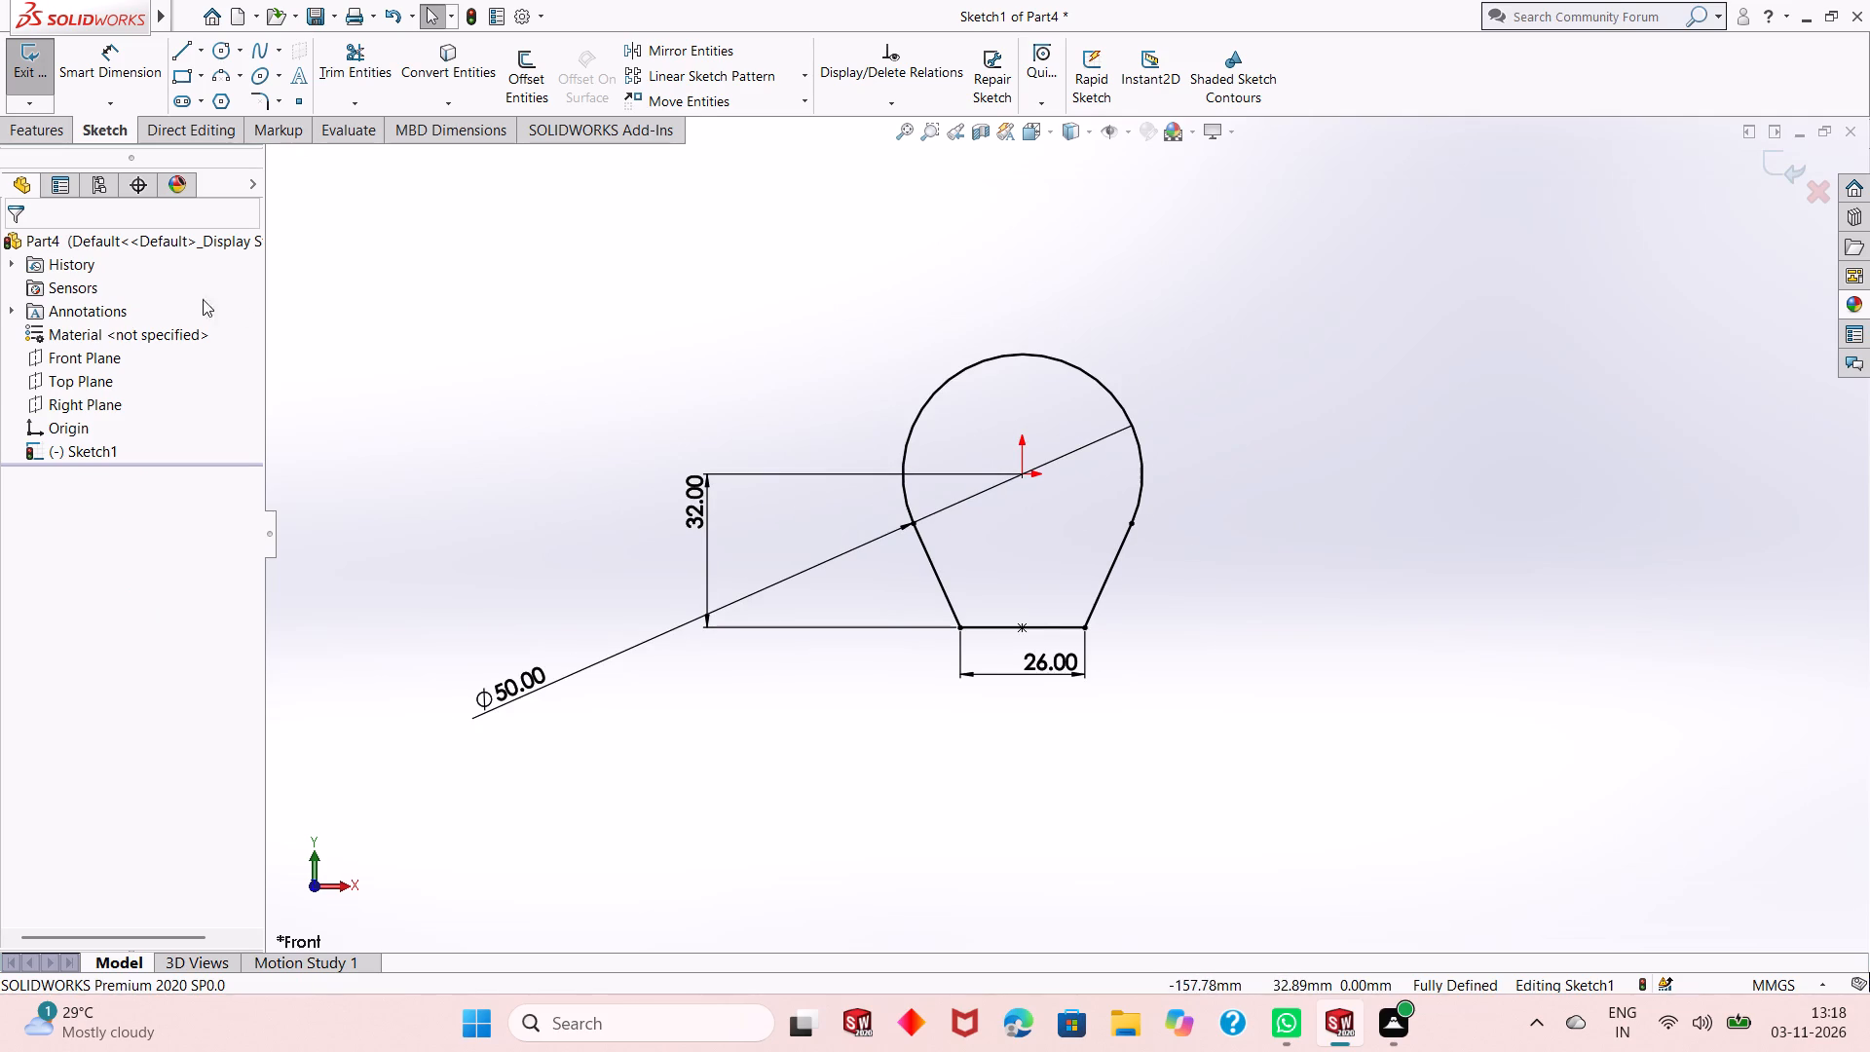
left_click(38, 130)
left_click(30, 97)
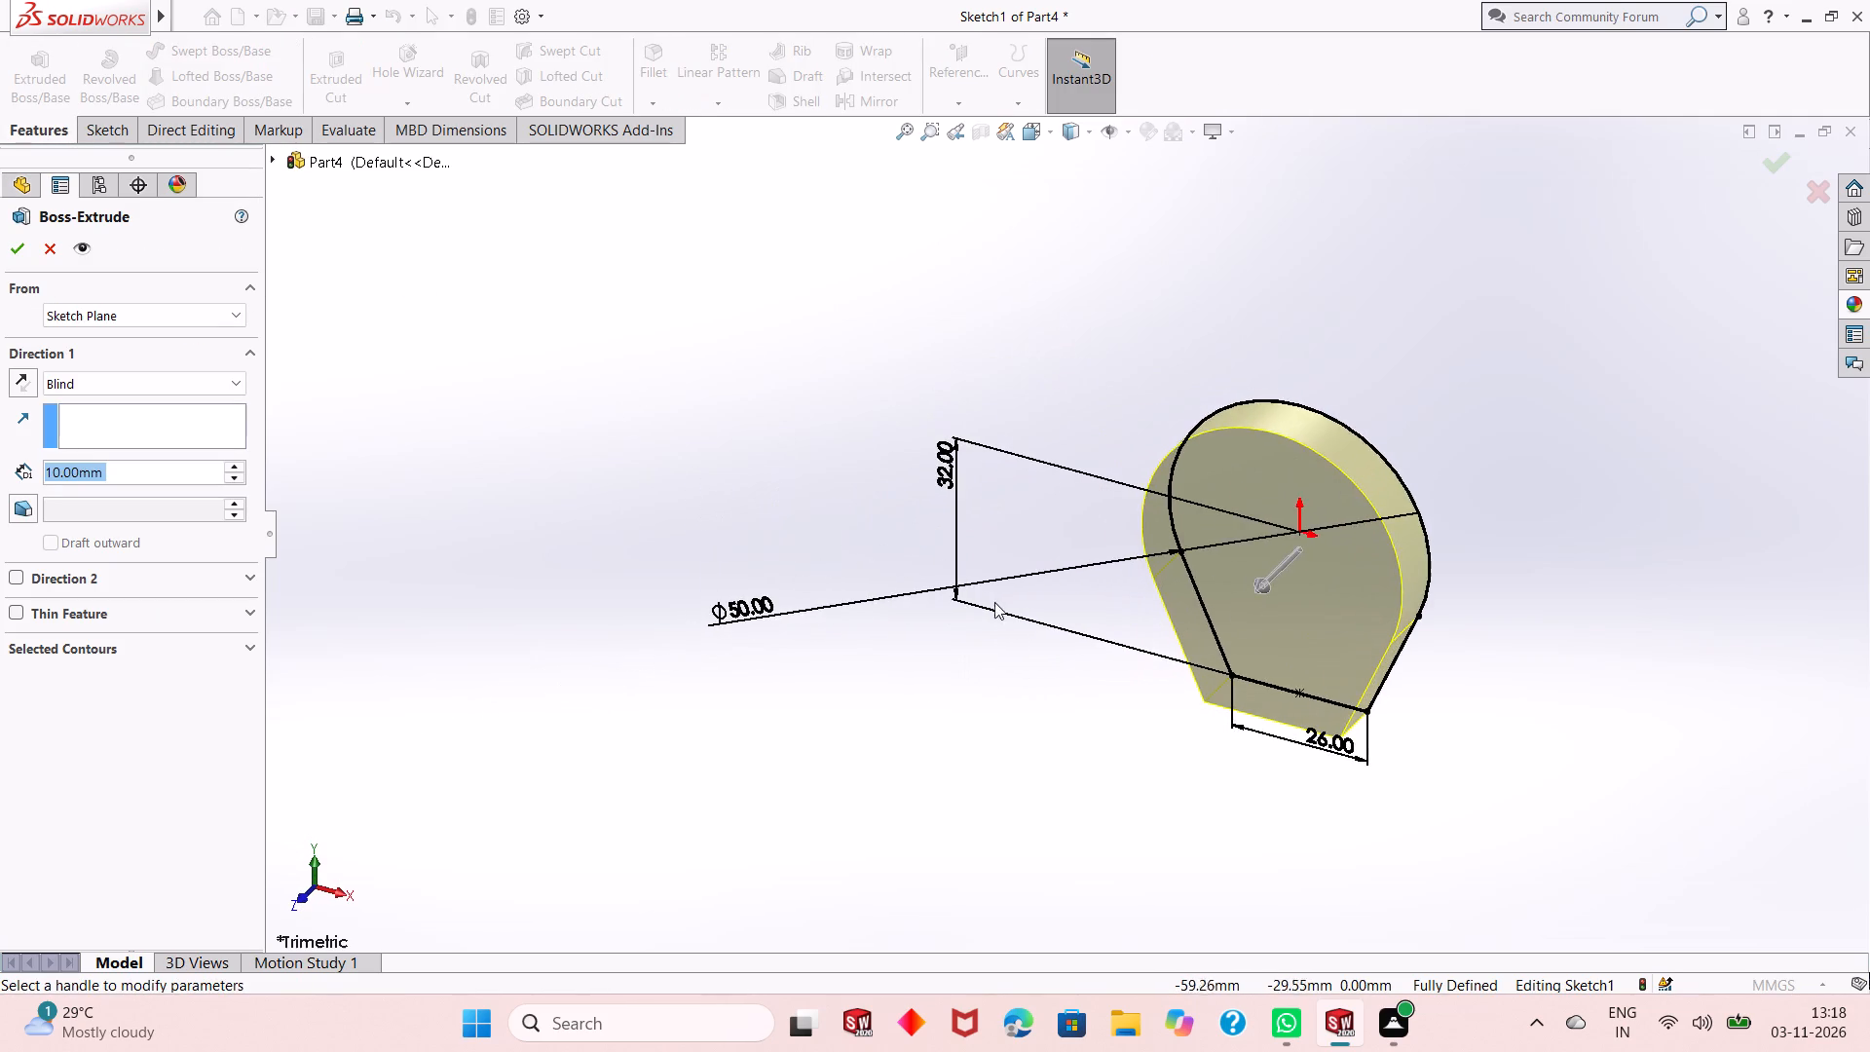
scroll(992, 643, "up", 2)
middle_click_drag(1094, 714, 1057, 603)
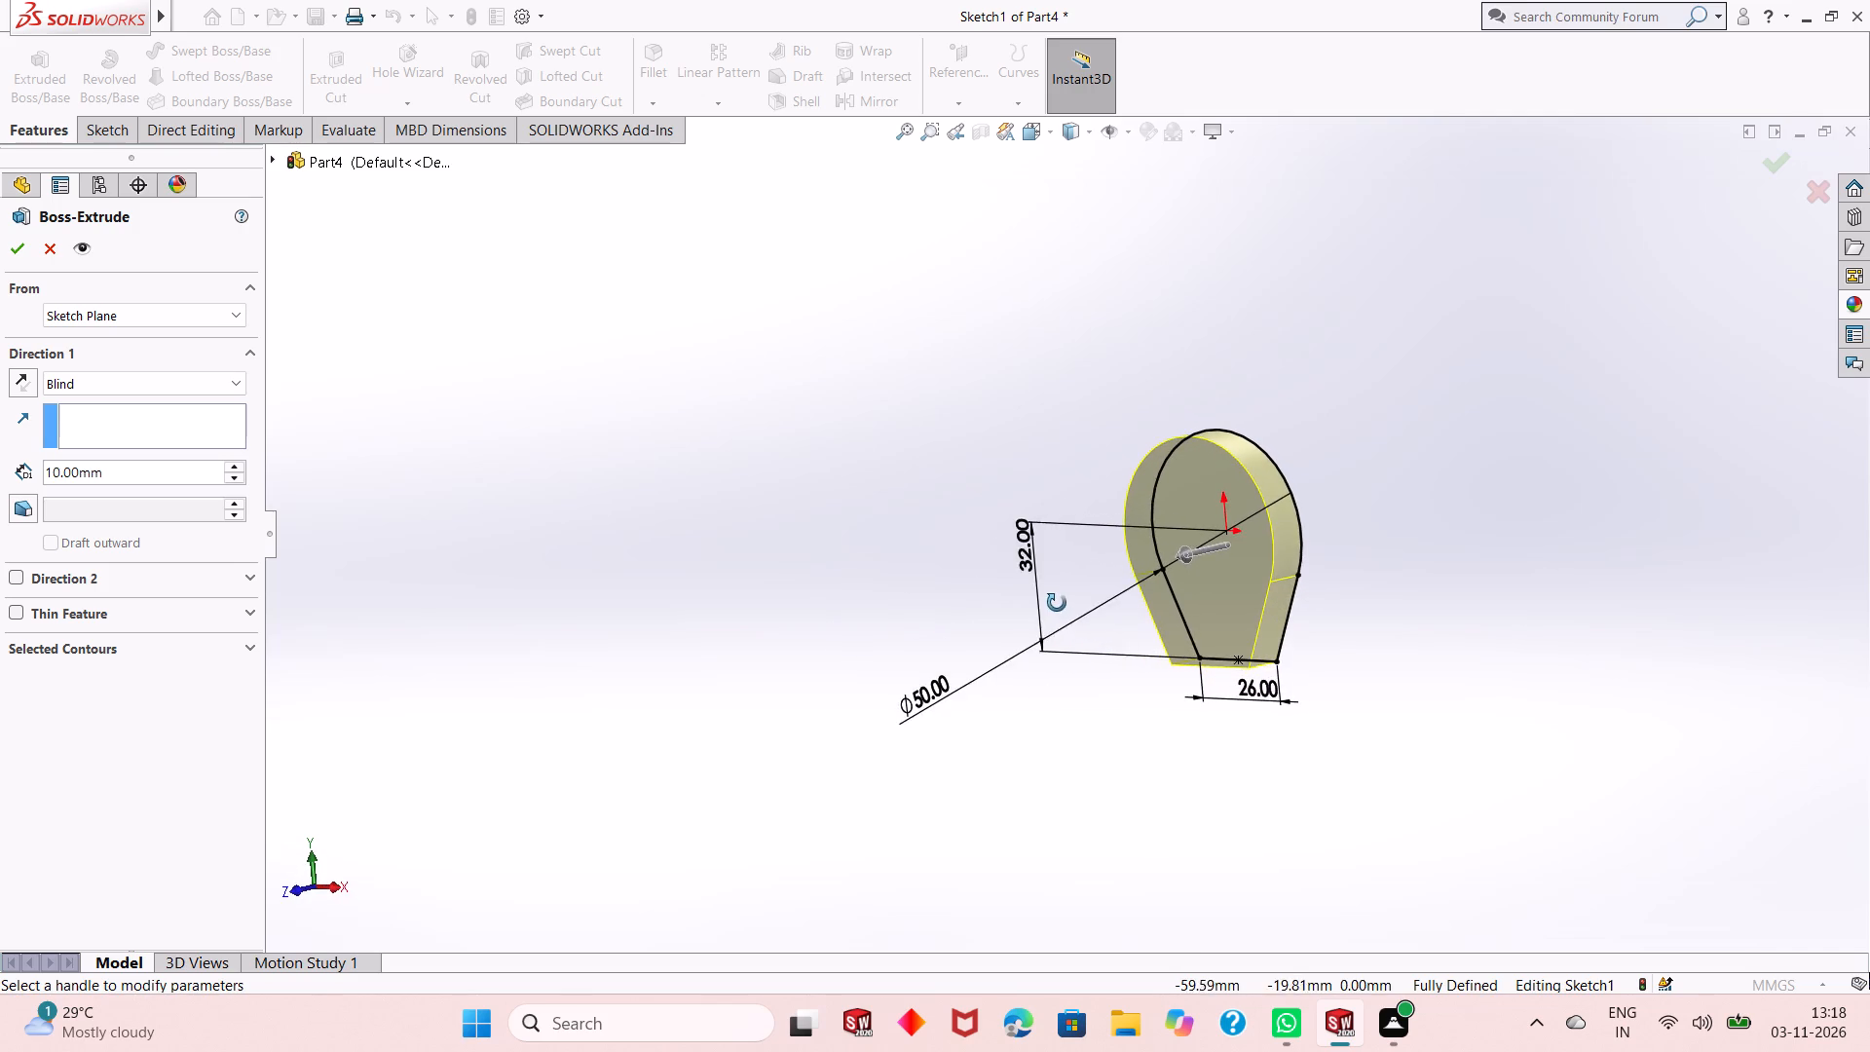
middle_click_drag(1057, 603, 1047, 655)
scroll(1393, 587, "down", 2)
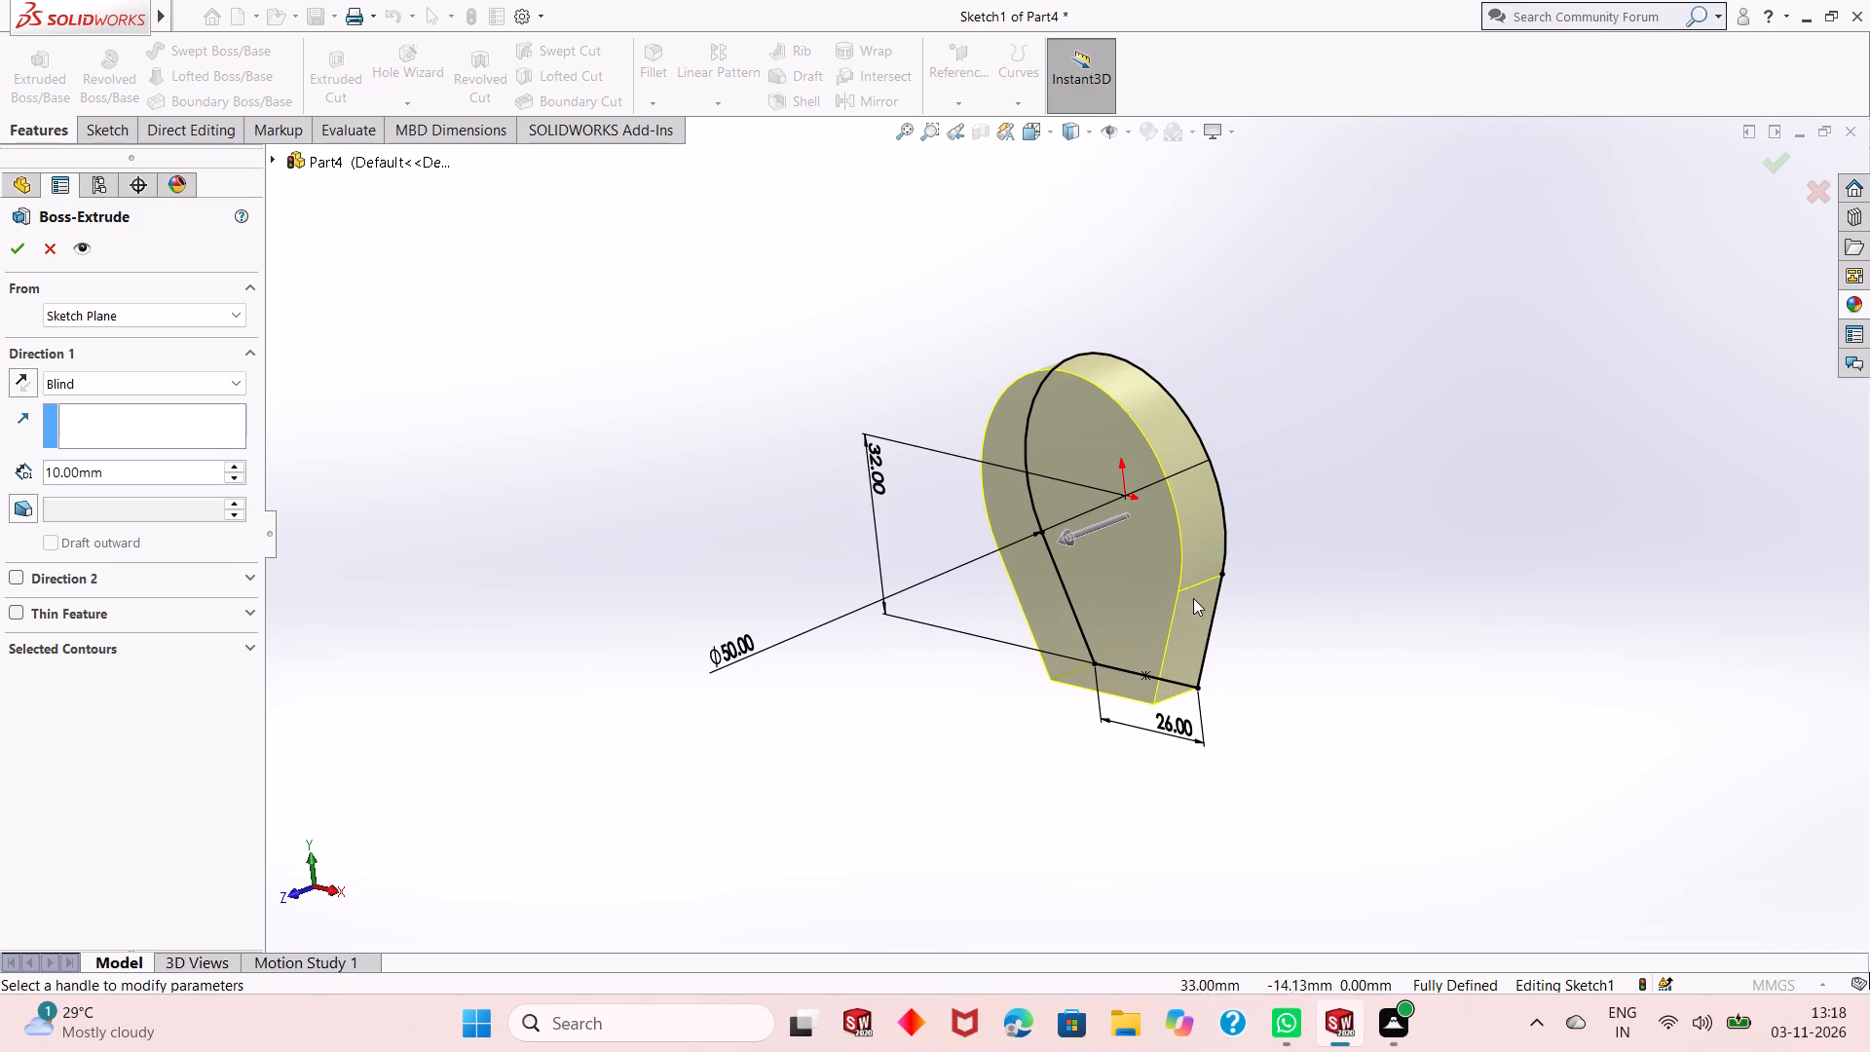
left_click(128, 376)
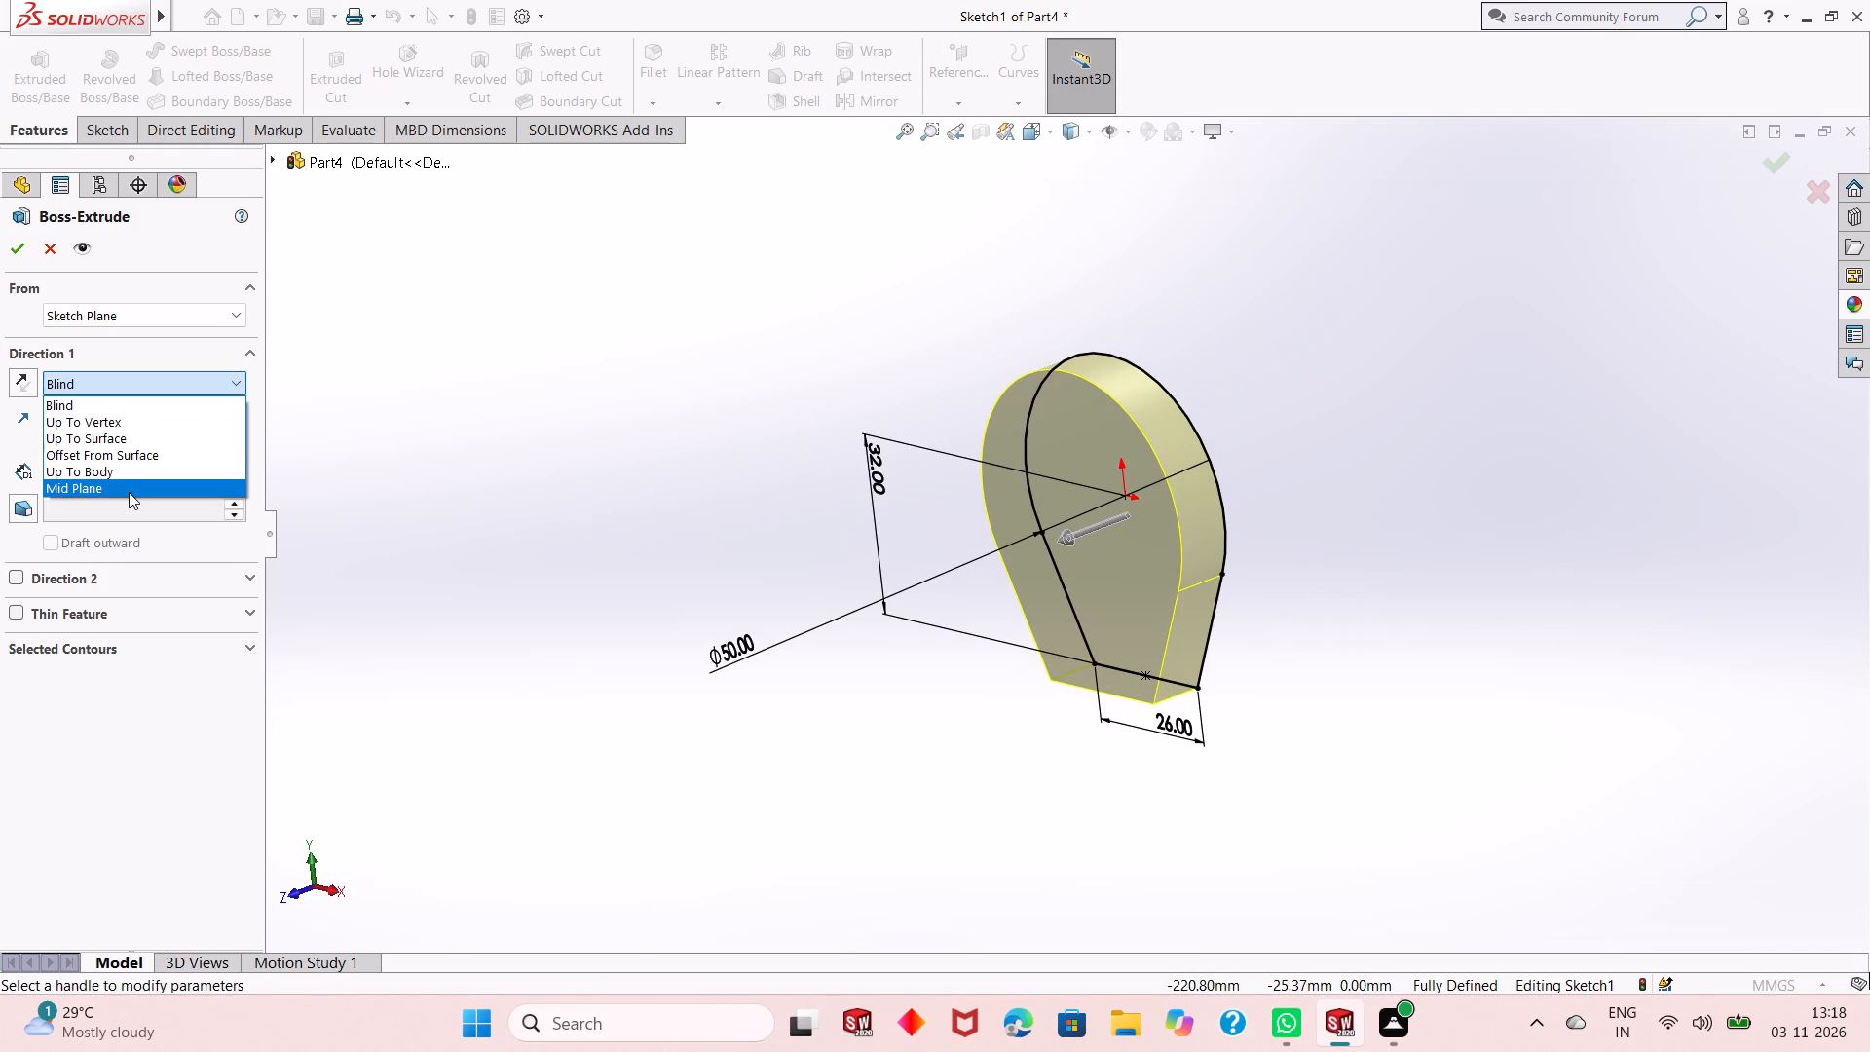
left_click(129, 492)
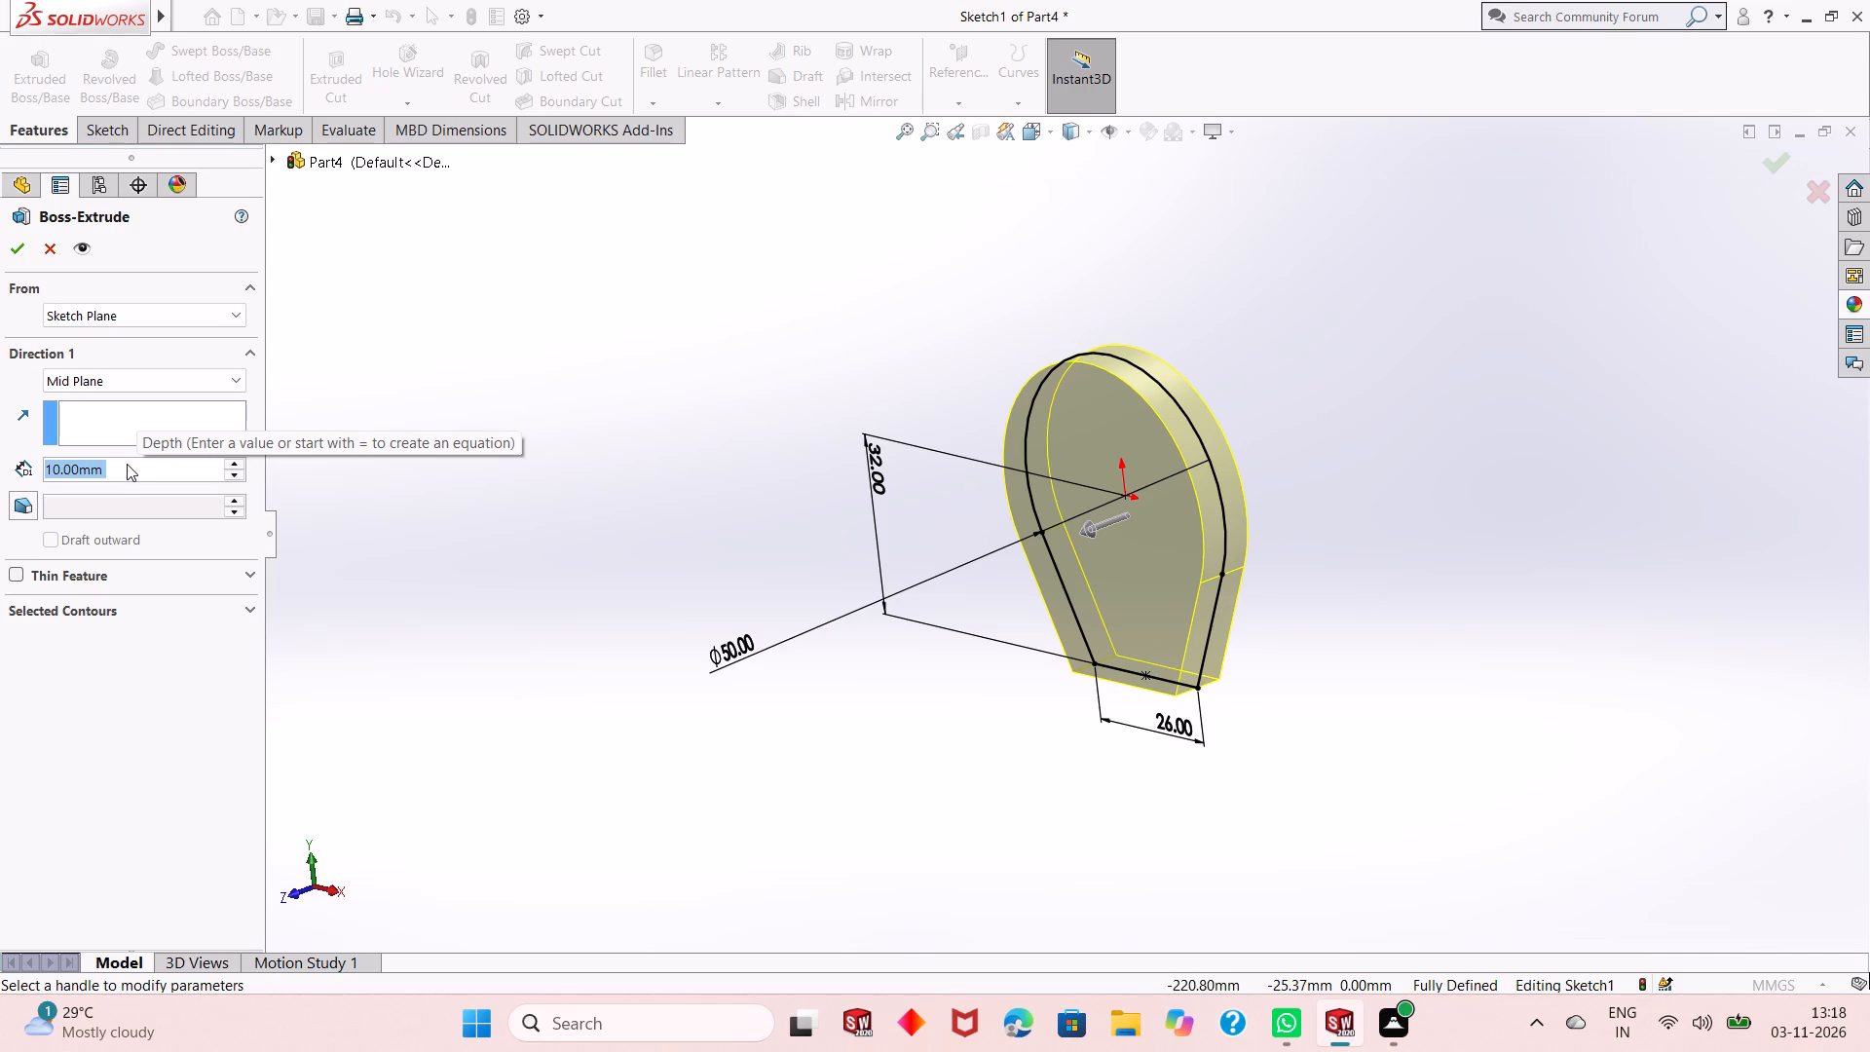
type("50")
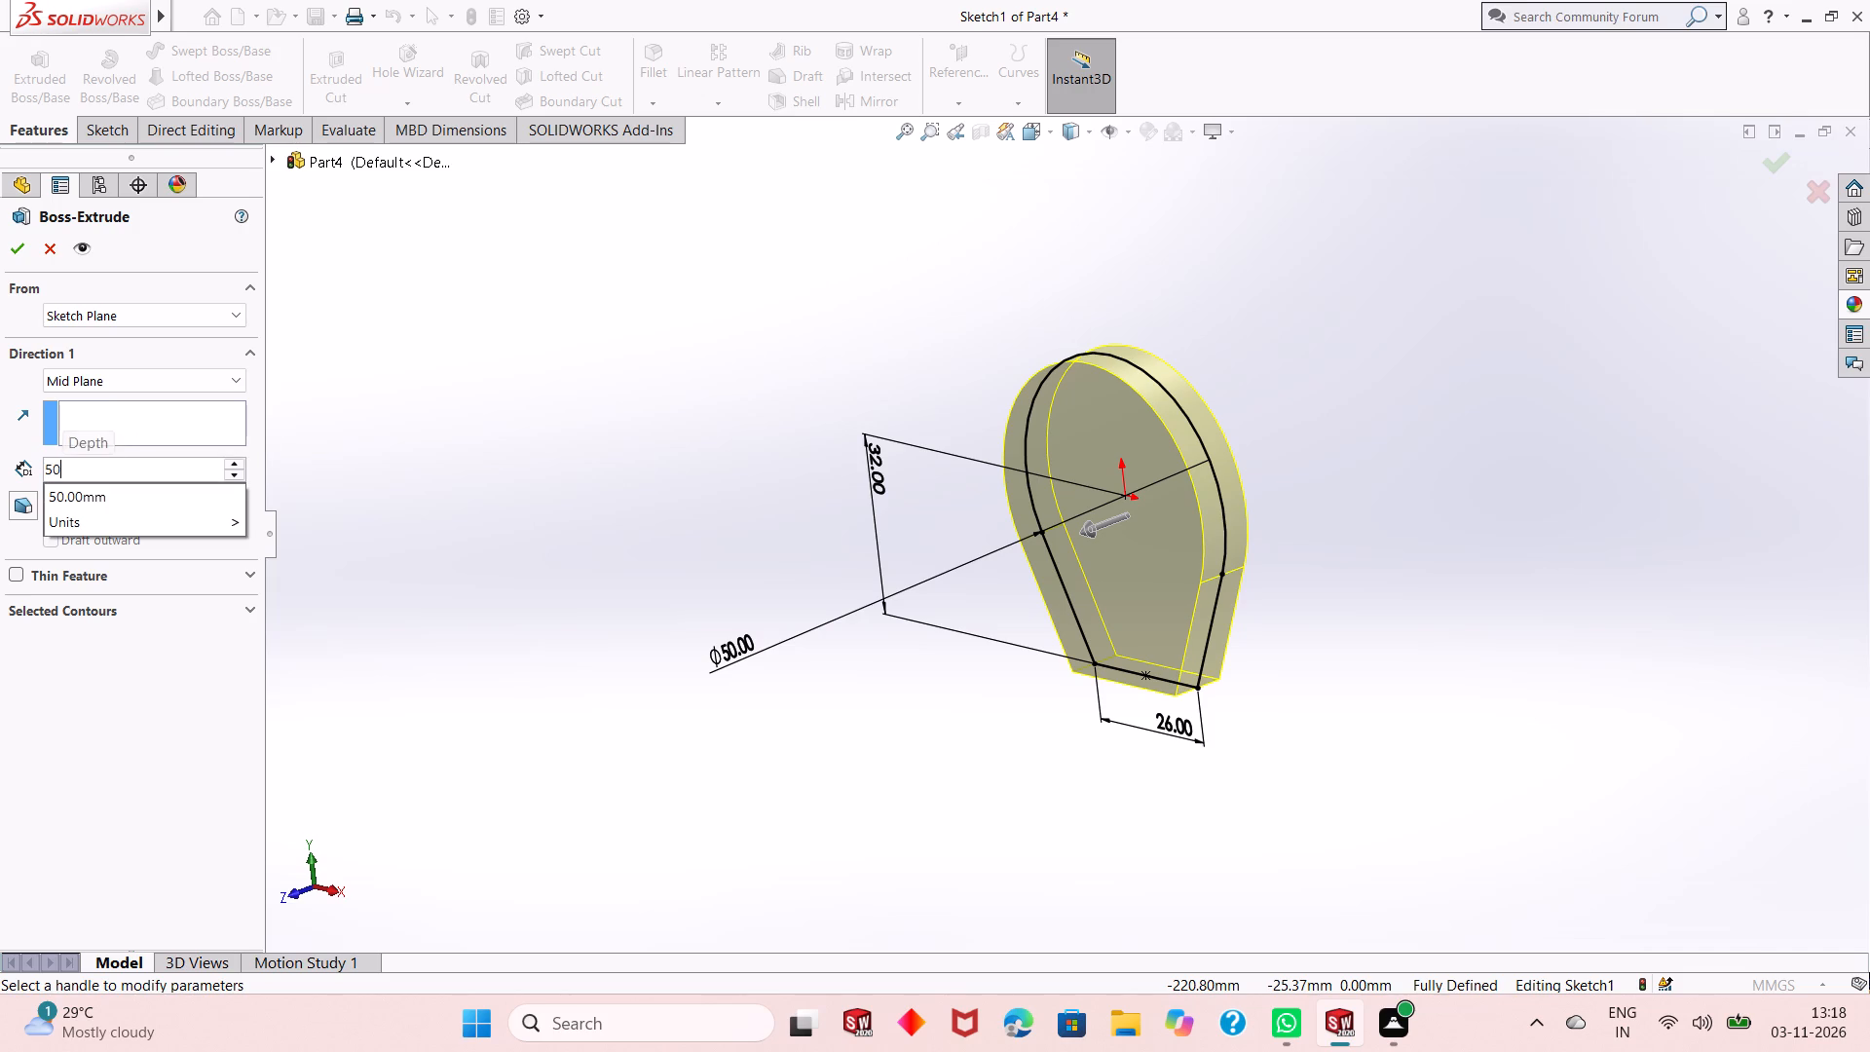
key("Return")
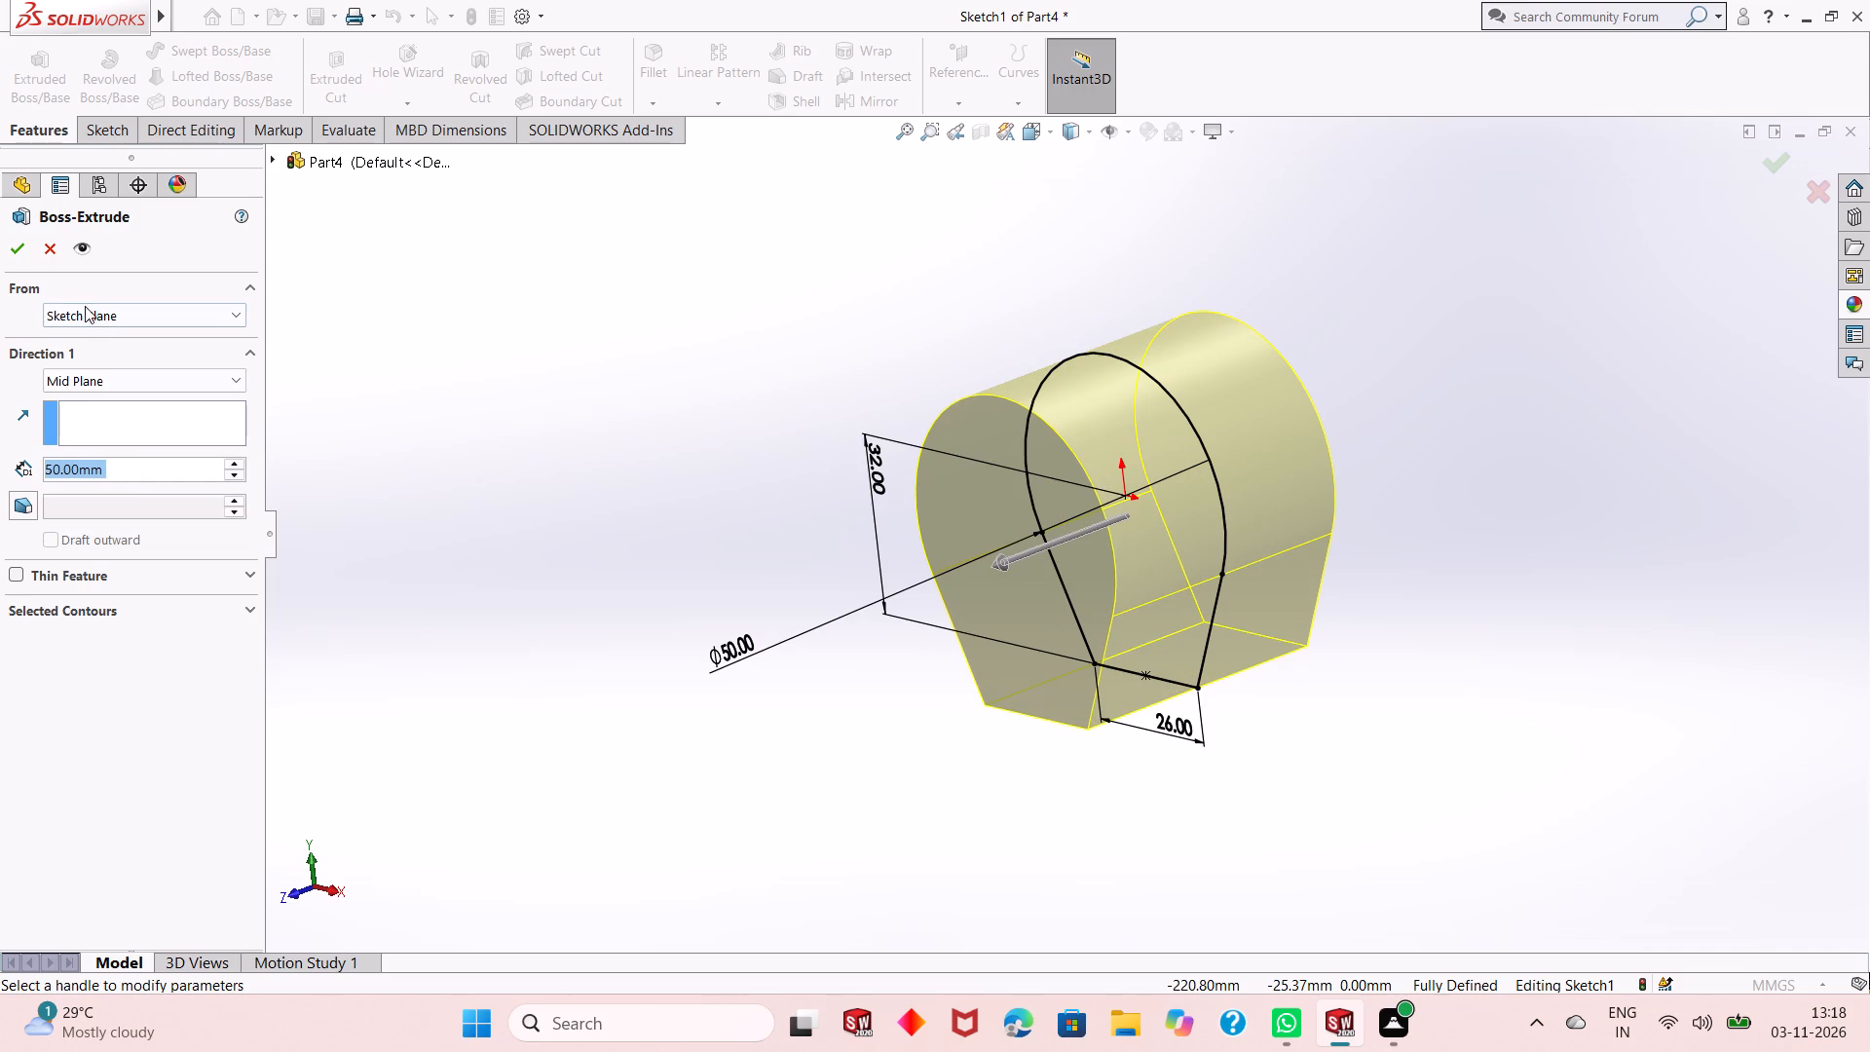
left_click(20, 250)
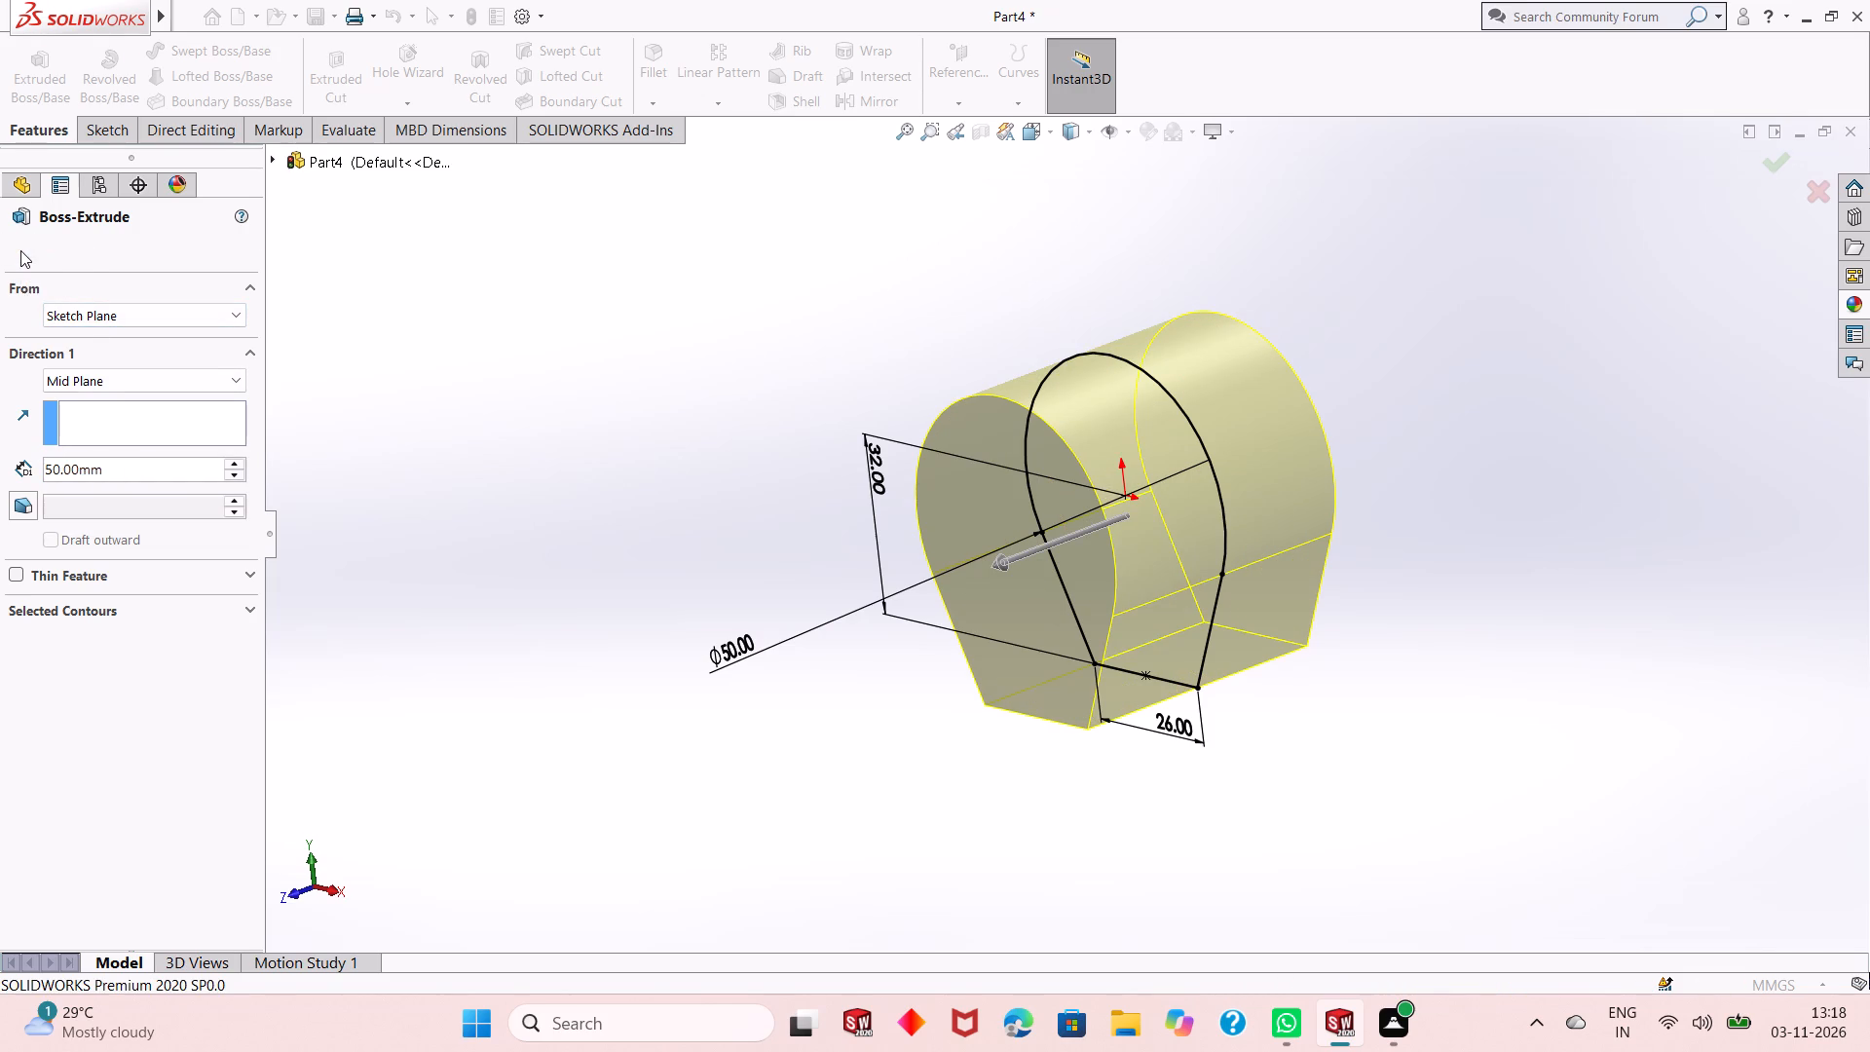
left_click(741, 544)
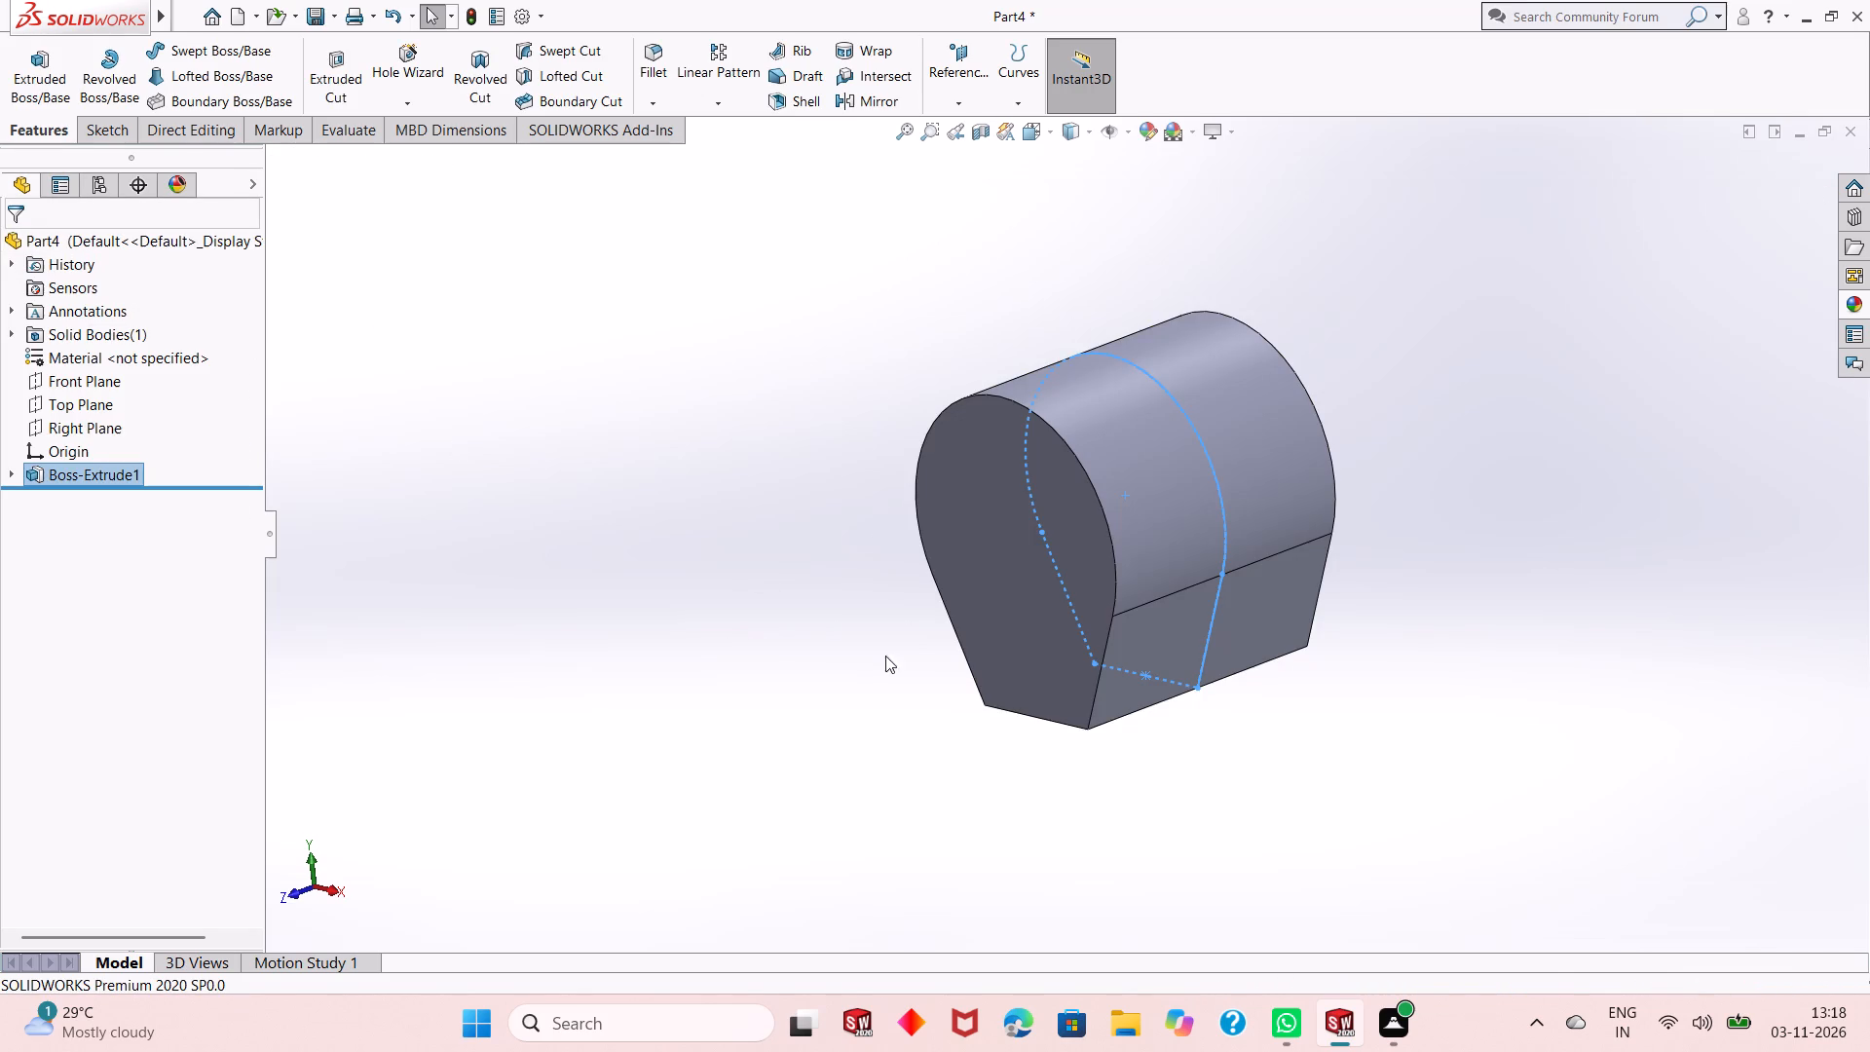
Examine the extruded body's front, side and bottom faces from several angles.
scroll(951, 682, "up", 1)
middle_click_drag(1161, 782, 1183, 573)
scroll(1166, 765, "up", 1)
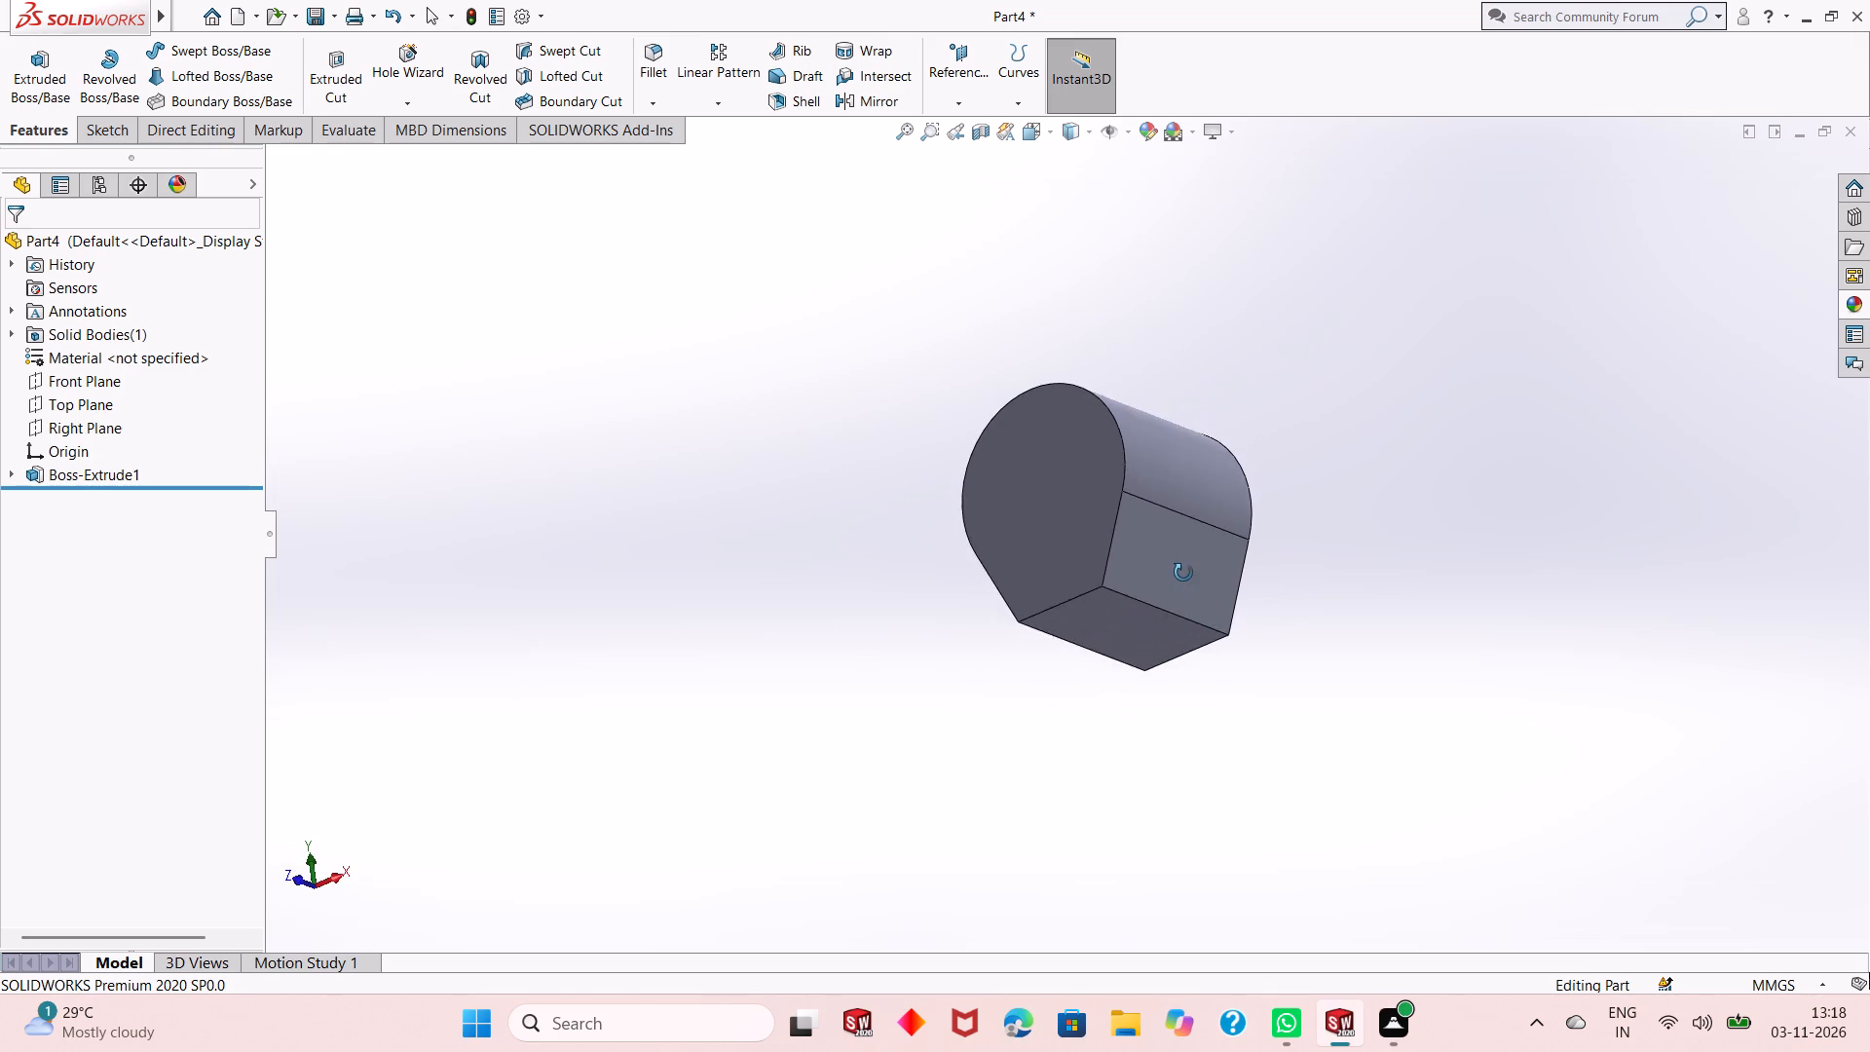
middle_click_drag(1183, 573, 1220, 543)
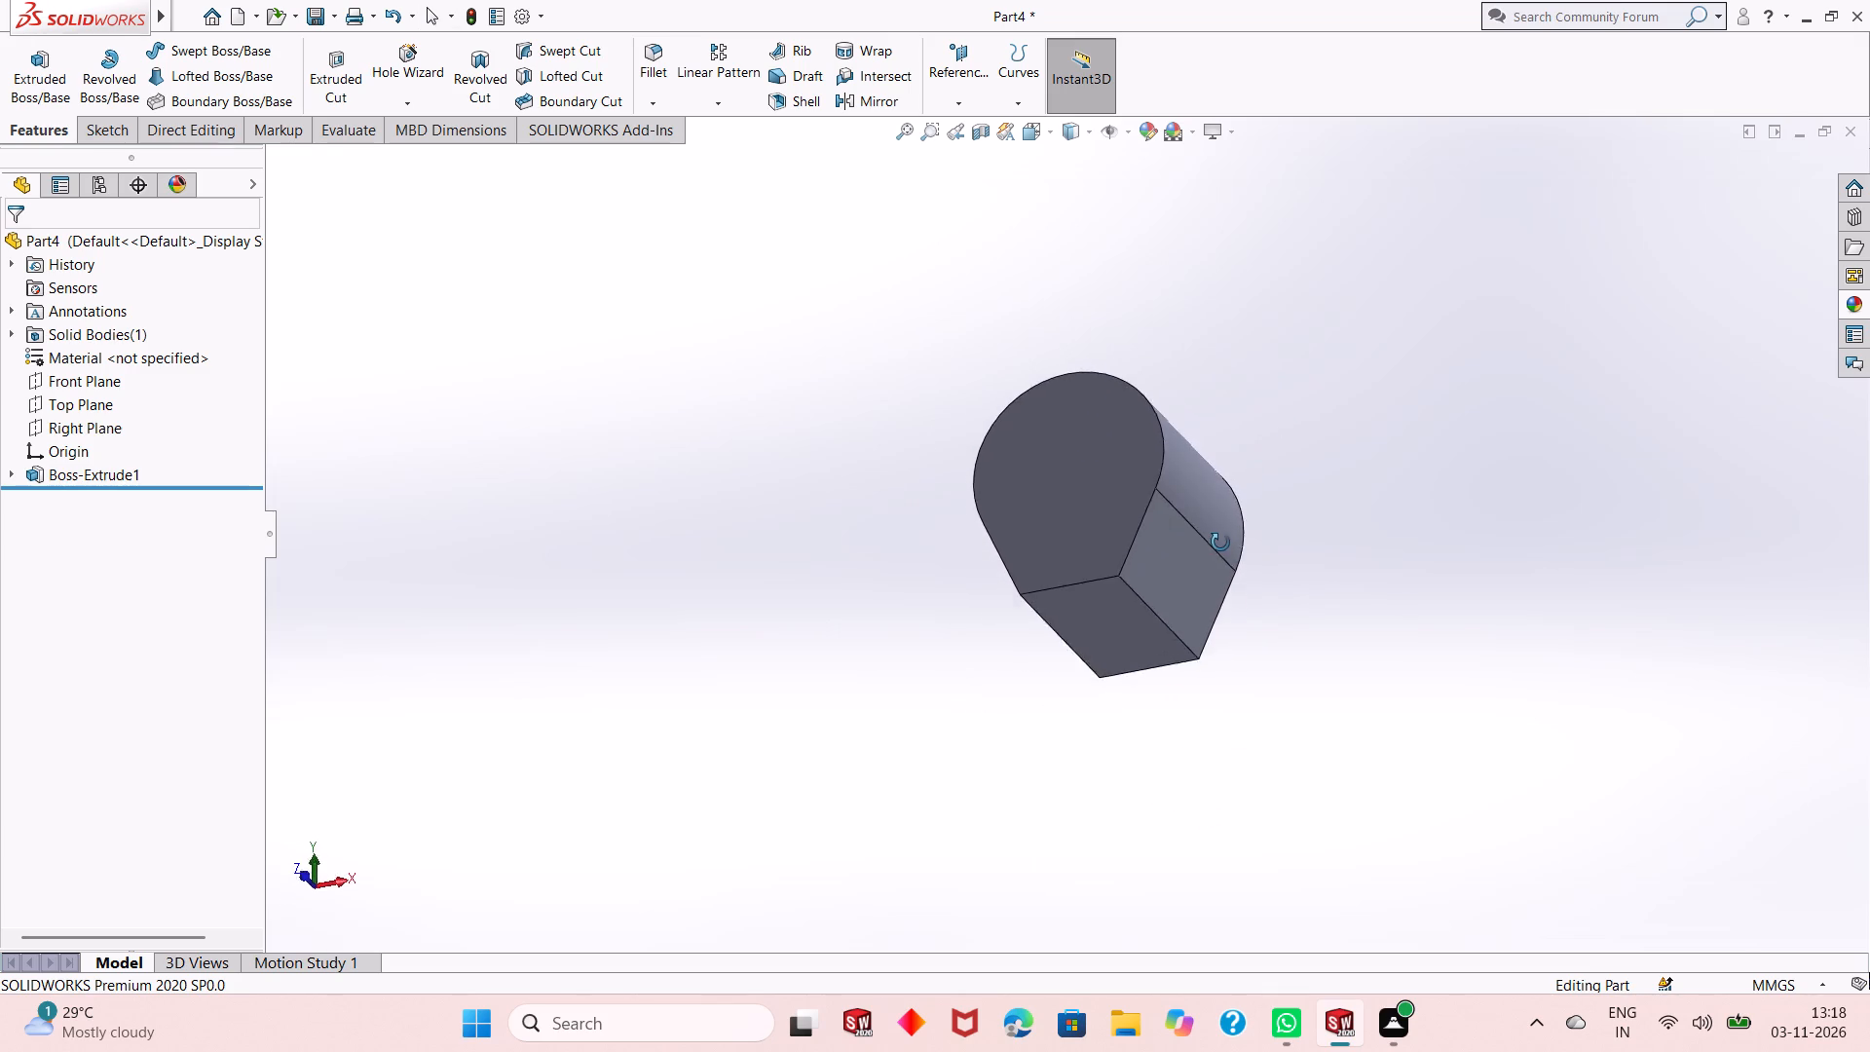
middle_click_drag(1220, 543, 1205, 731)
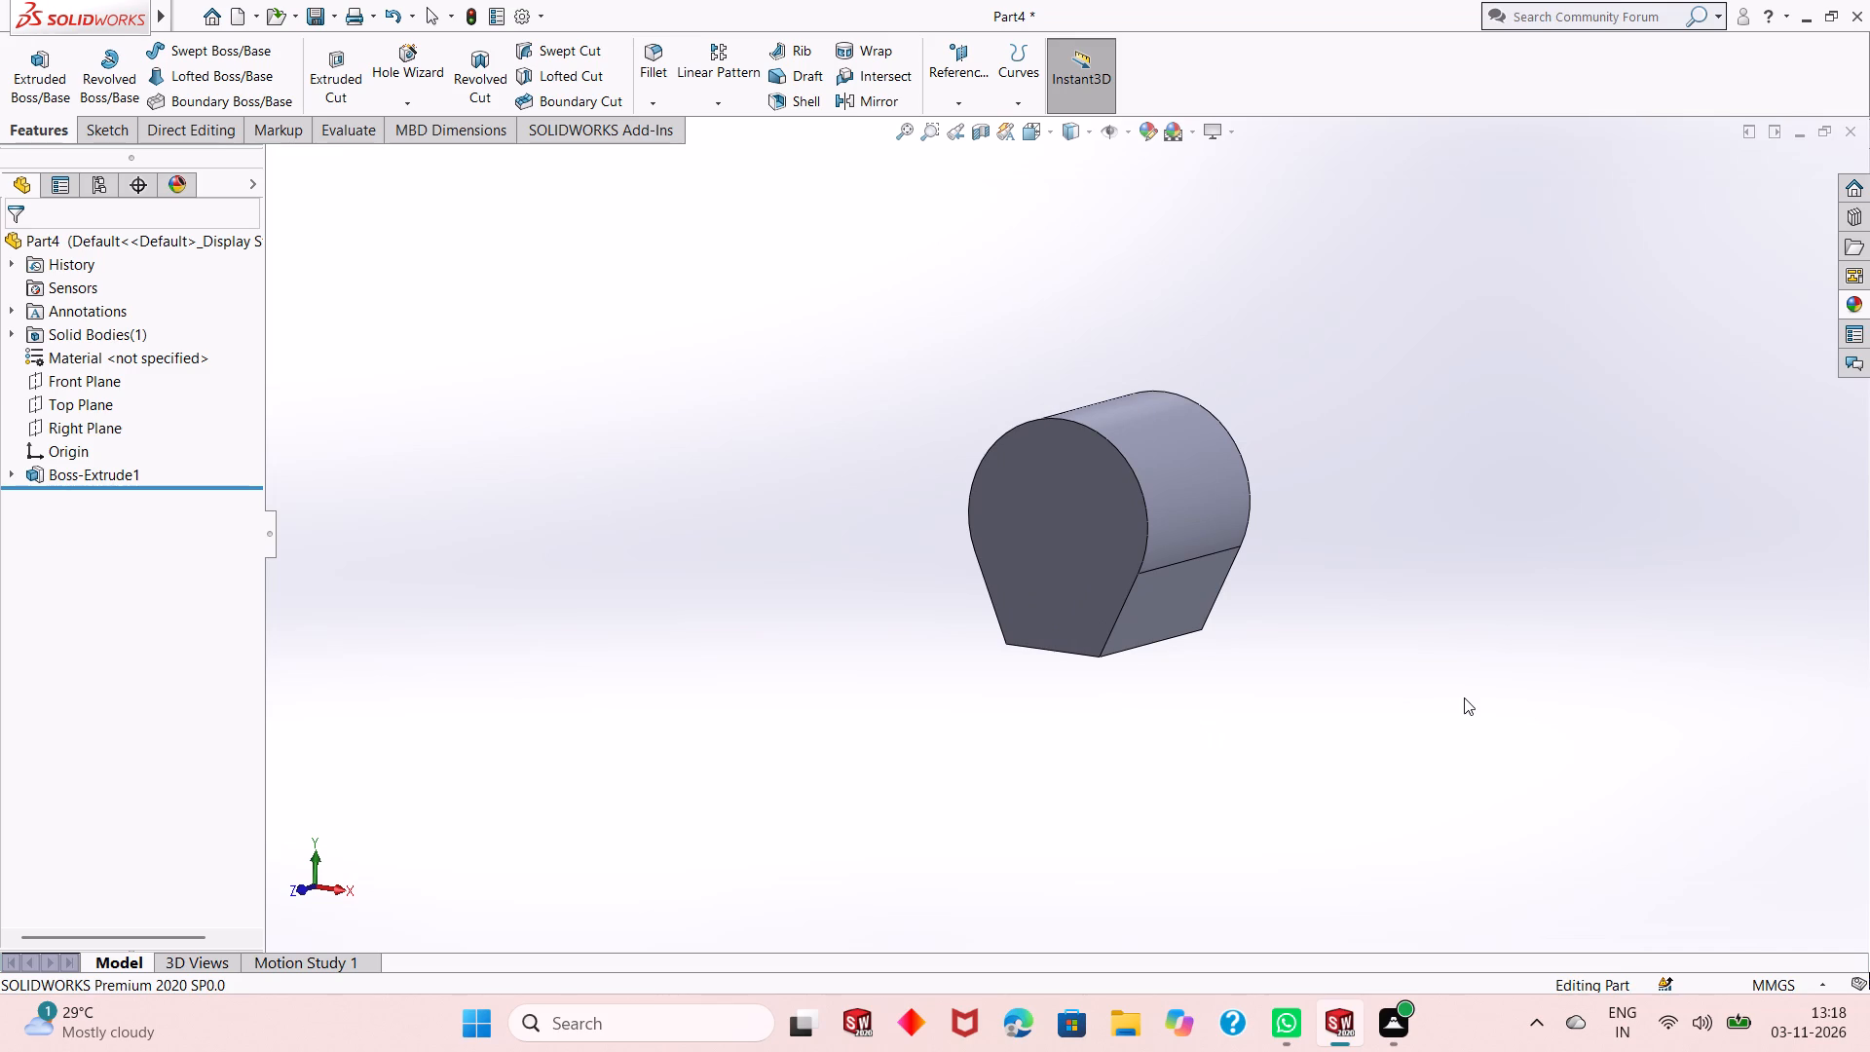
middle_click_drag(1287, 753, 1304, 666)
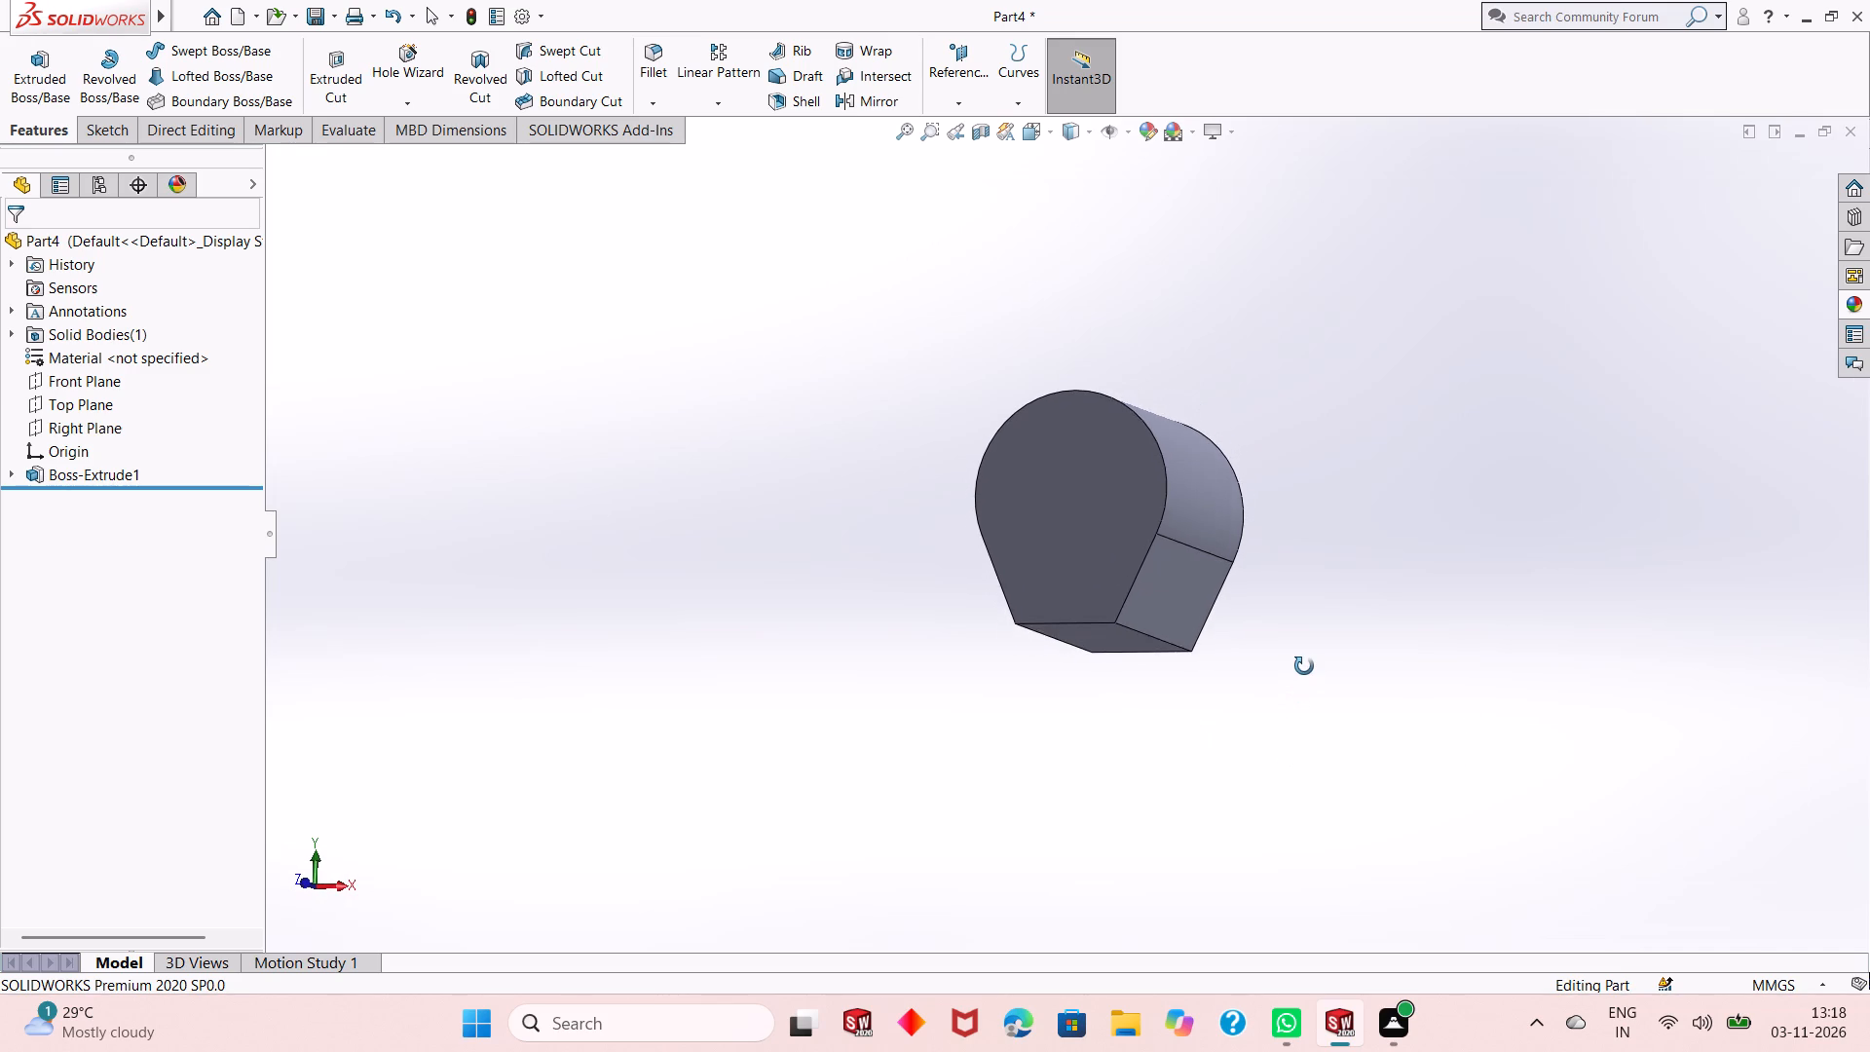
middle_click_drag(1304, 666, 1316, 705)
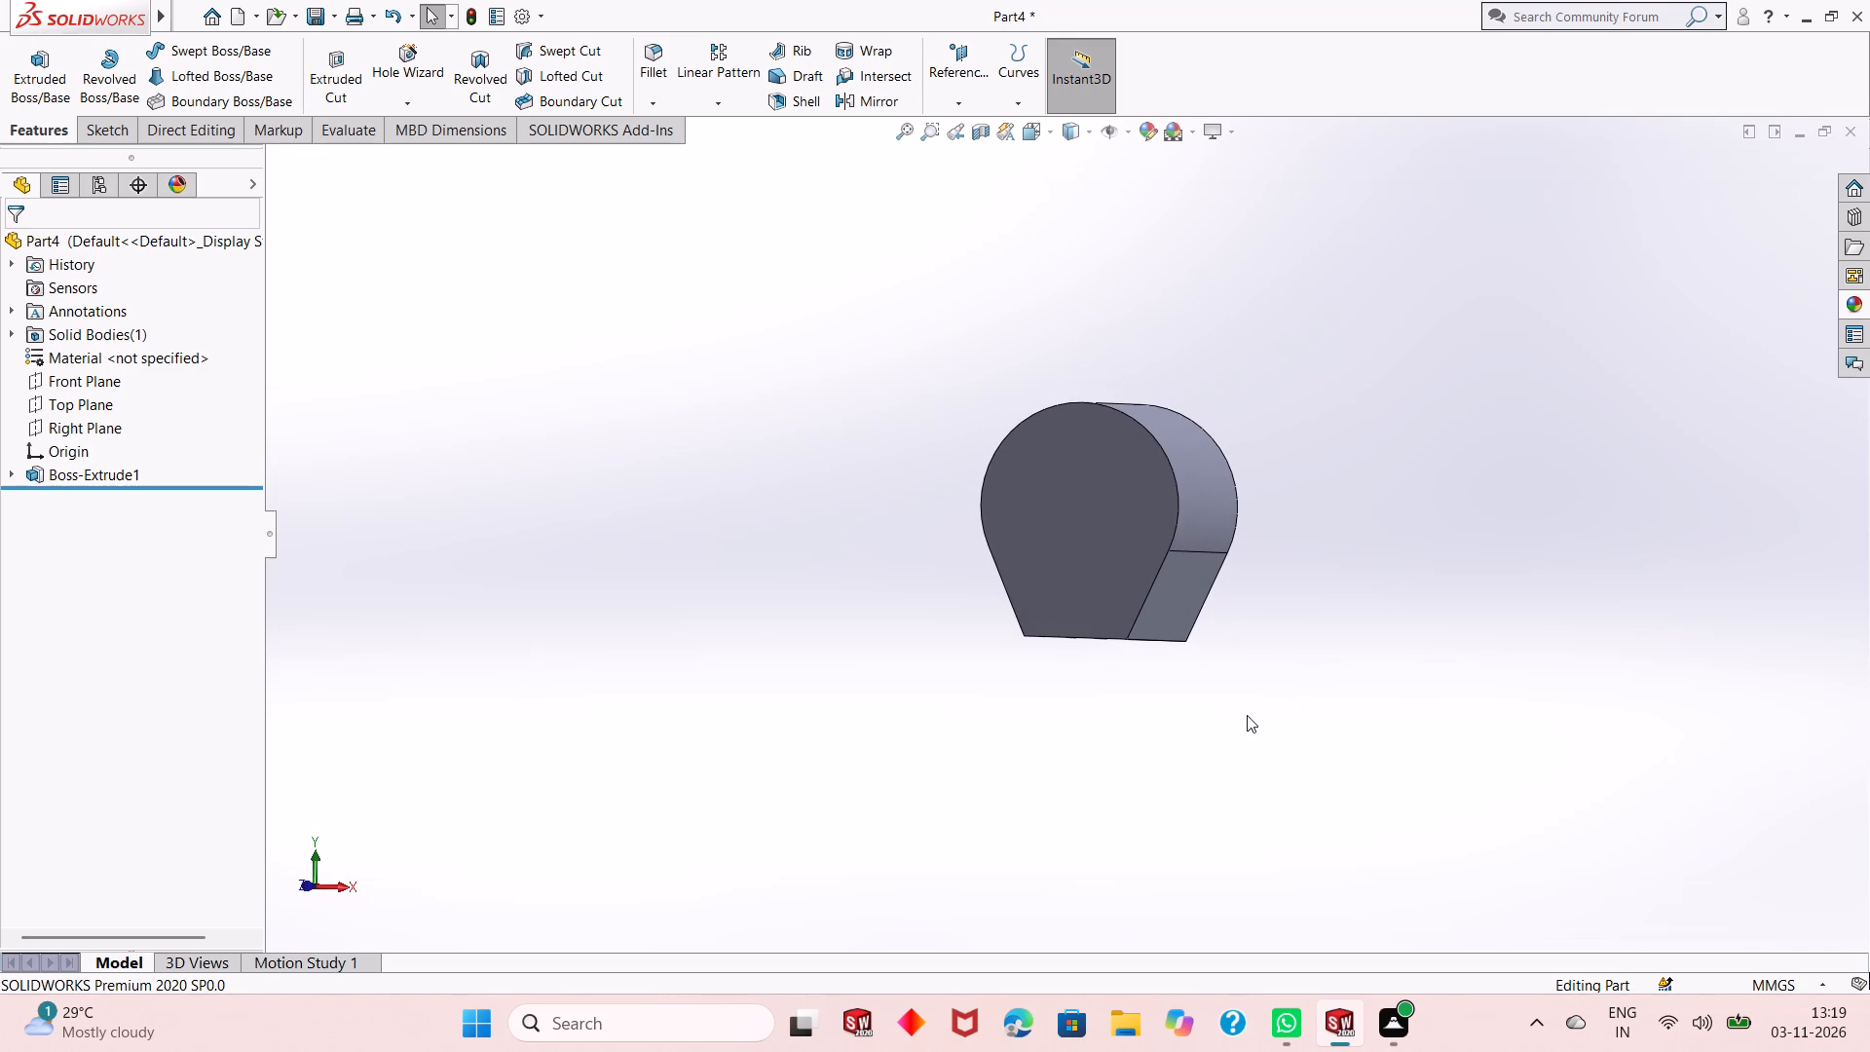
middle_click_drag(1435, 656, 1437, 656)
middle_click_drag(1437, 656, 1400, 706)
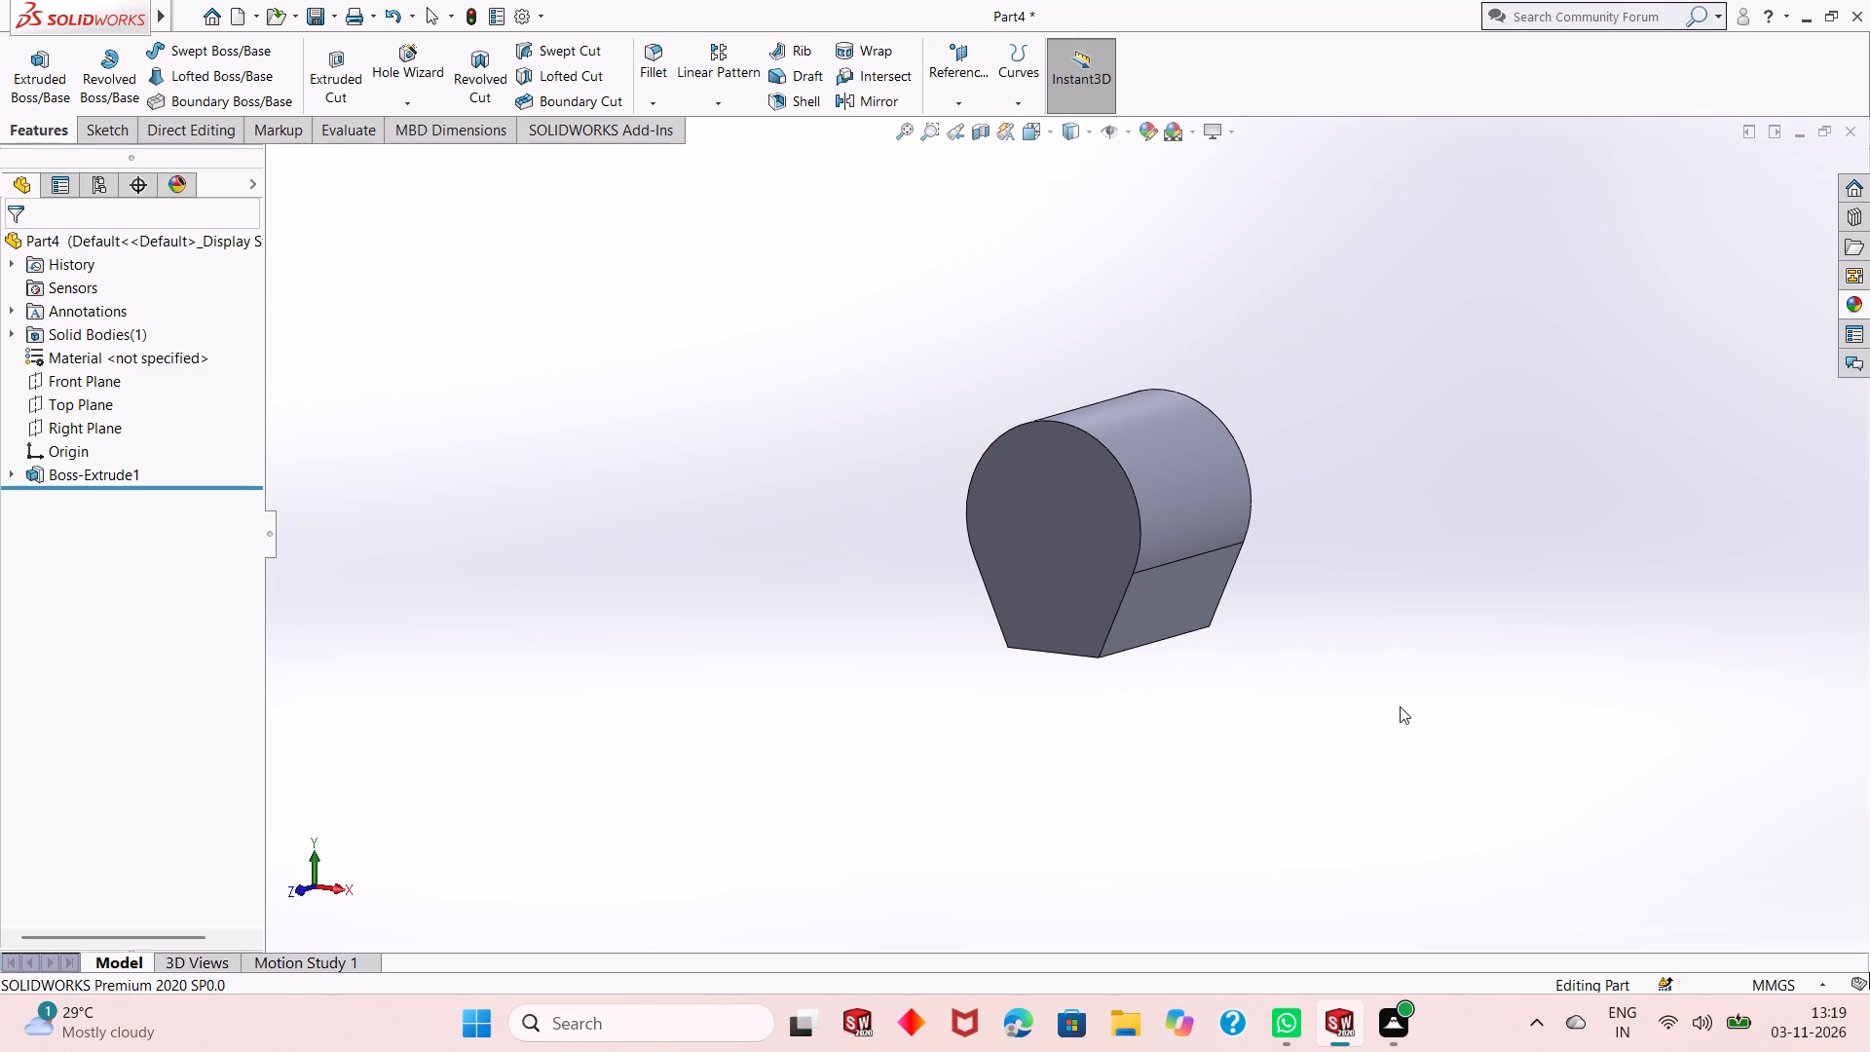
Start a new sketch on the Front Plane and view it face-on.
scroll(1365, 728, "up", 1)
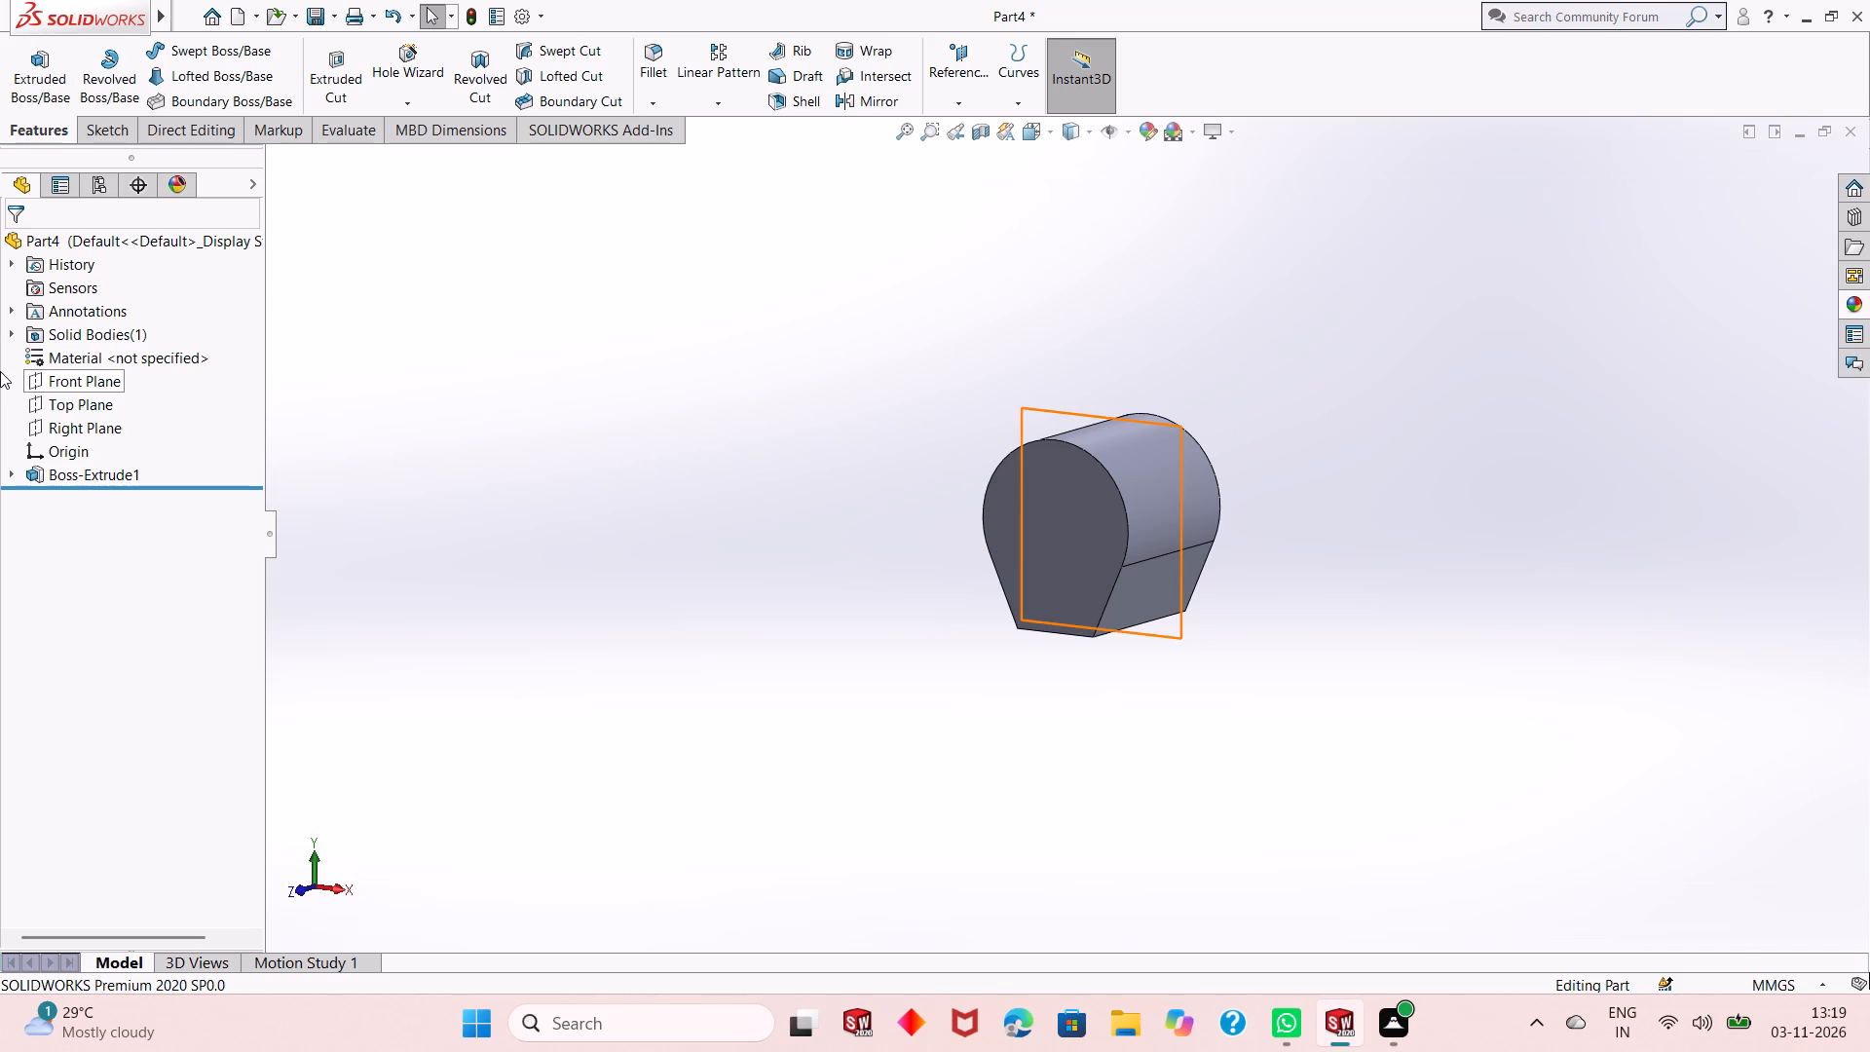
left_click(115, 385)
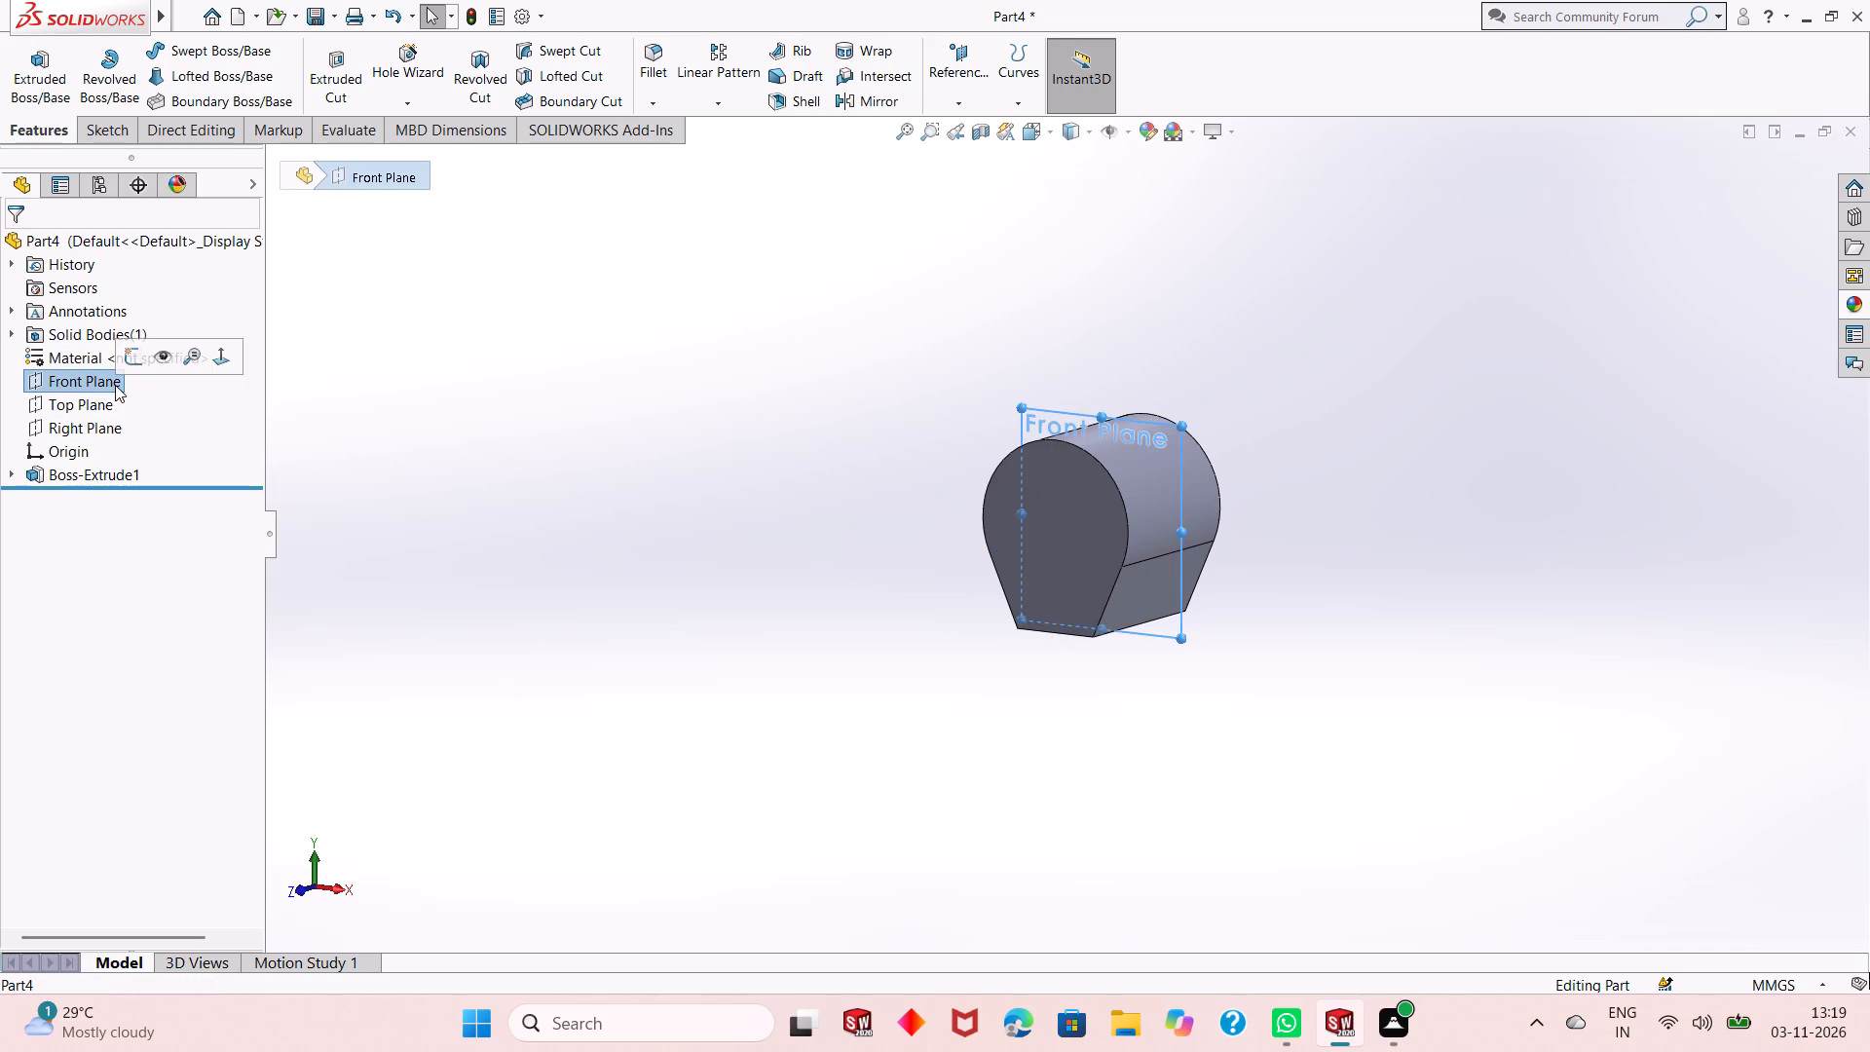
left_click(128, 365)
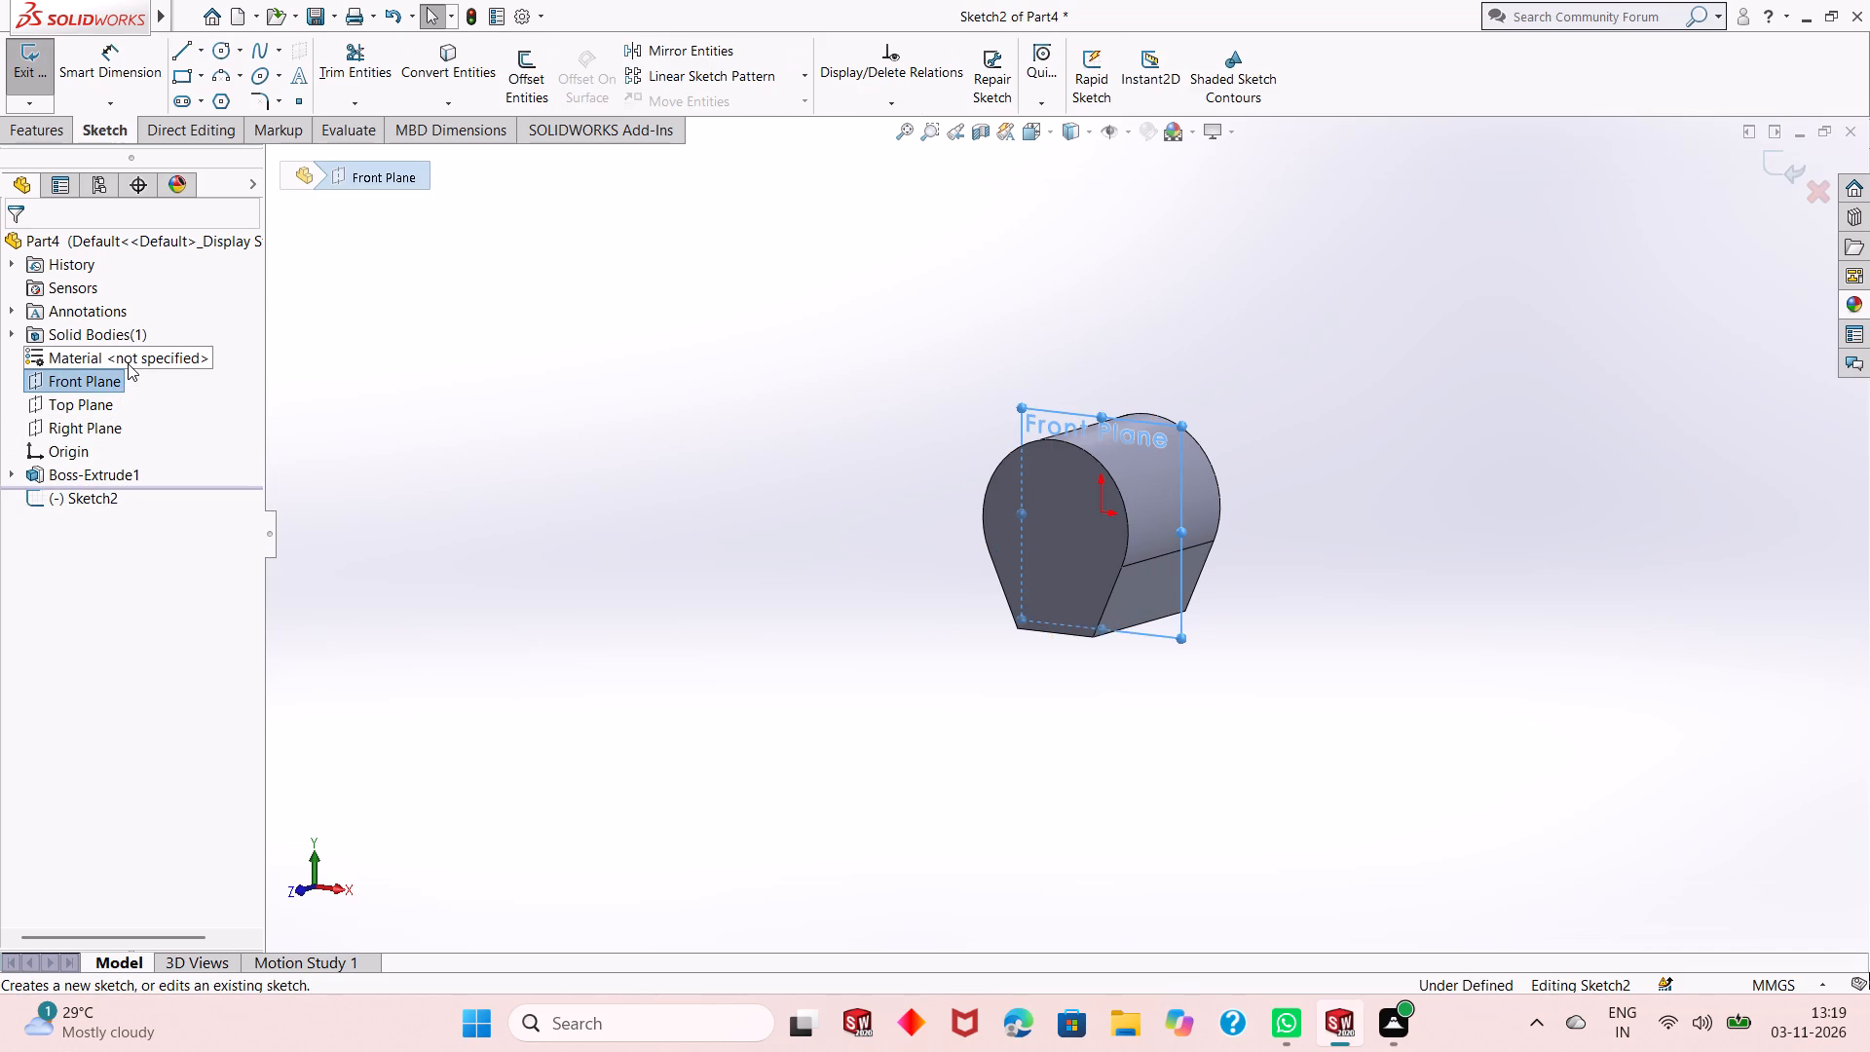
key("ctrl+8")
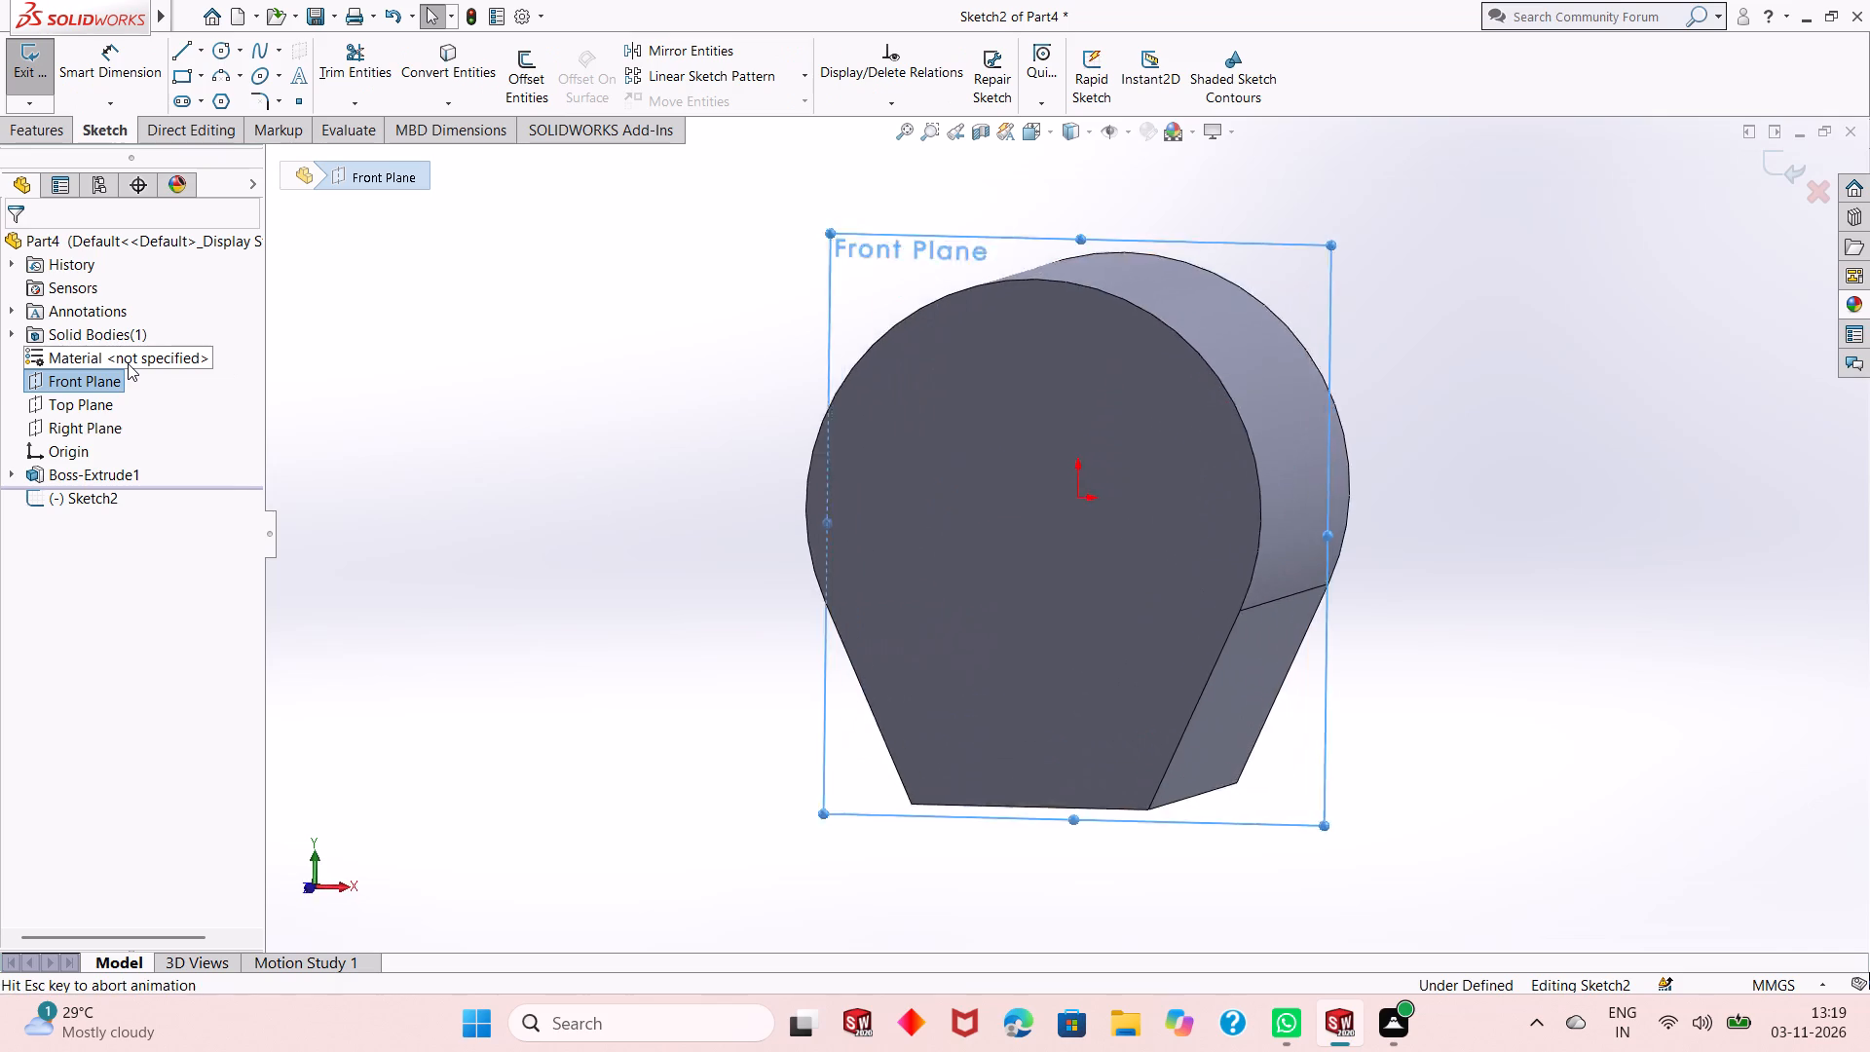
scroll(868, 558, "up", 8)
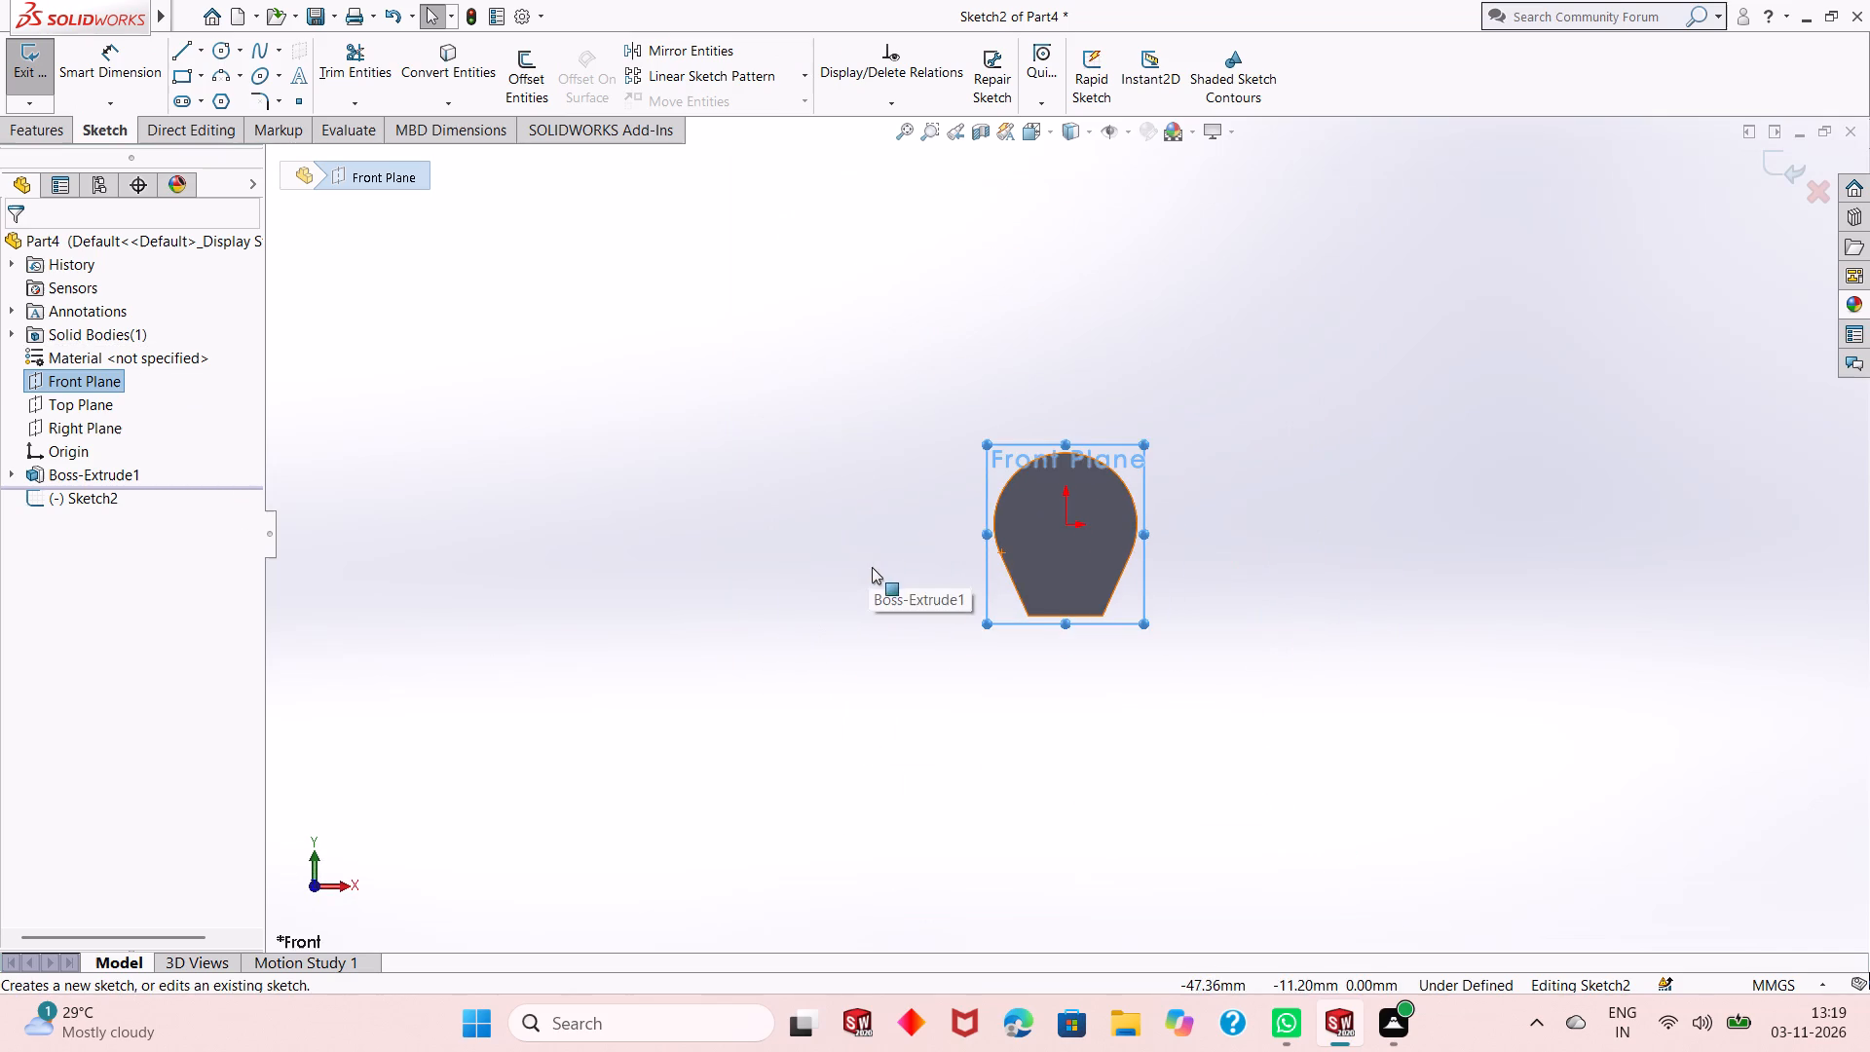
scroll(1247, 770, "down", 2)
scroll(833, 572, "down", 2)
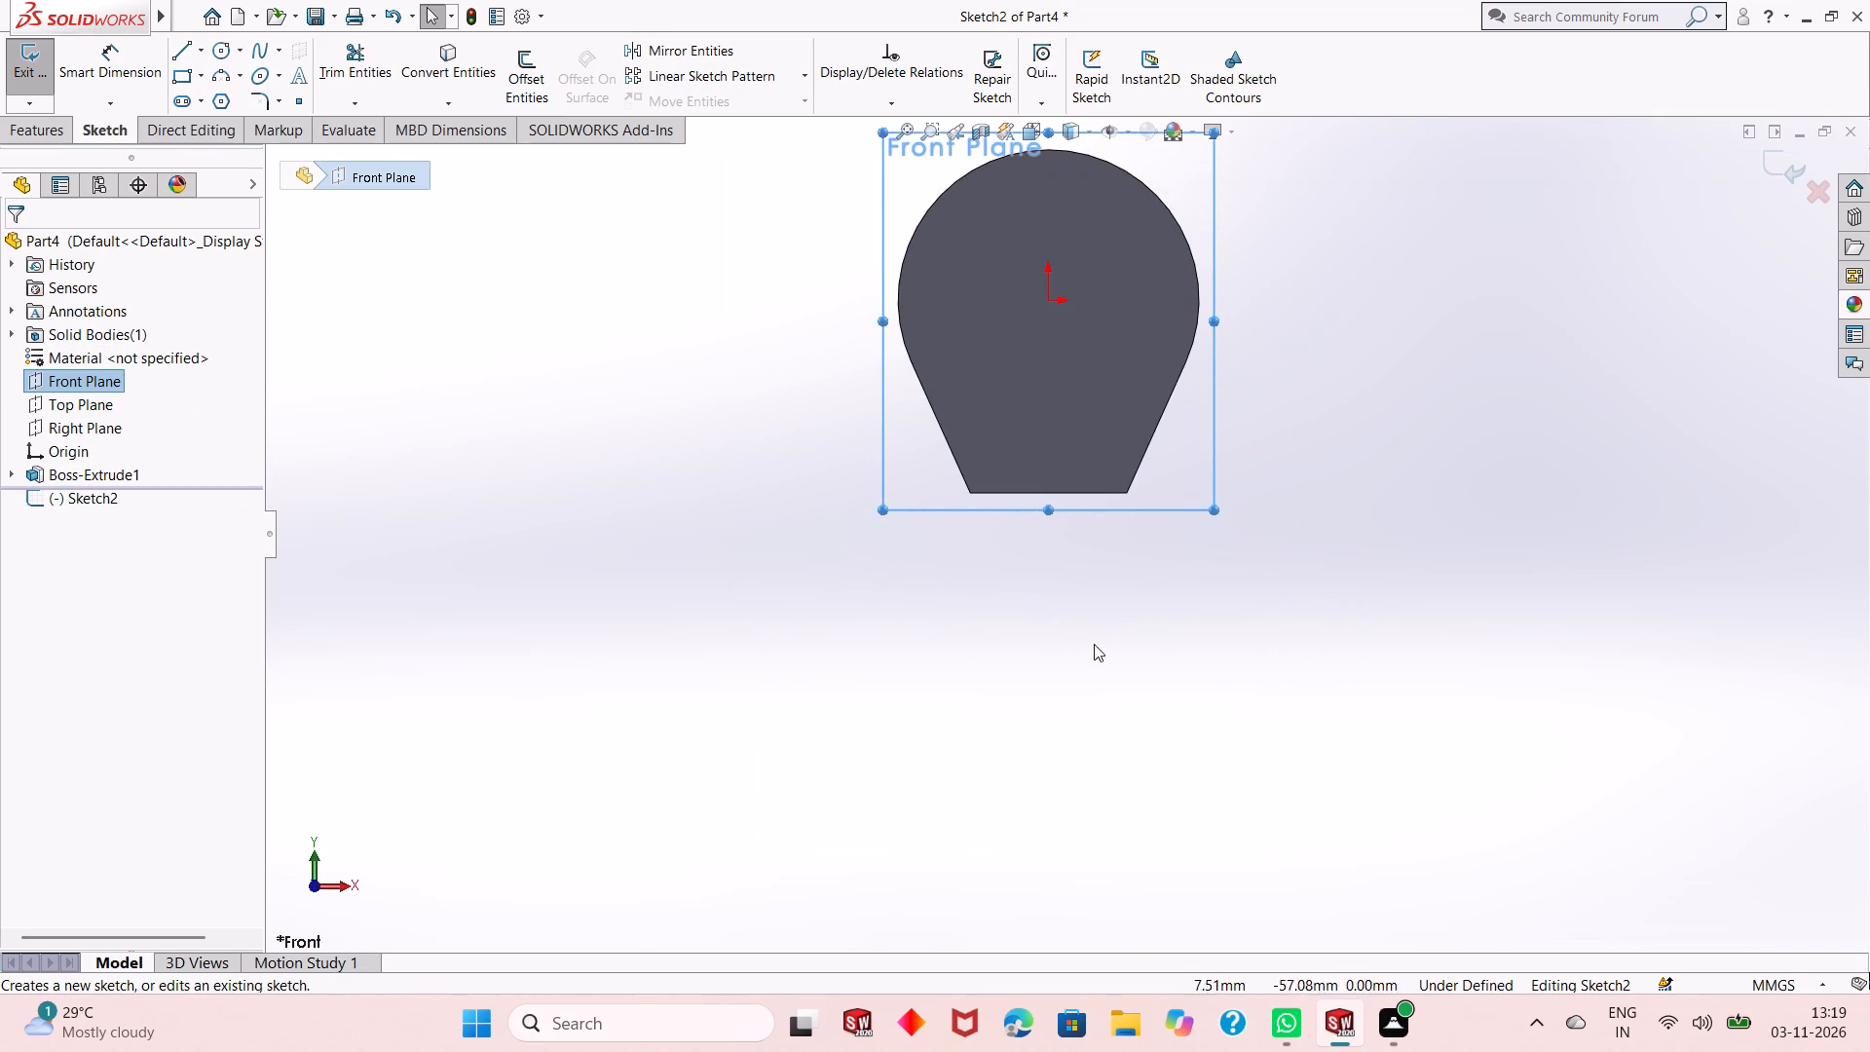
scroll(1093, 643, "up", 1)
left_click(1311, 552)
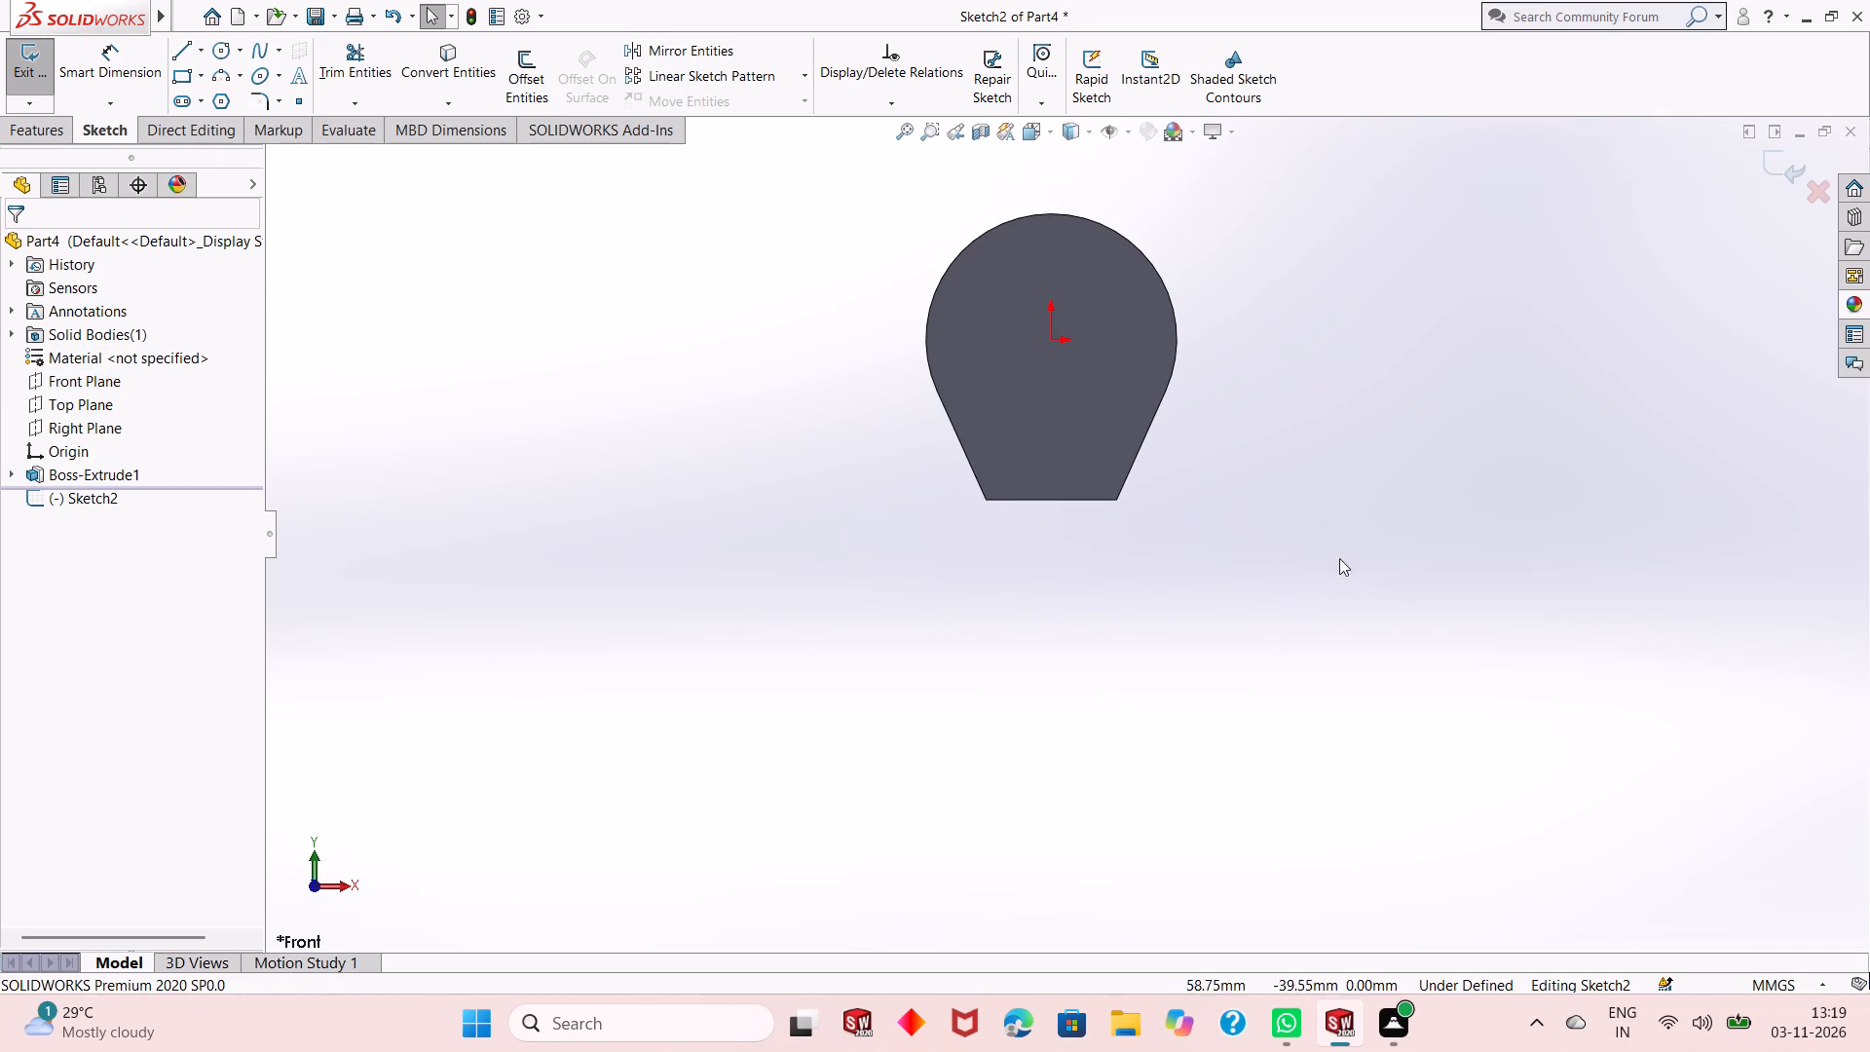
Sketch a circle of about 23.5 mm radius directly below the body, centred about 75 mm below the origin.
left_click(225, 52)
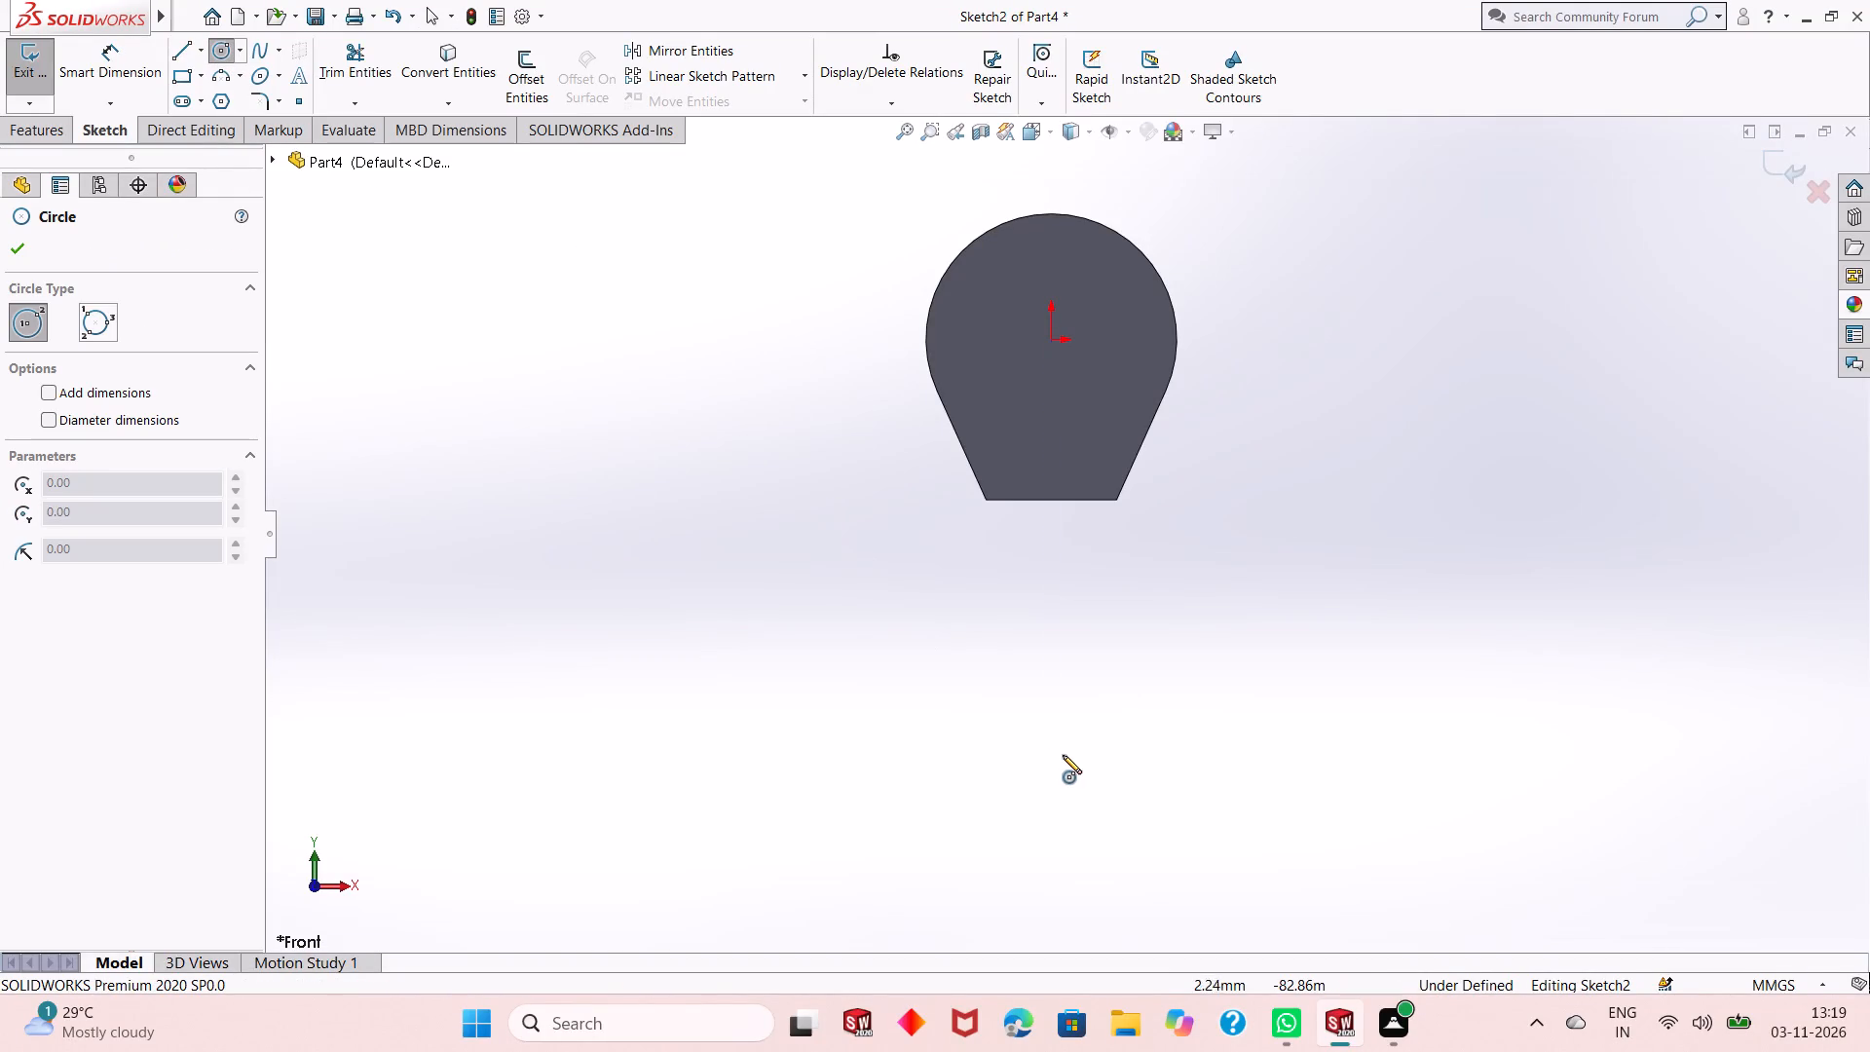
left_click(1048, 715)
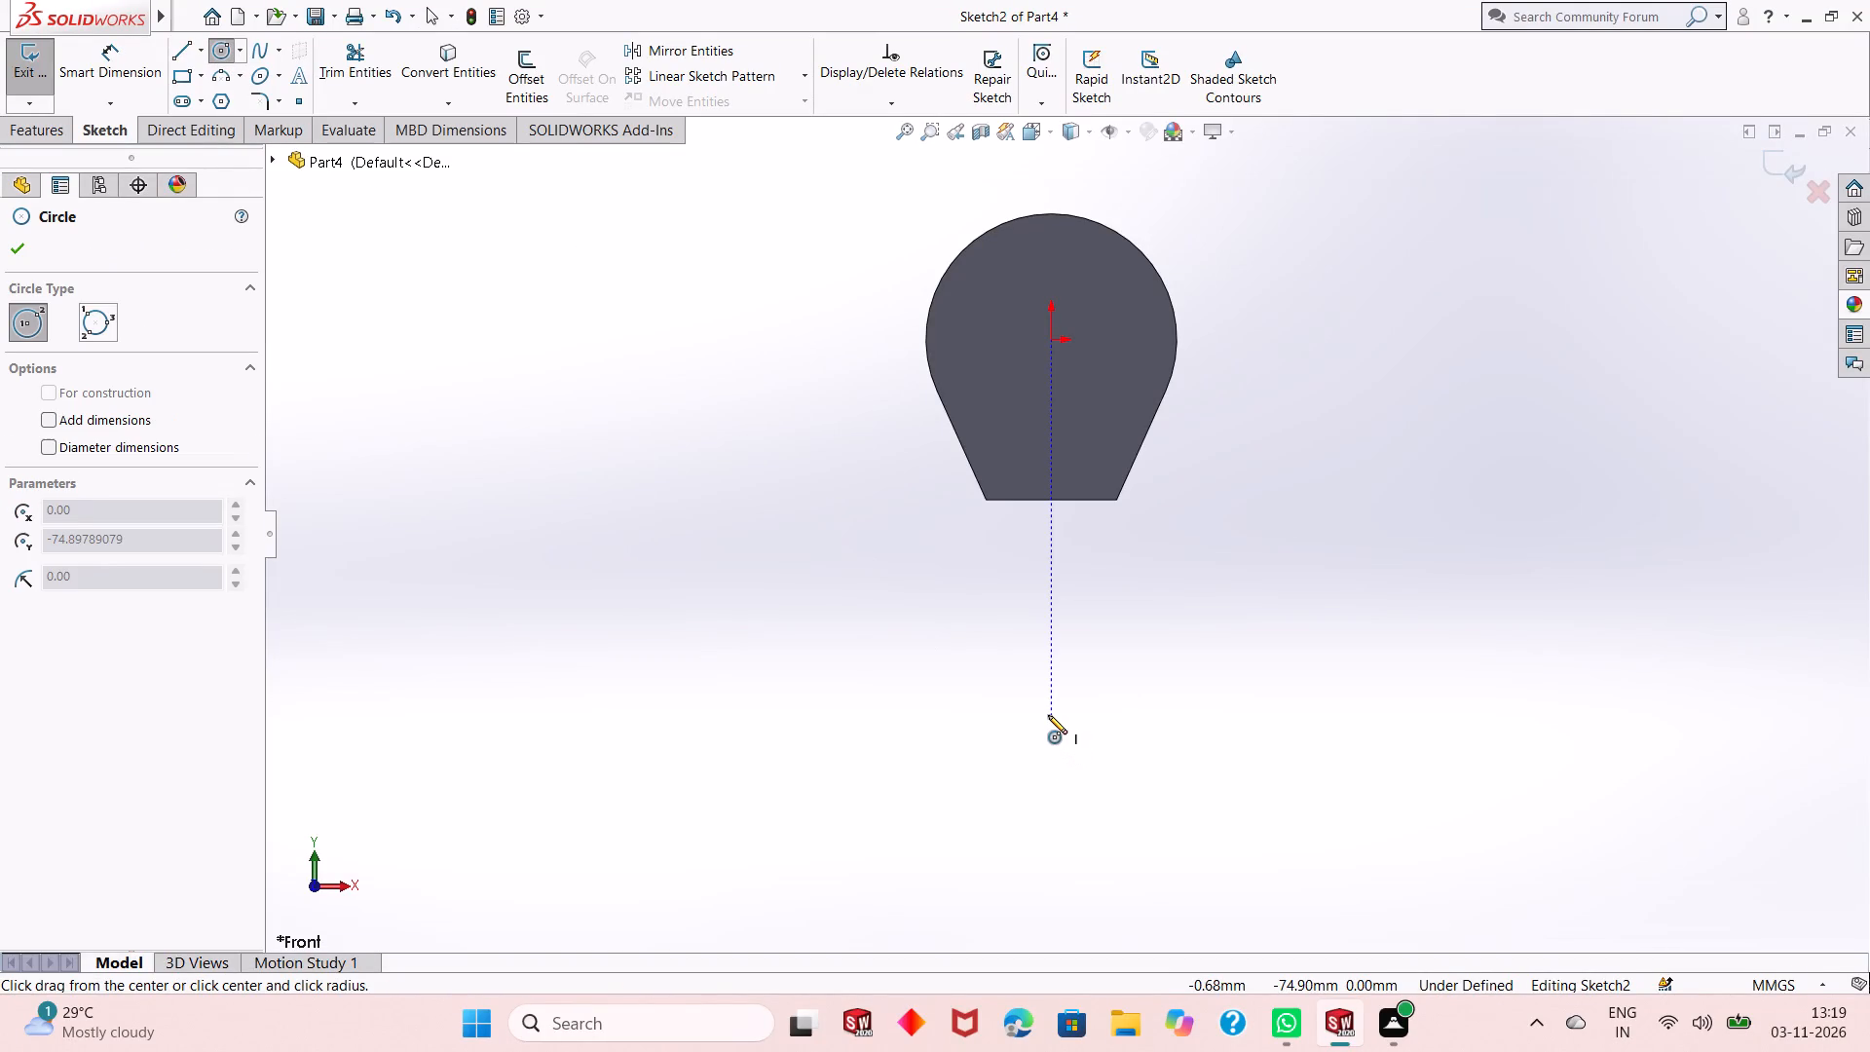
left_click(1078, 830)
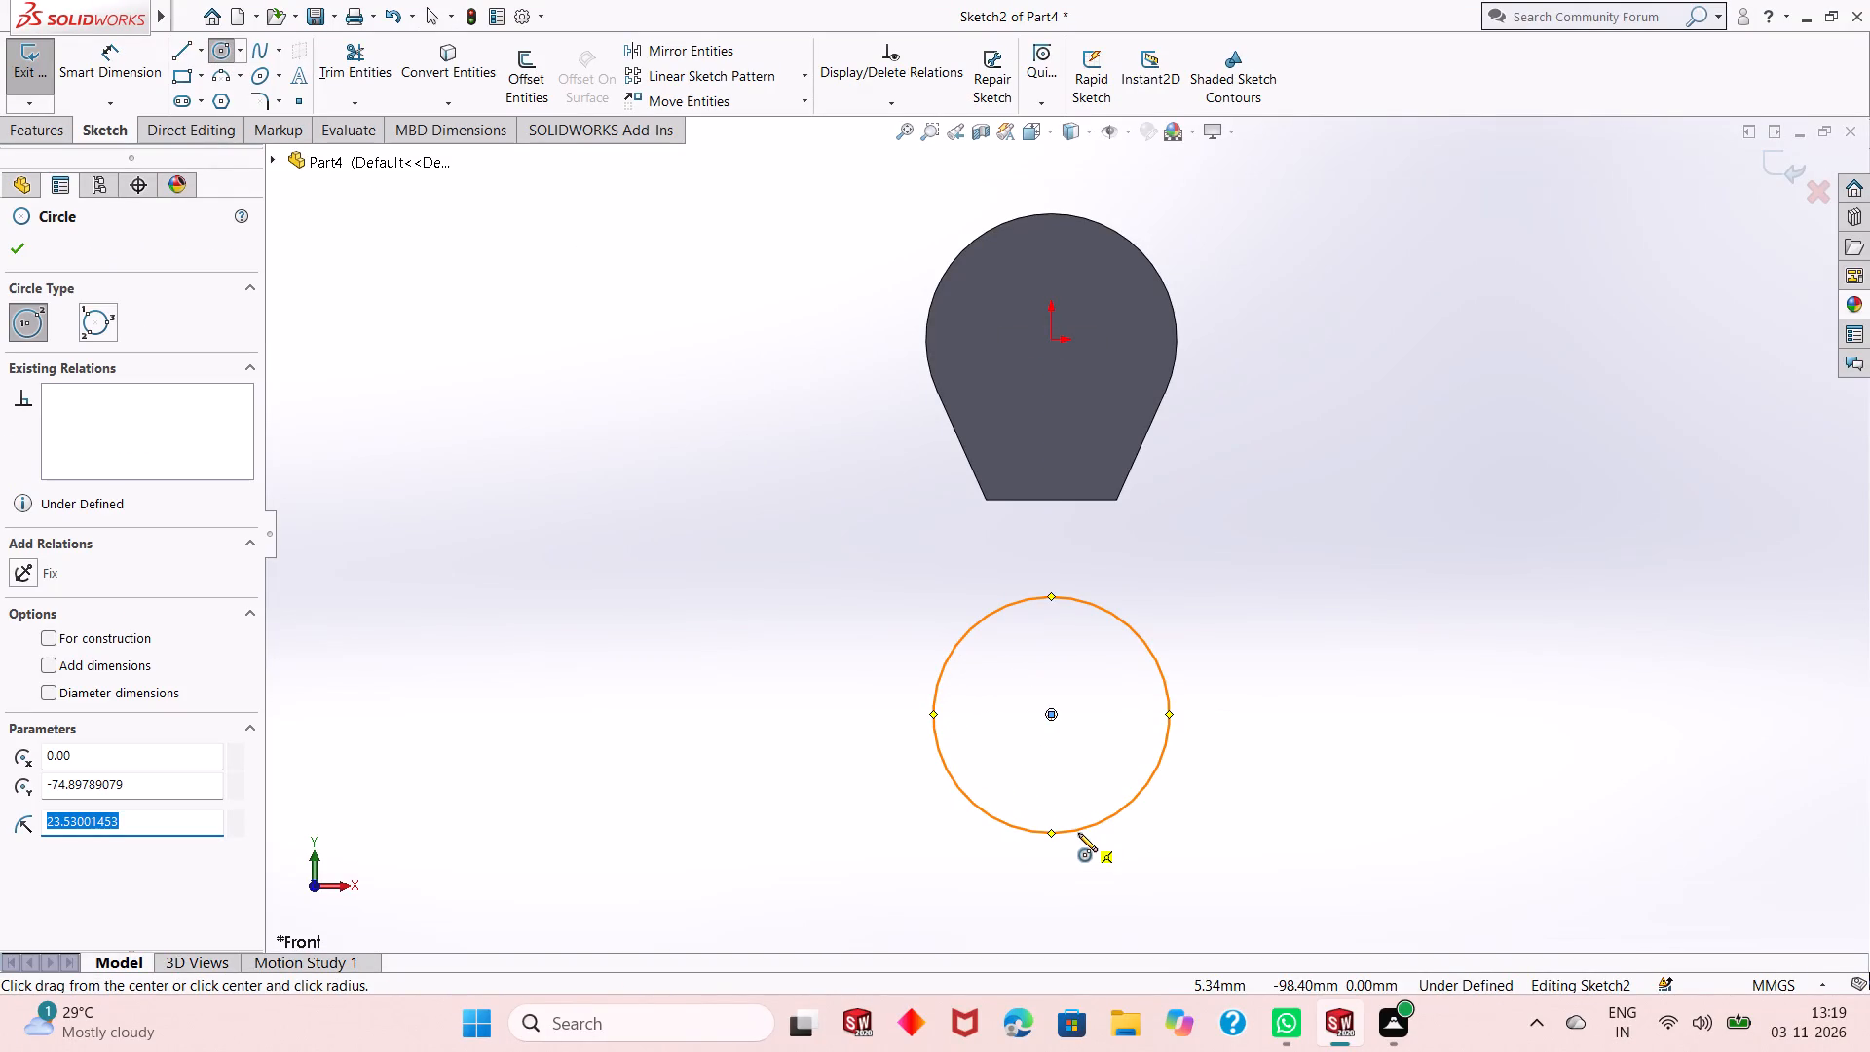
right_click(1331, 514)
left_click(1391, 539)
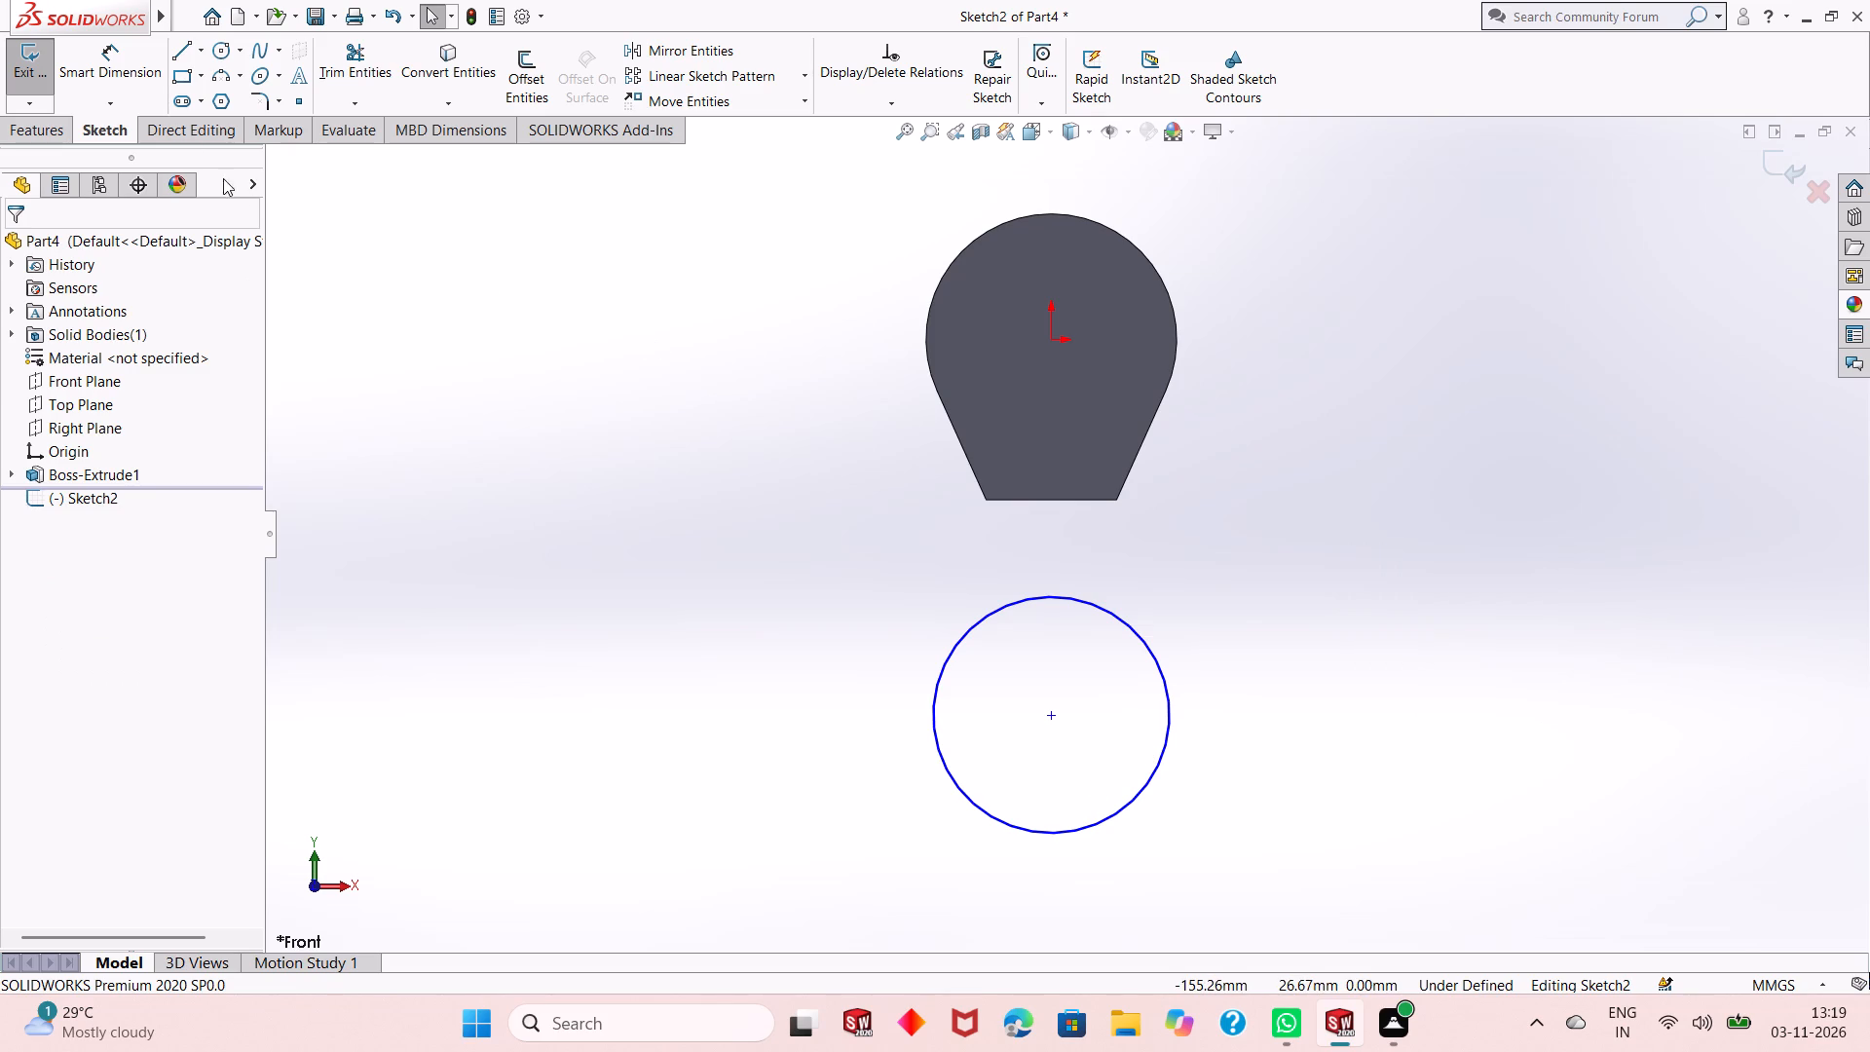
Dimension the circle's diameter at 65 mm.
left_click(147, 59)
left_click(984, 811)
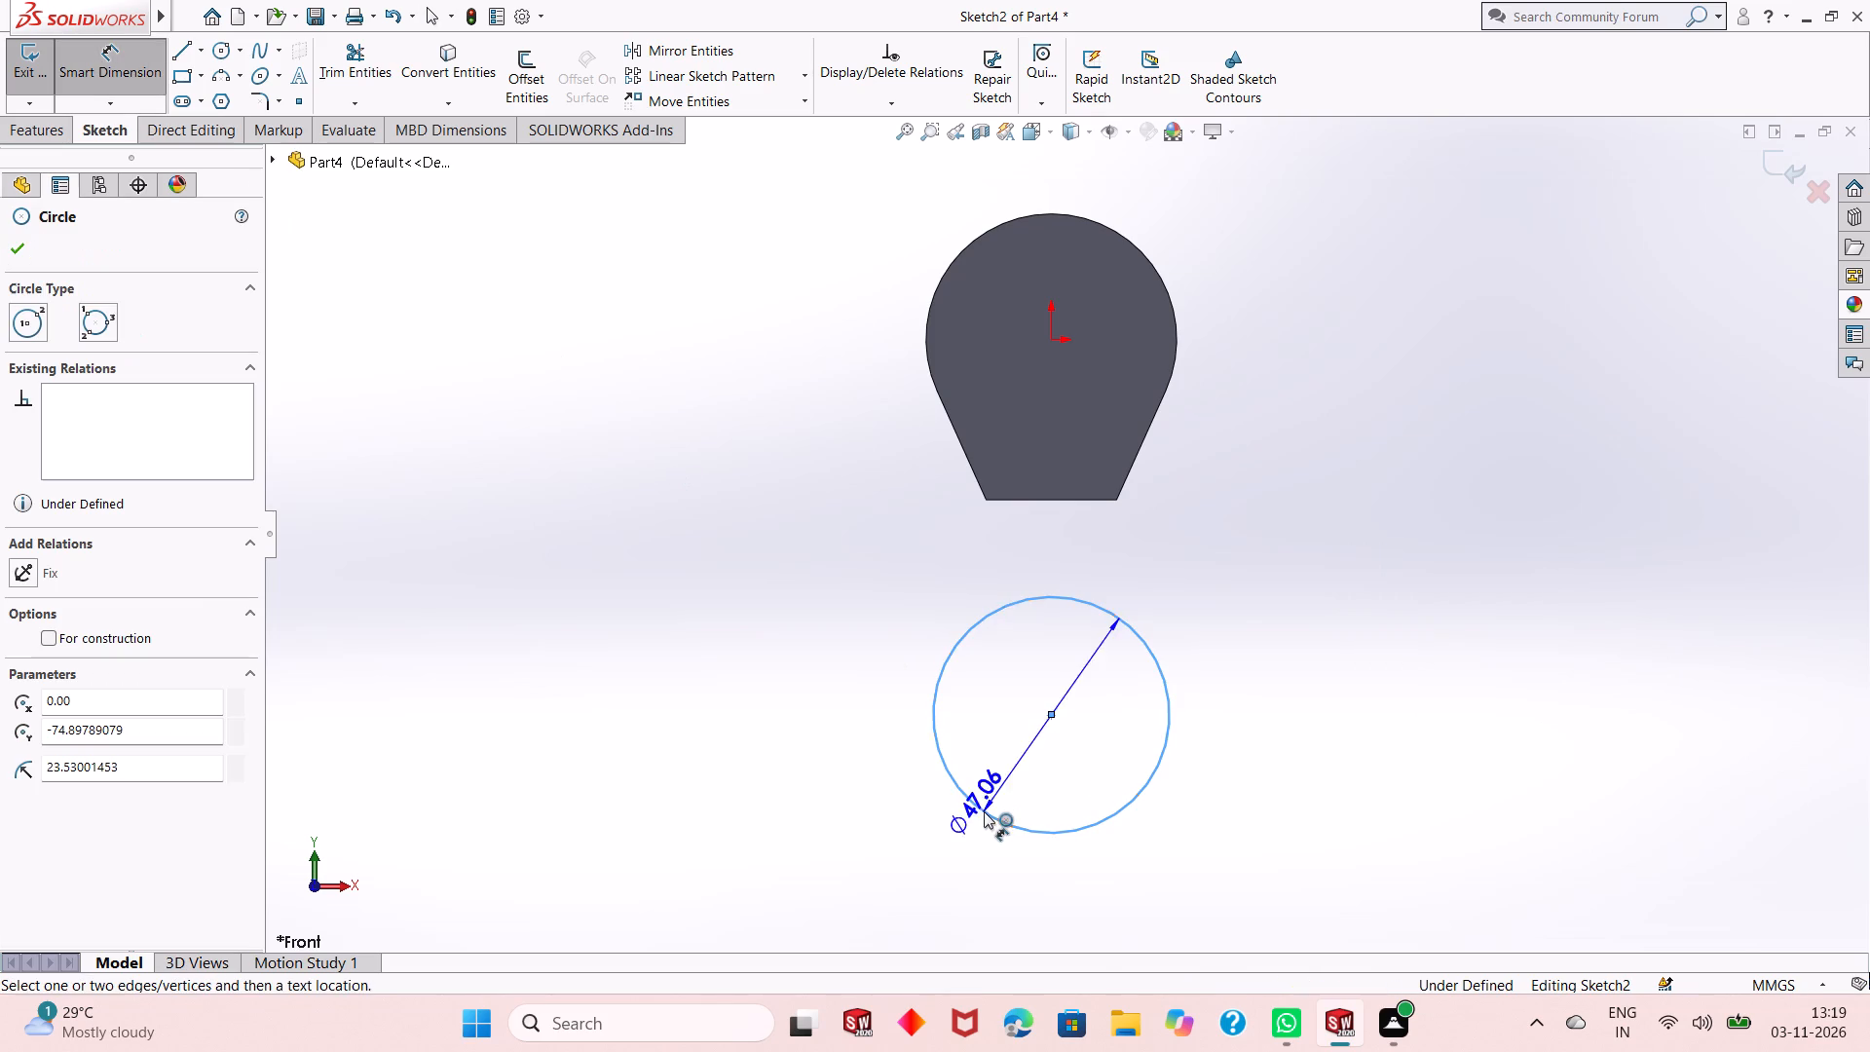
left_click(878, 852)
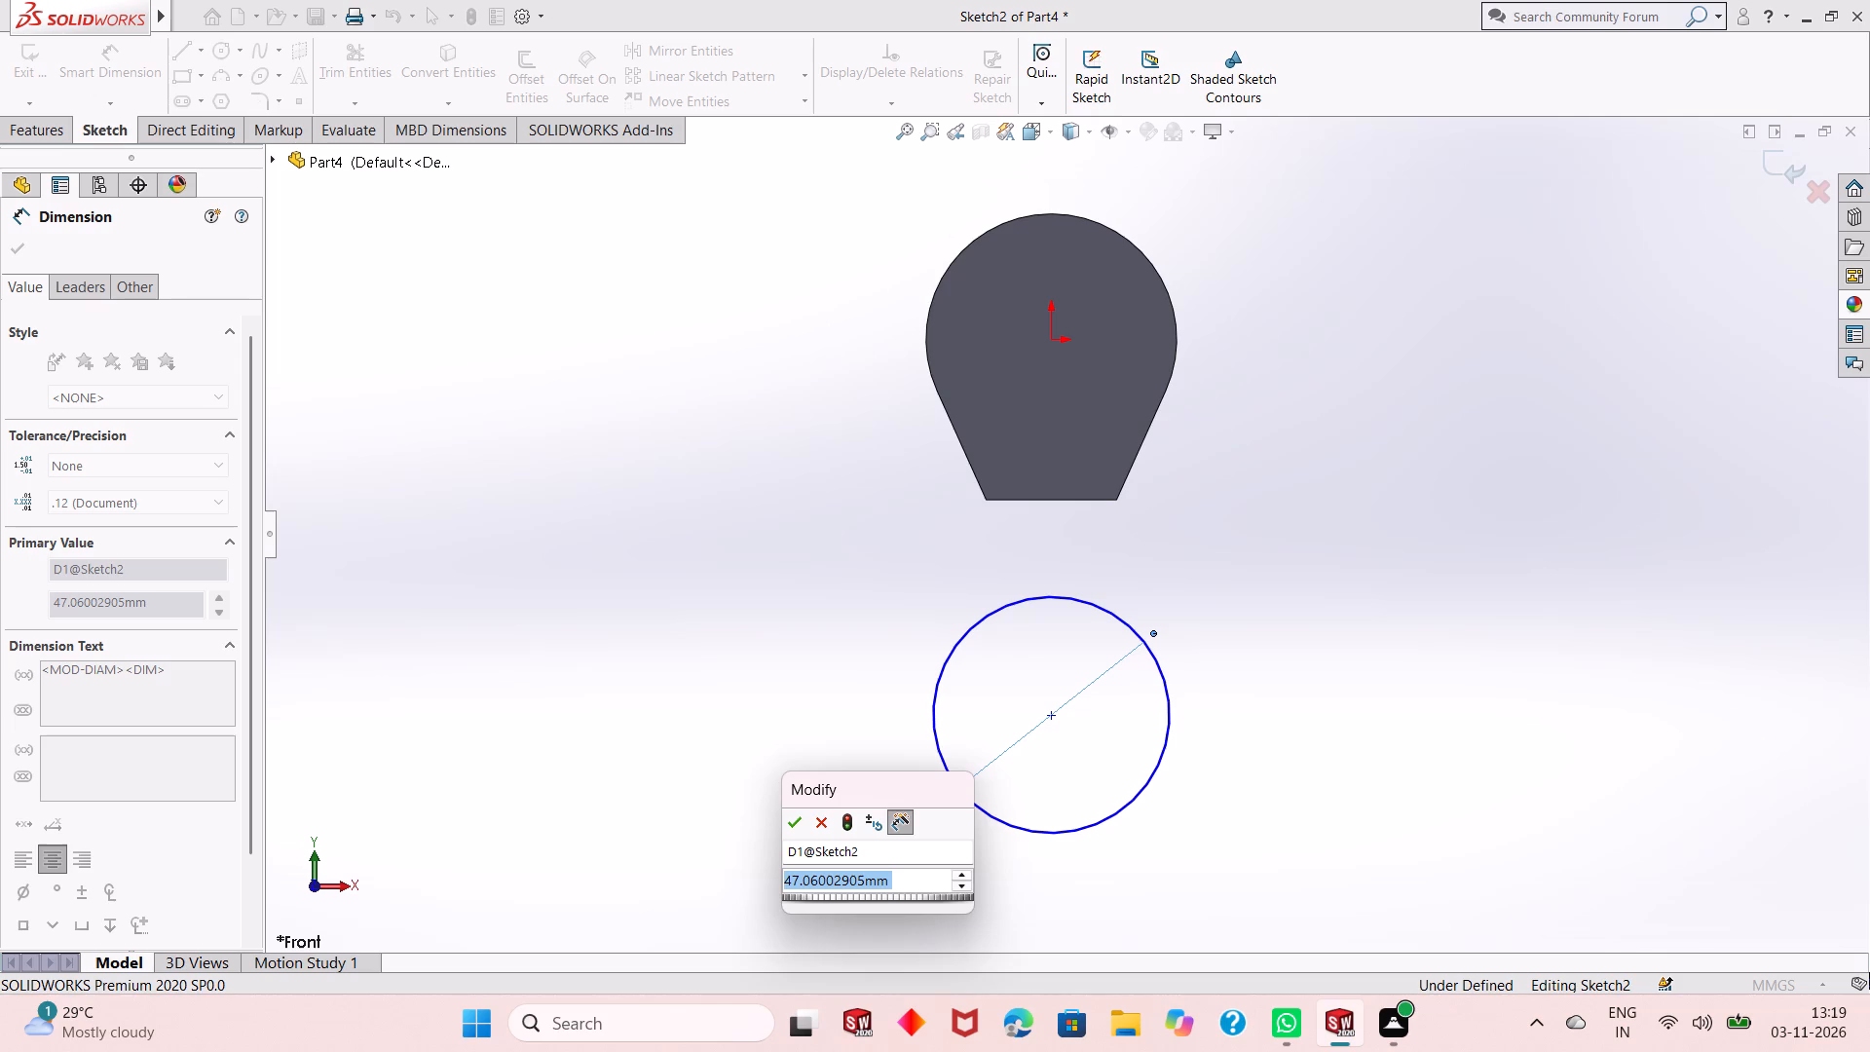
key("6")
key("5")
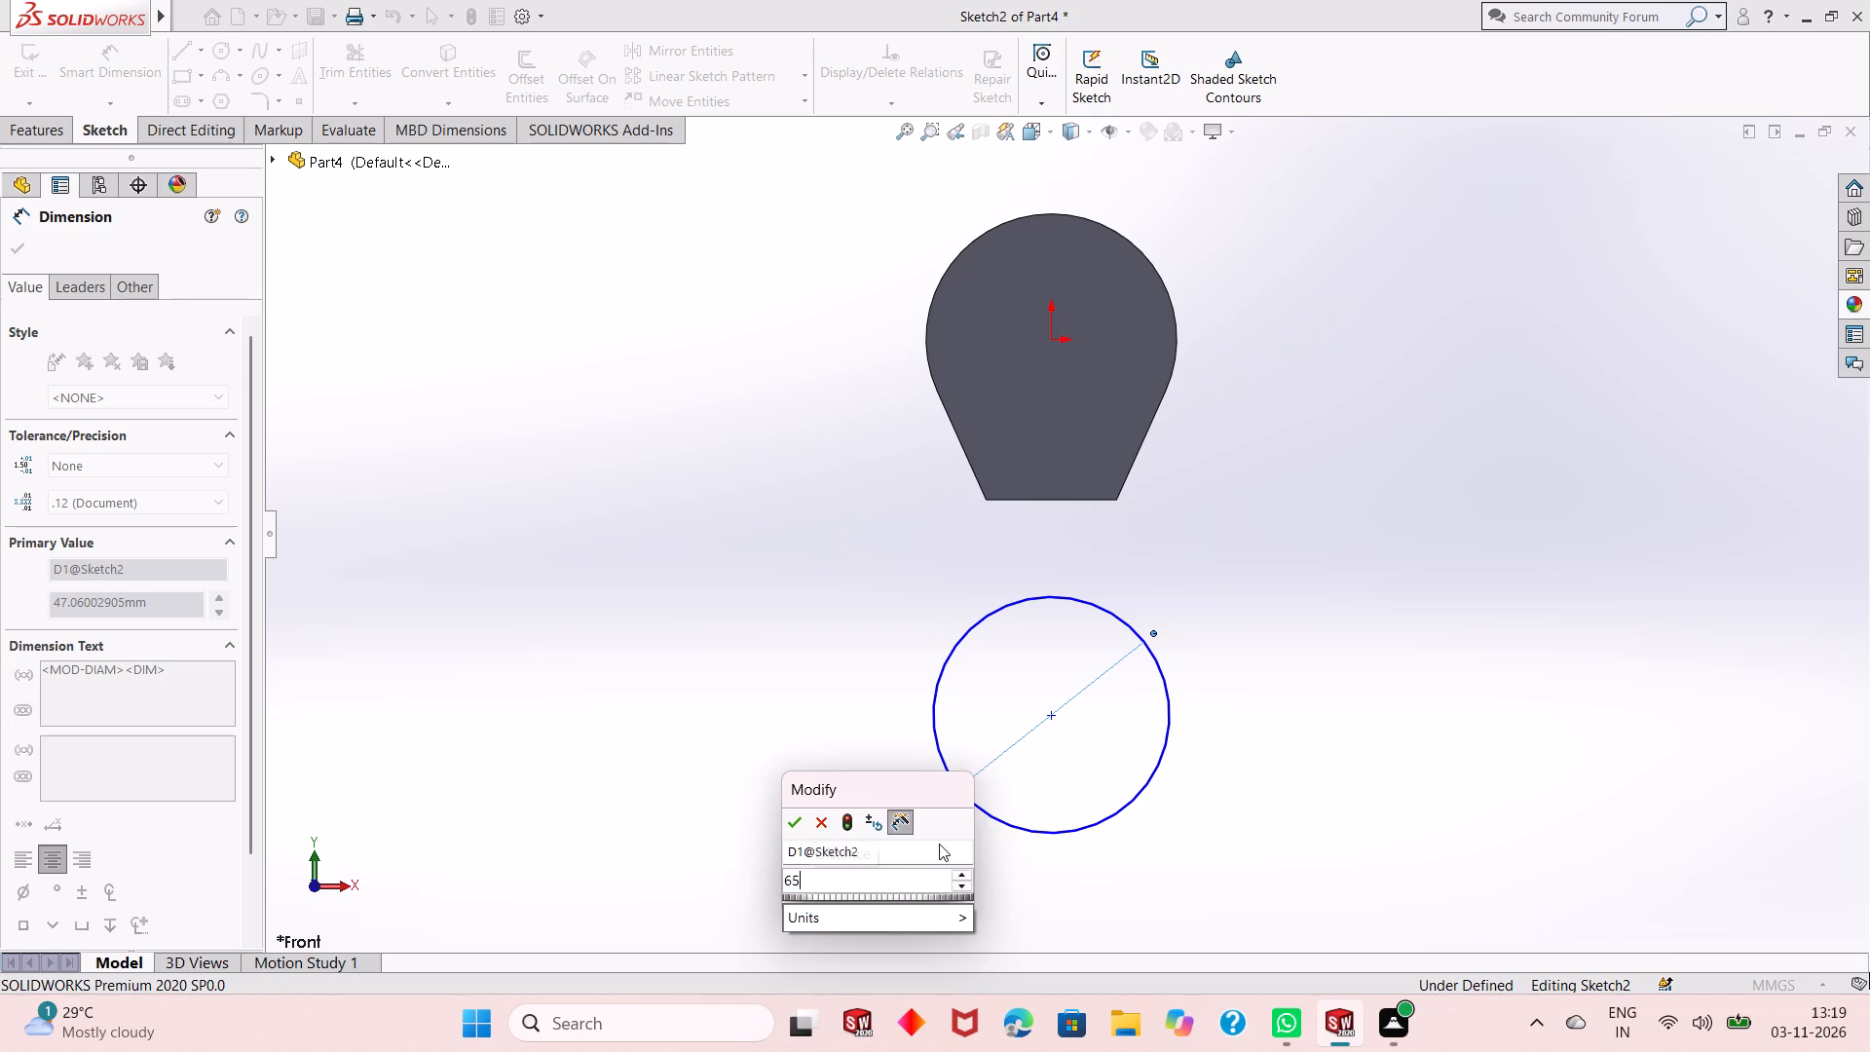
key("Return")
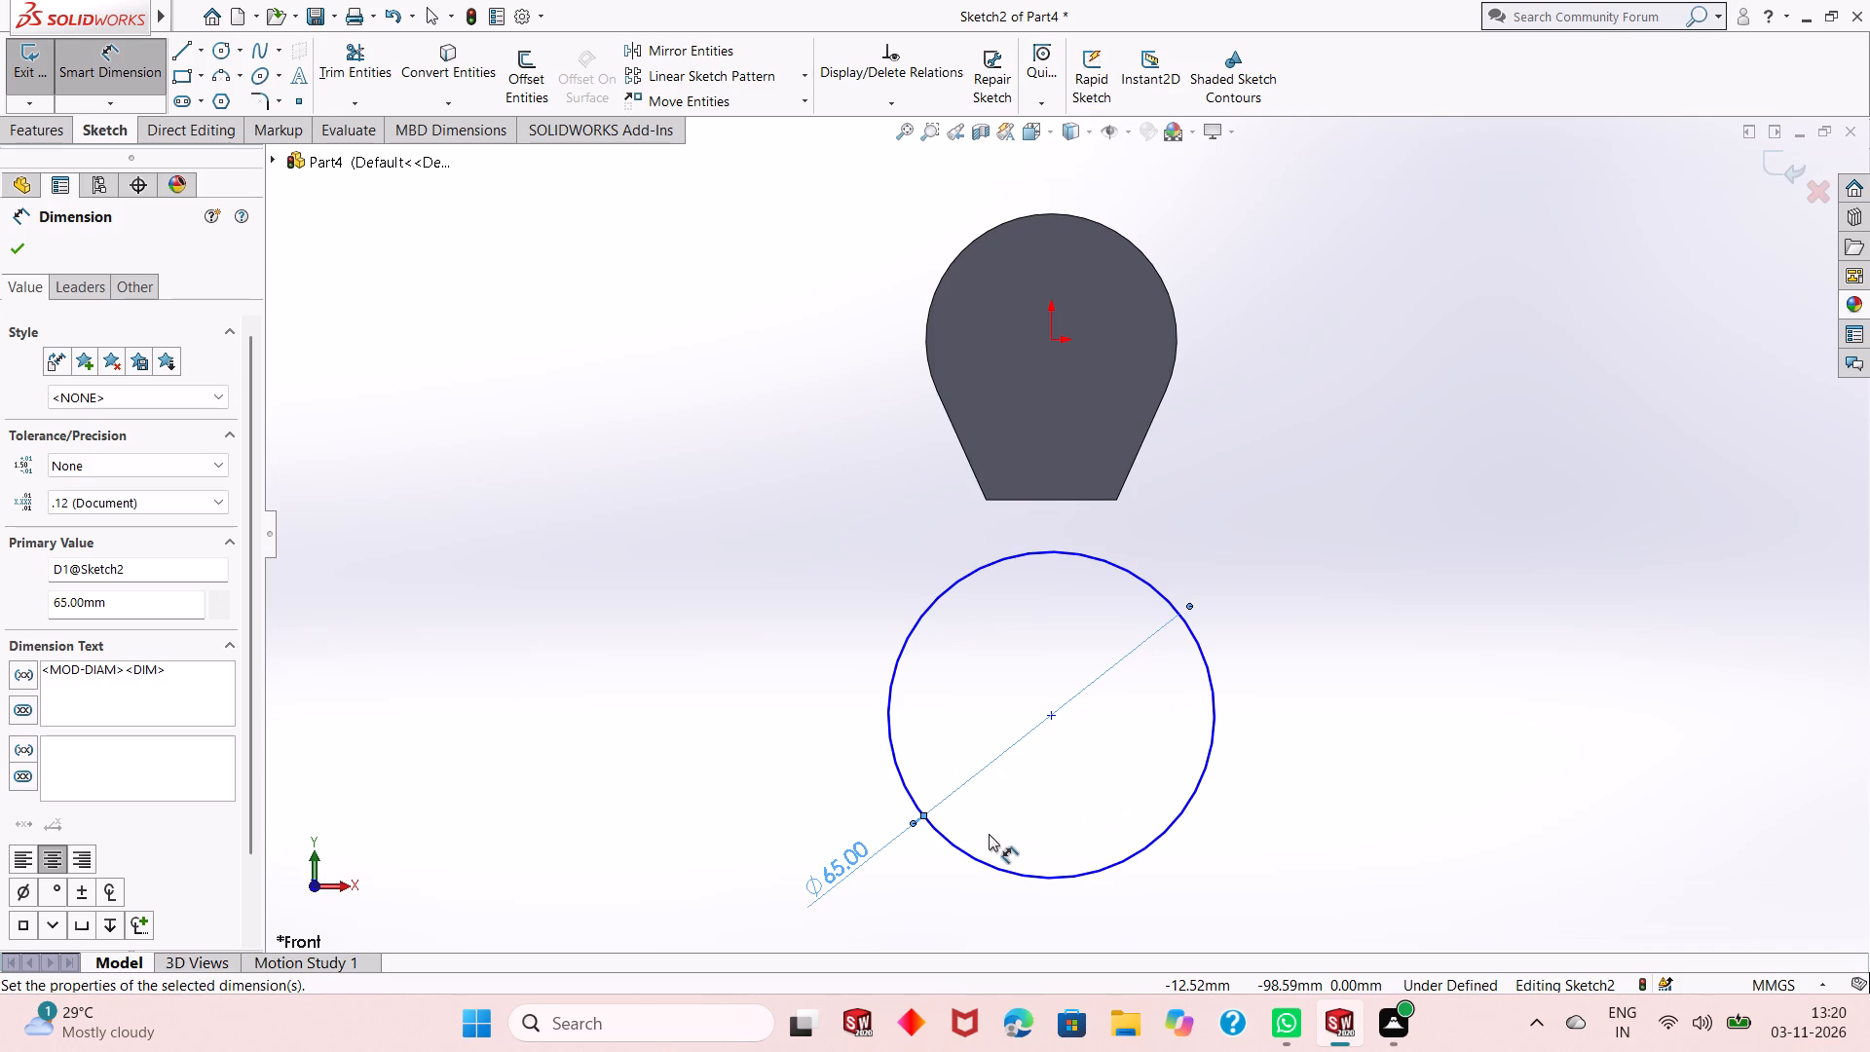
Dimension the vertical distance from the origin to the circle's centre as 166-69, giving 97 mm.
left_click(1046, 717)
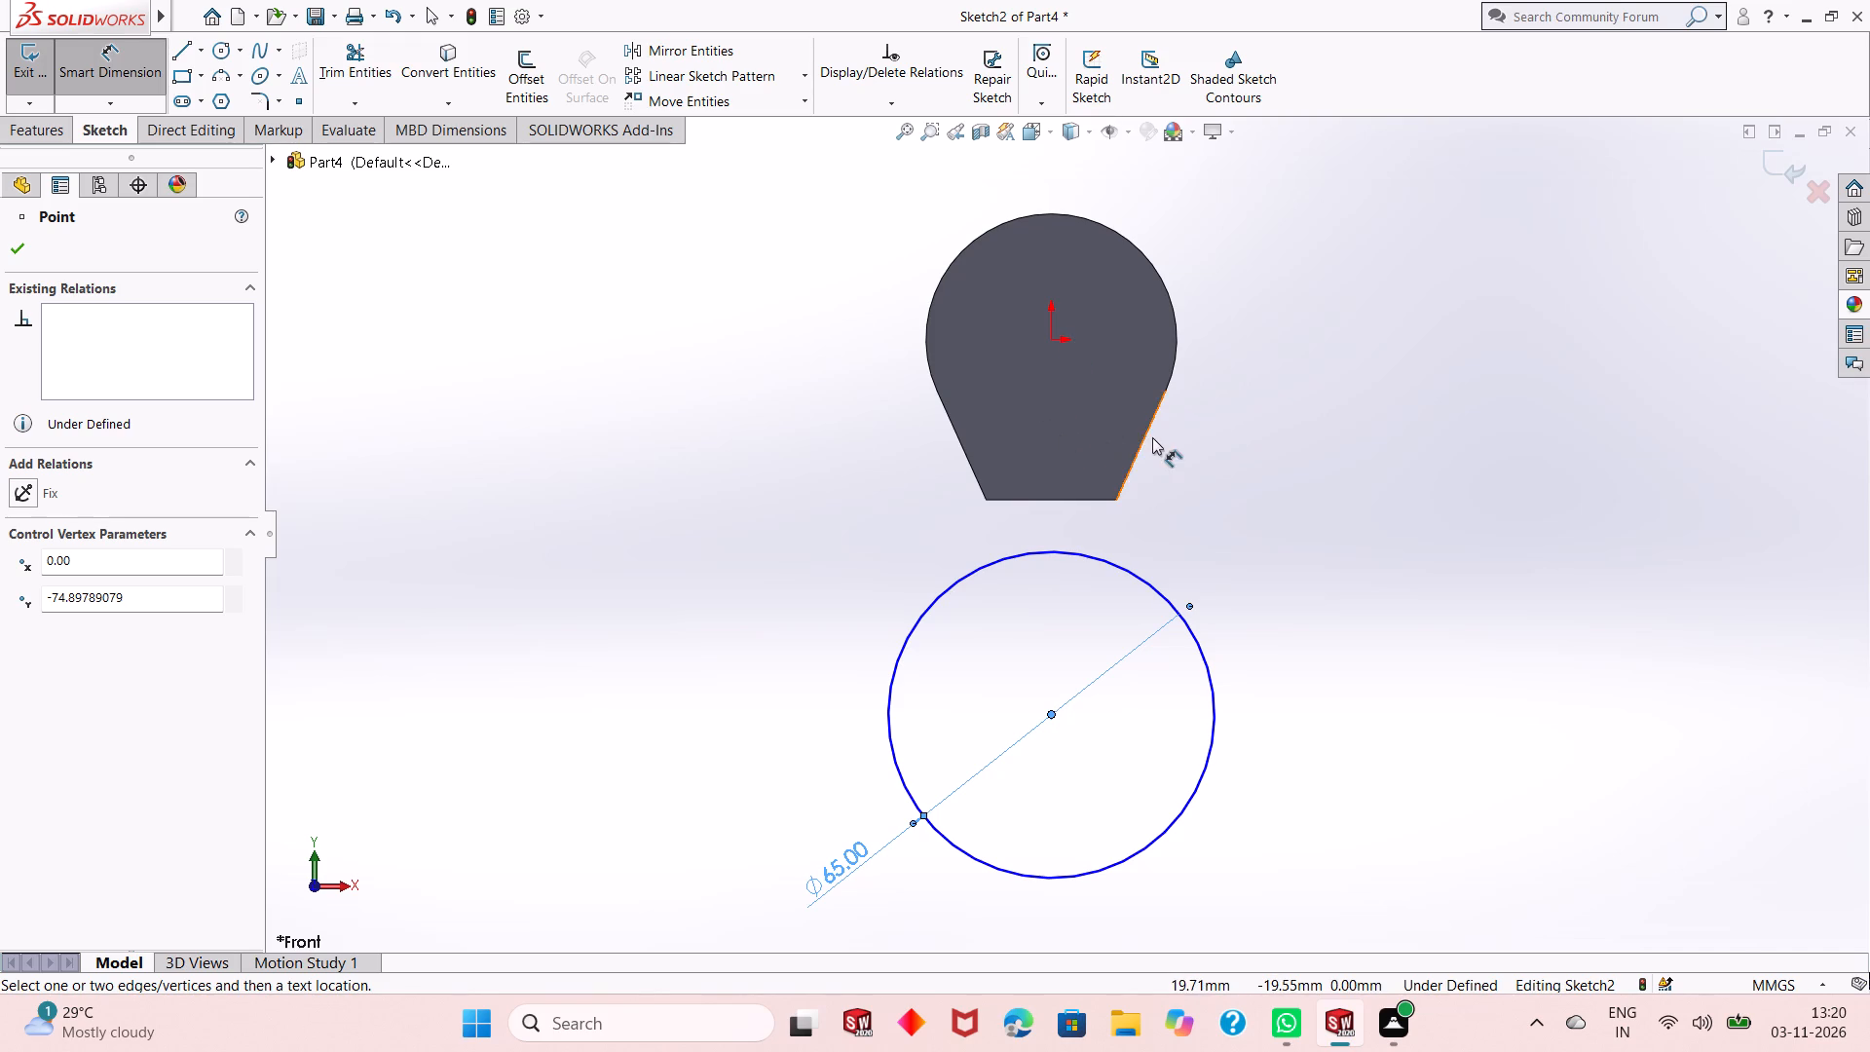
left_click(1052, 343)
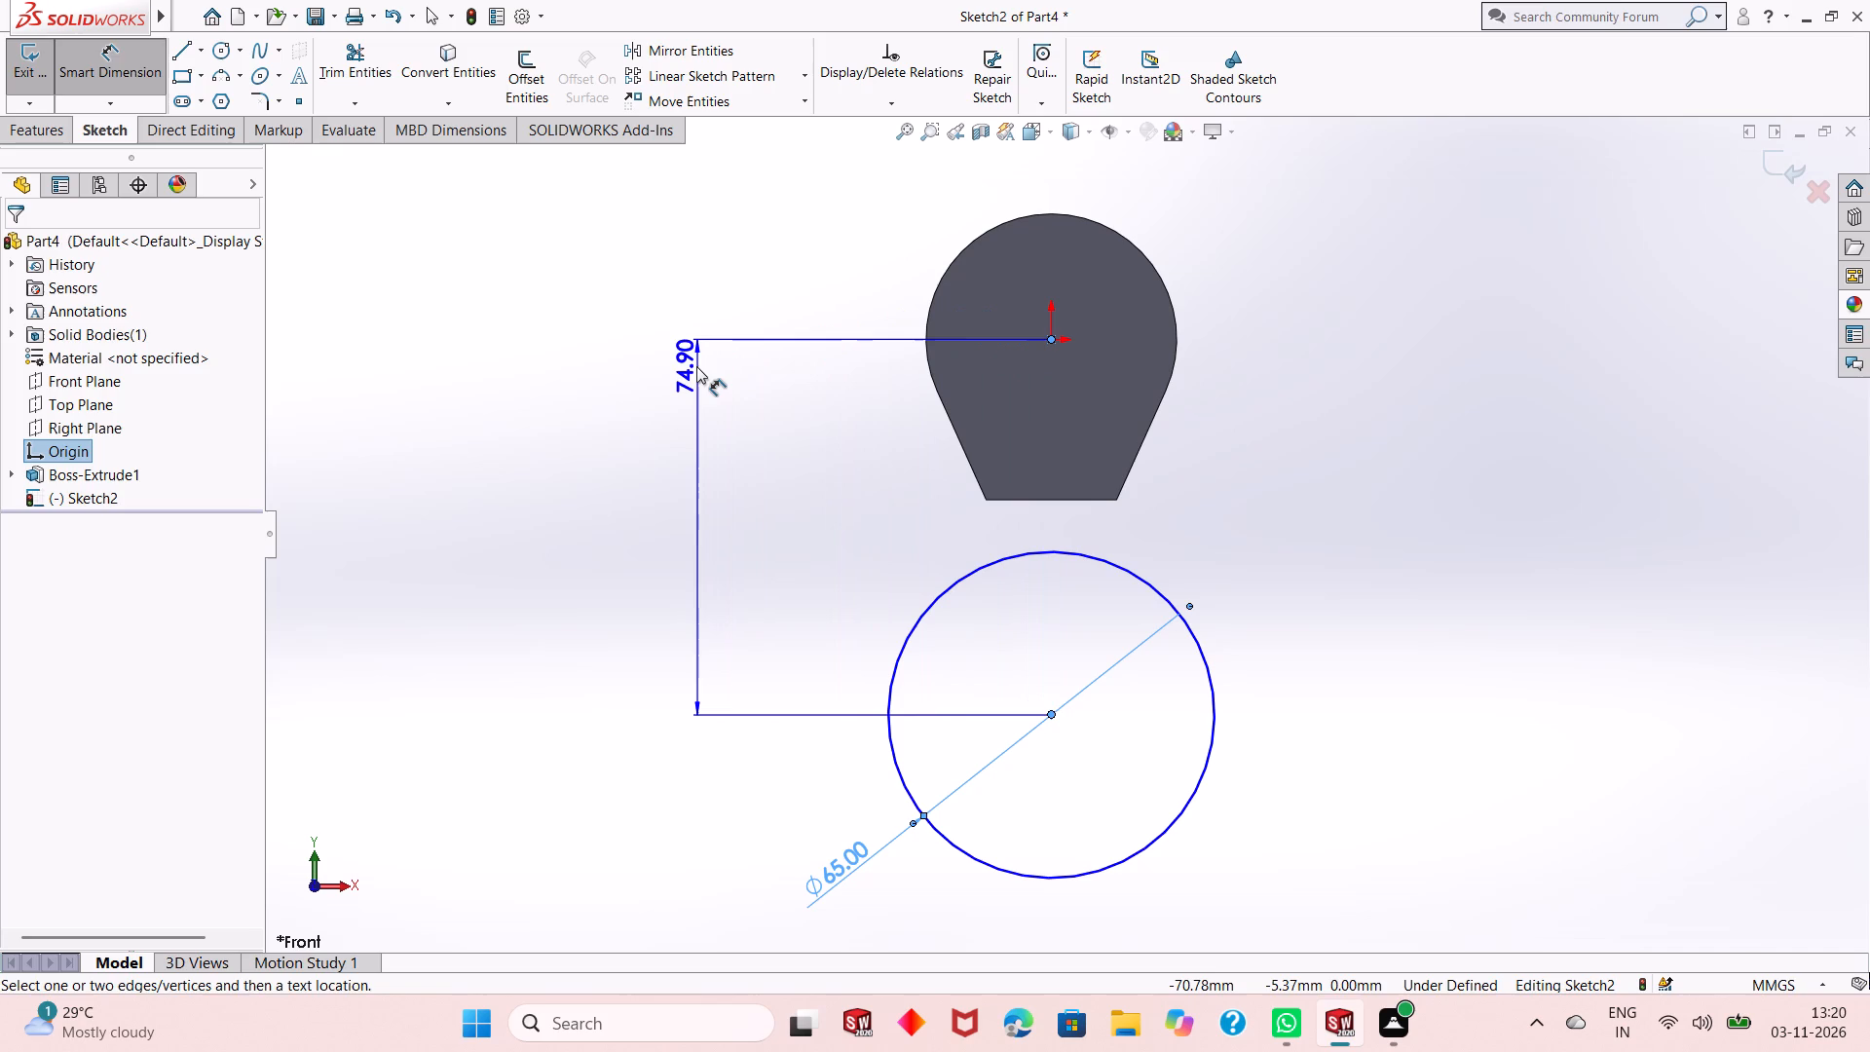
left_click(696, 366)
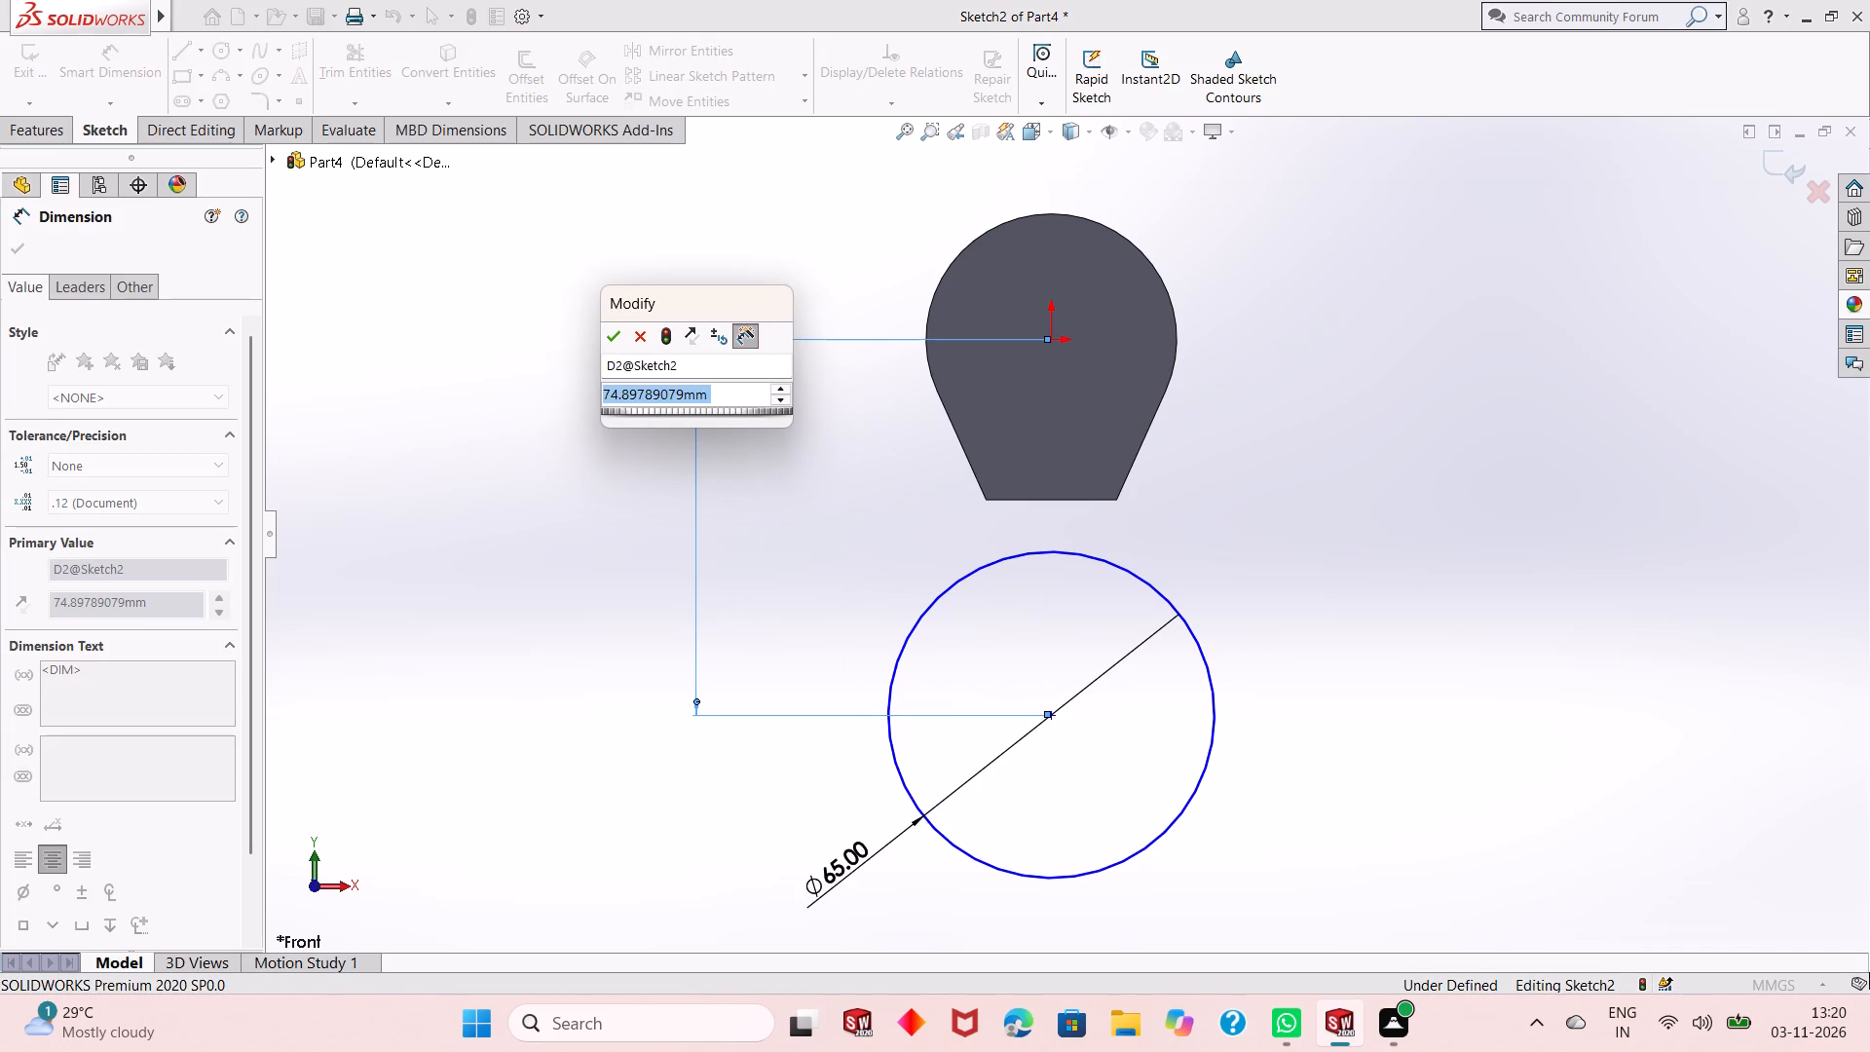
key("1")
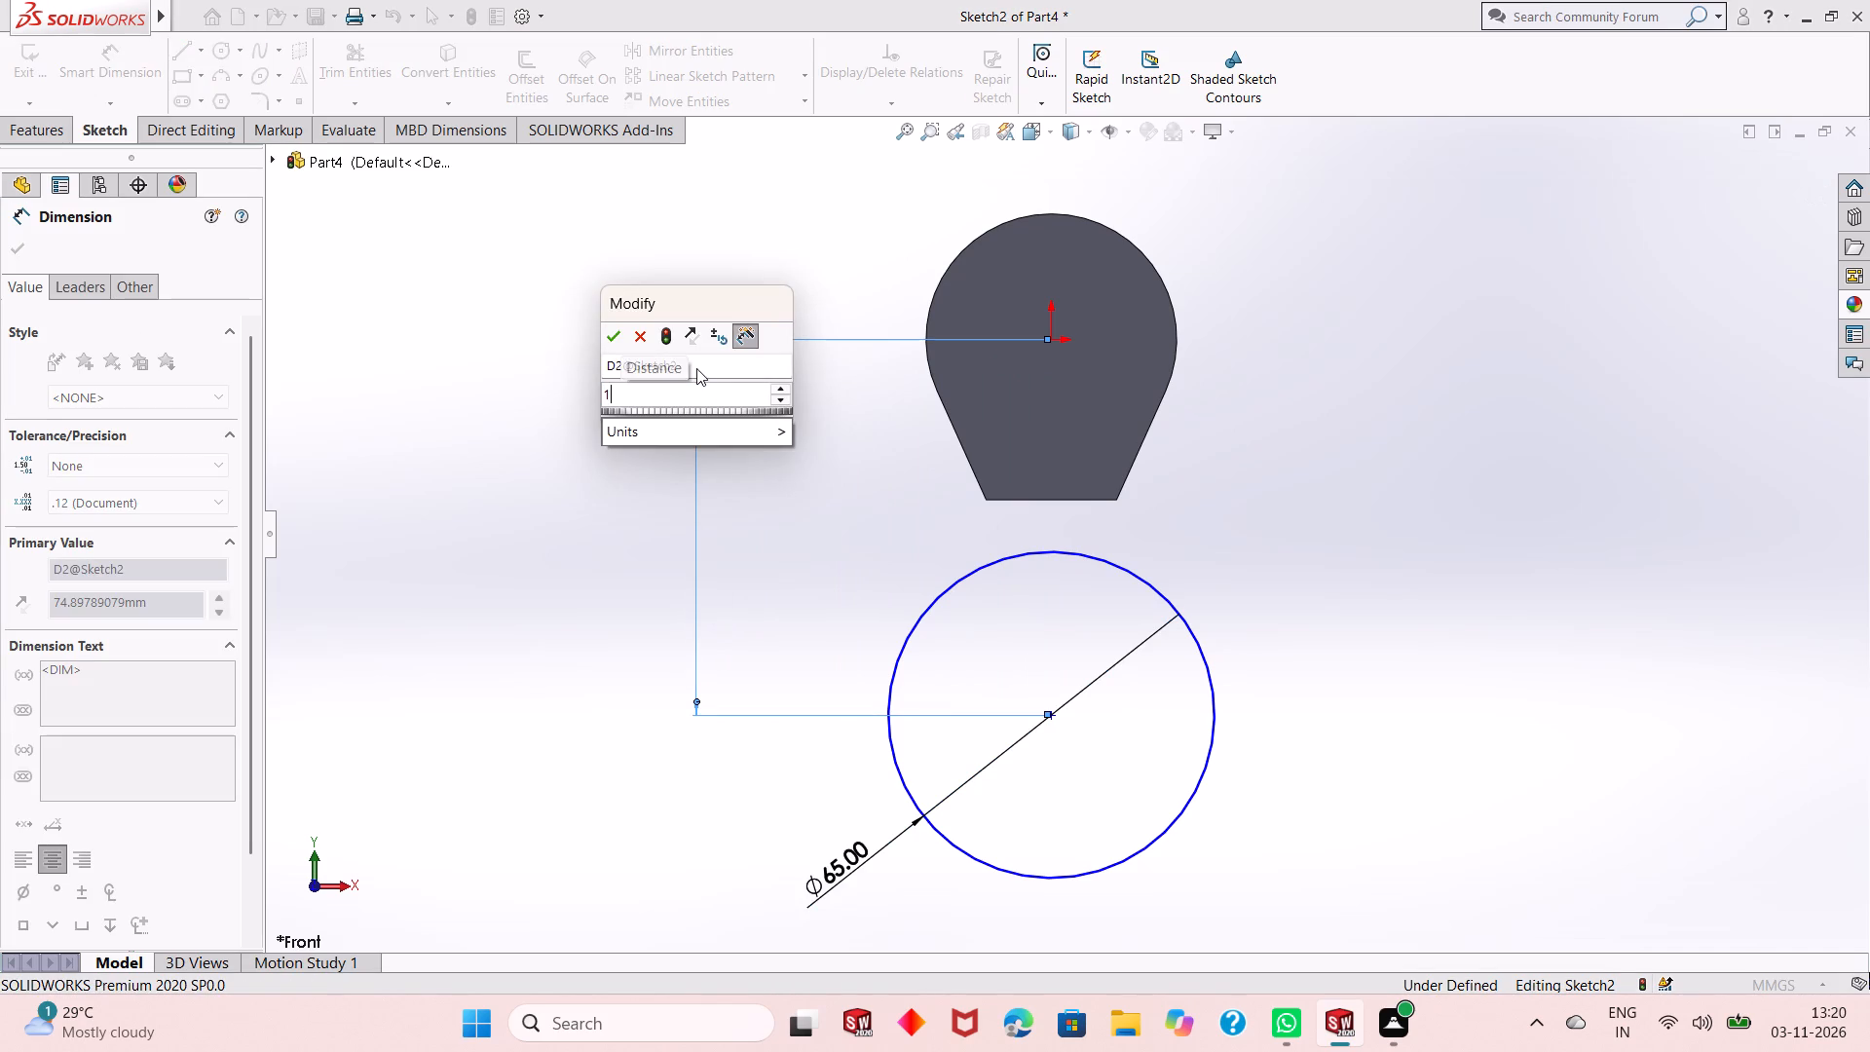
type("66-")
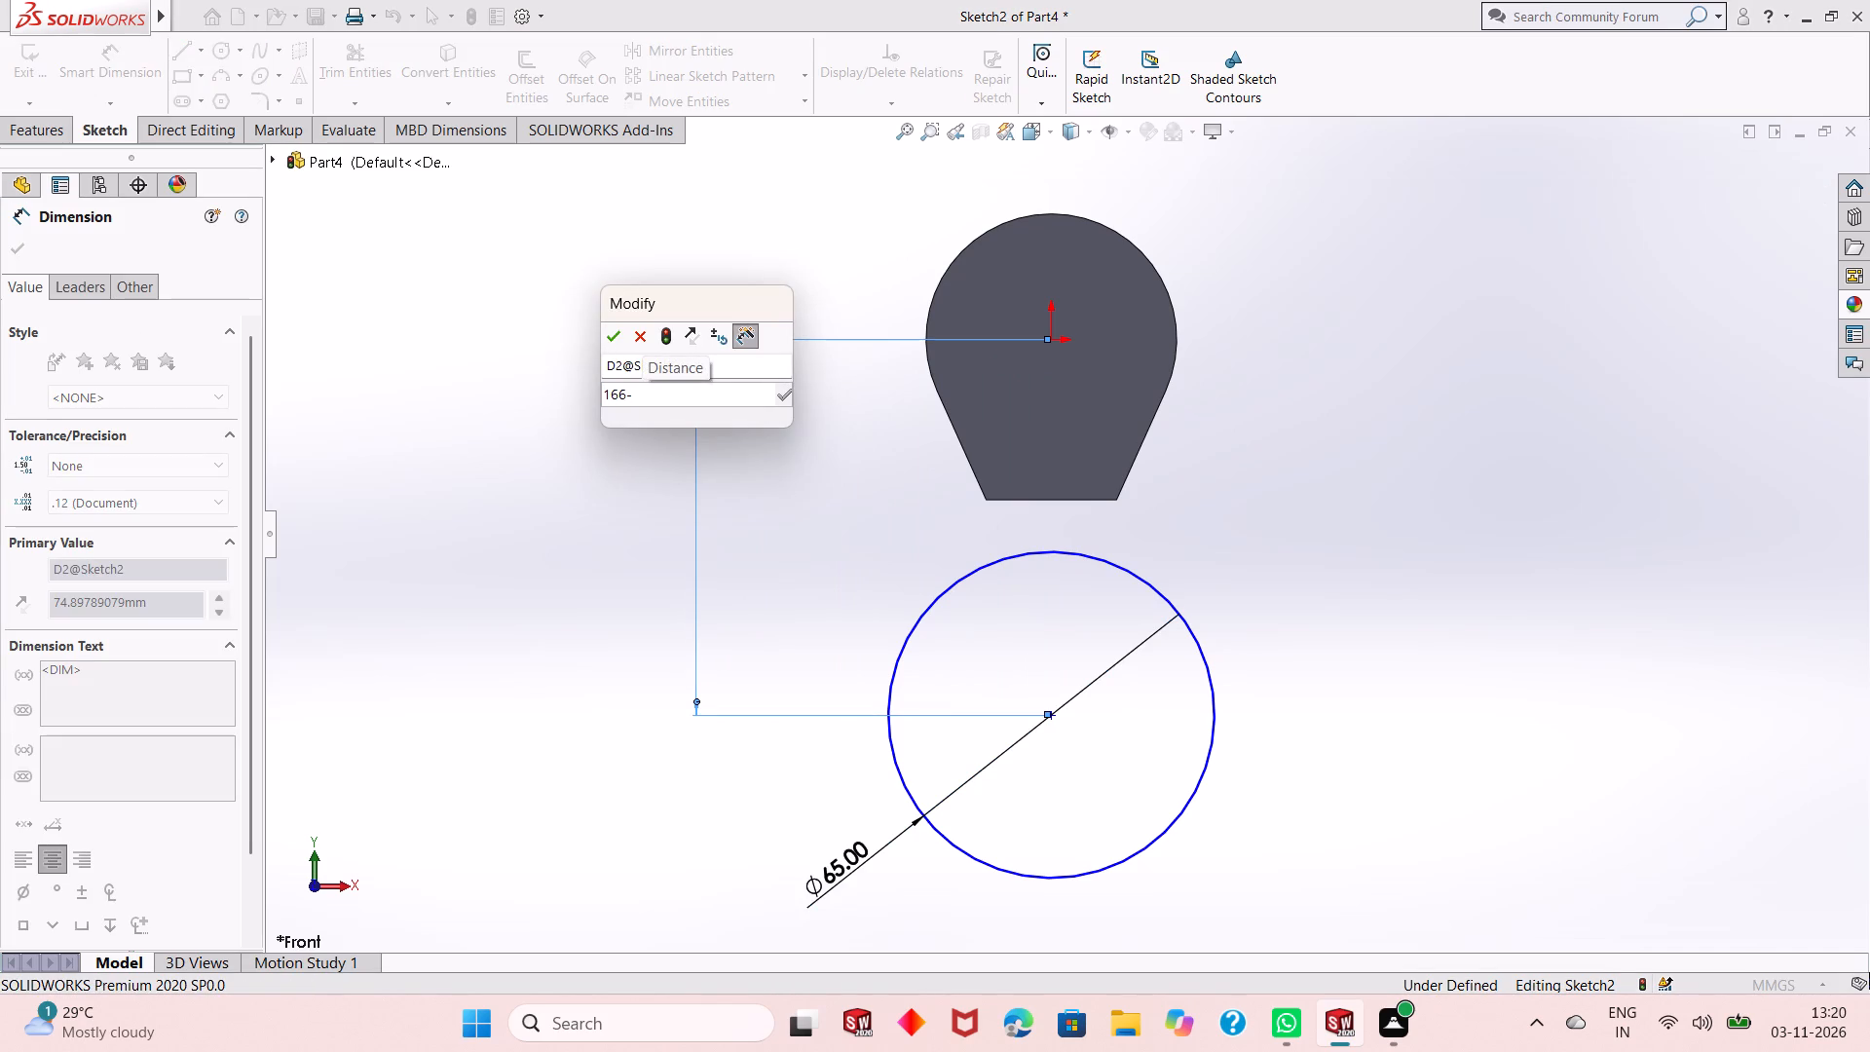
type("69")
key("Return")
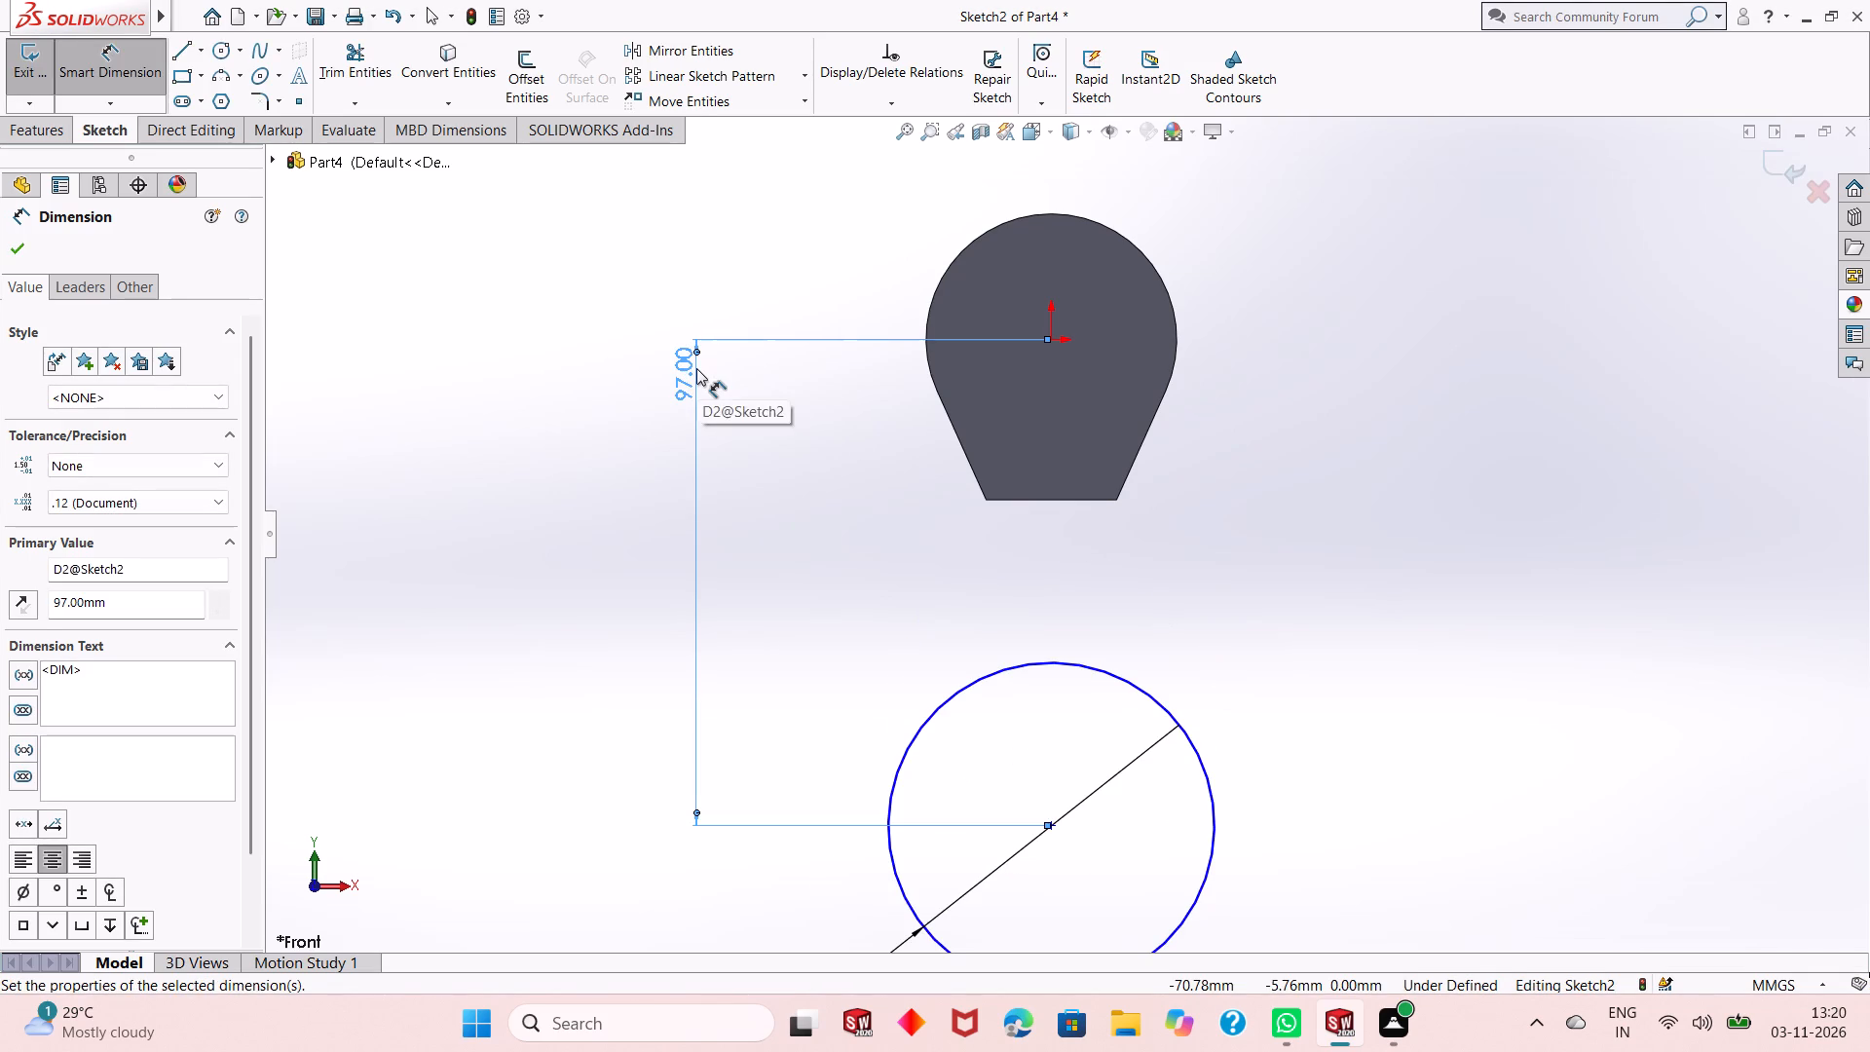
scroll(1125, 597, "up", 1)
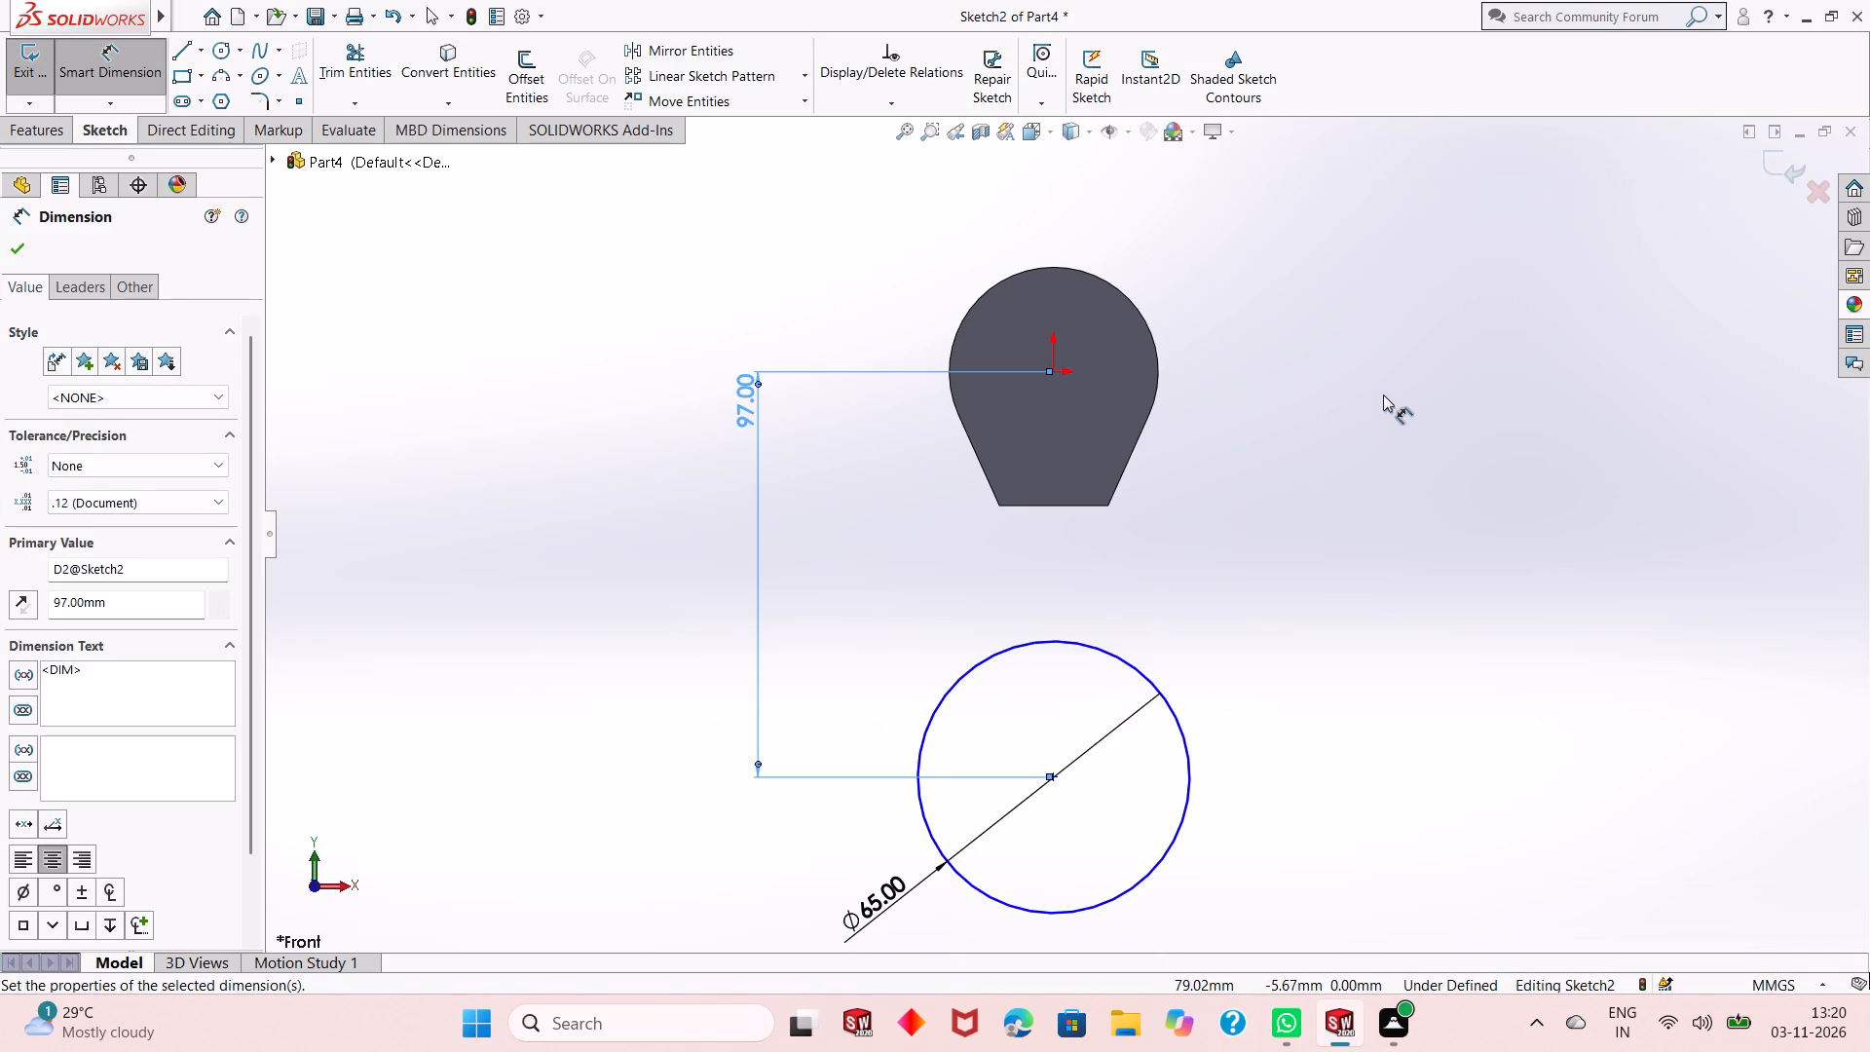
left_click(24, 250)
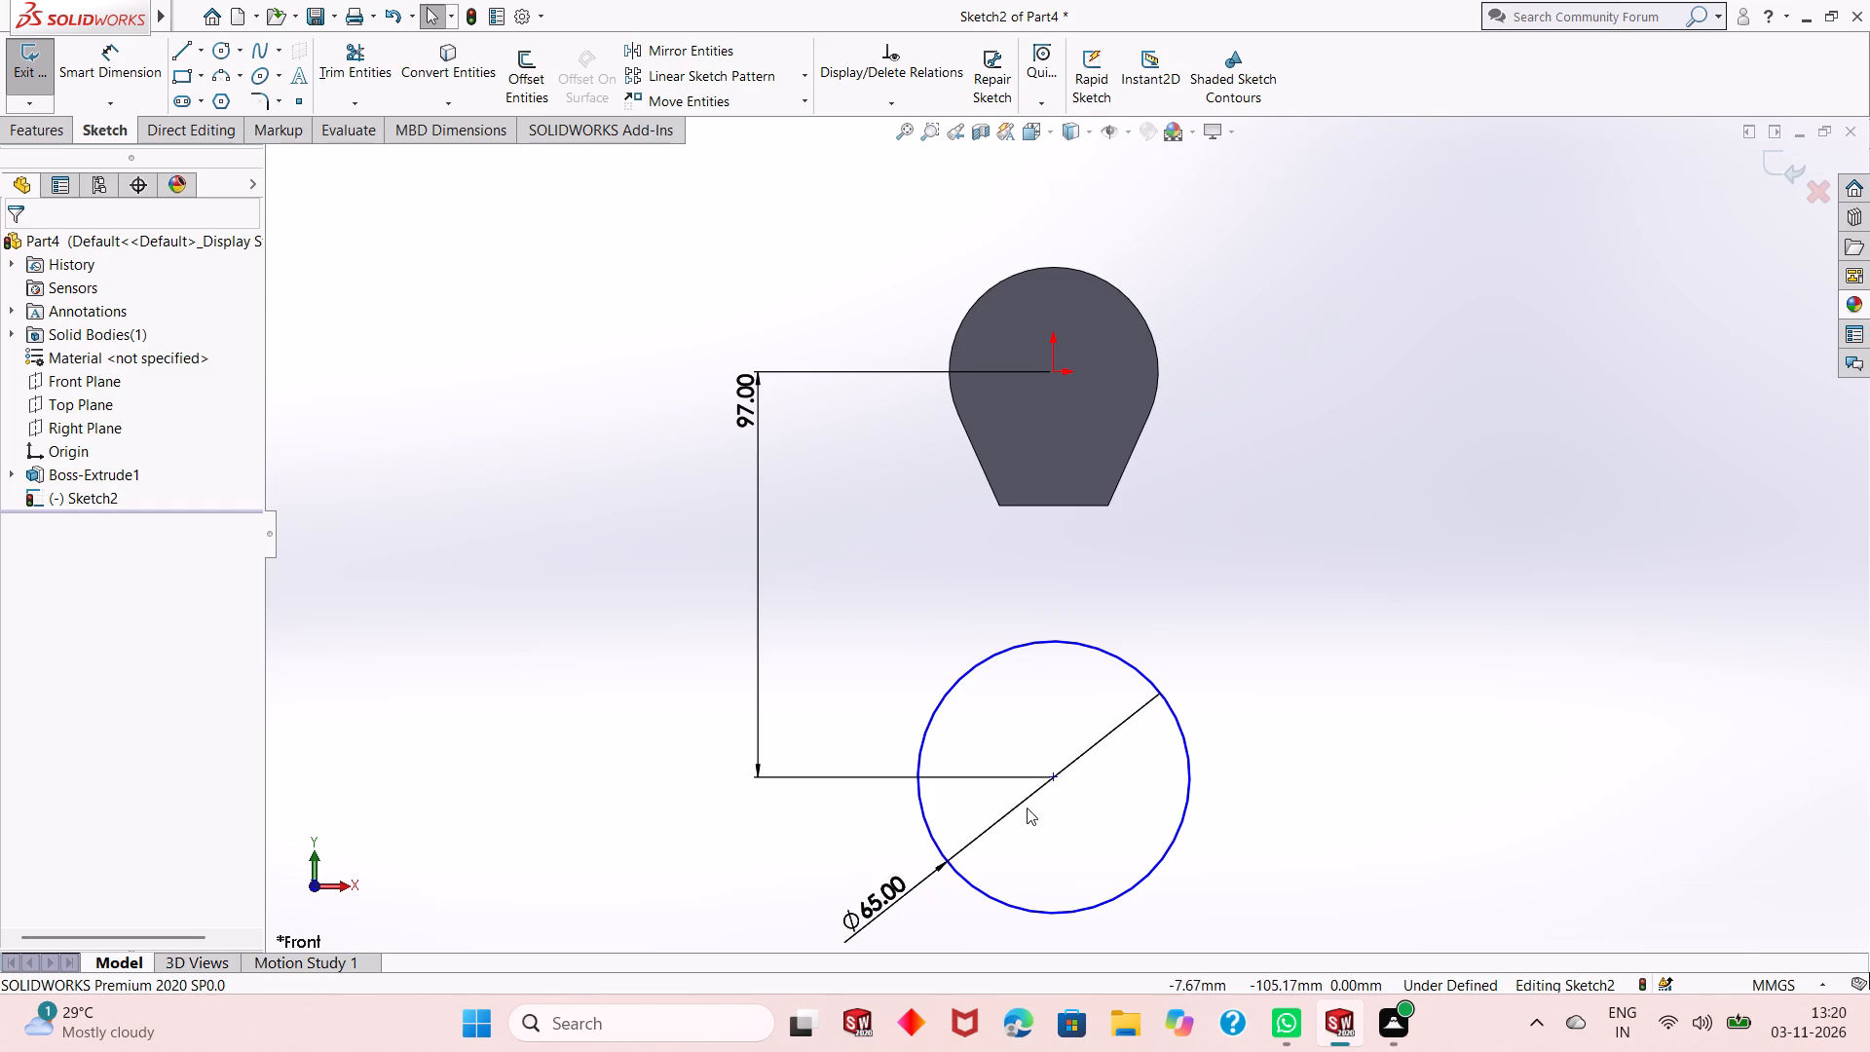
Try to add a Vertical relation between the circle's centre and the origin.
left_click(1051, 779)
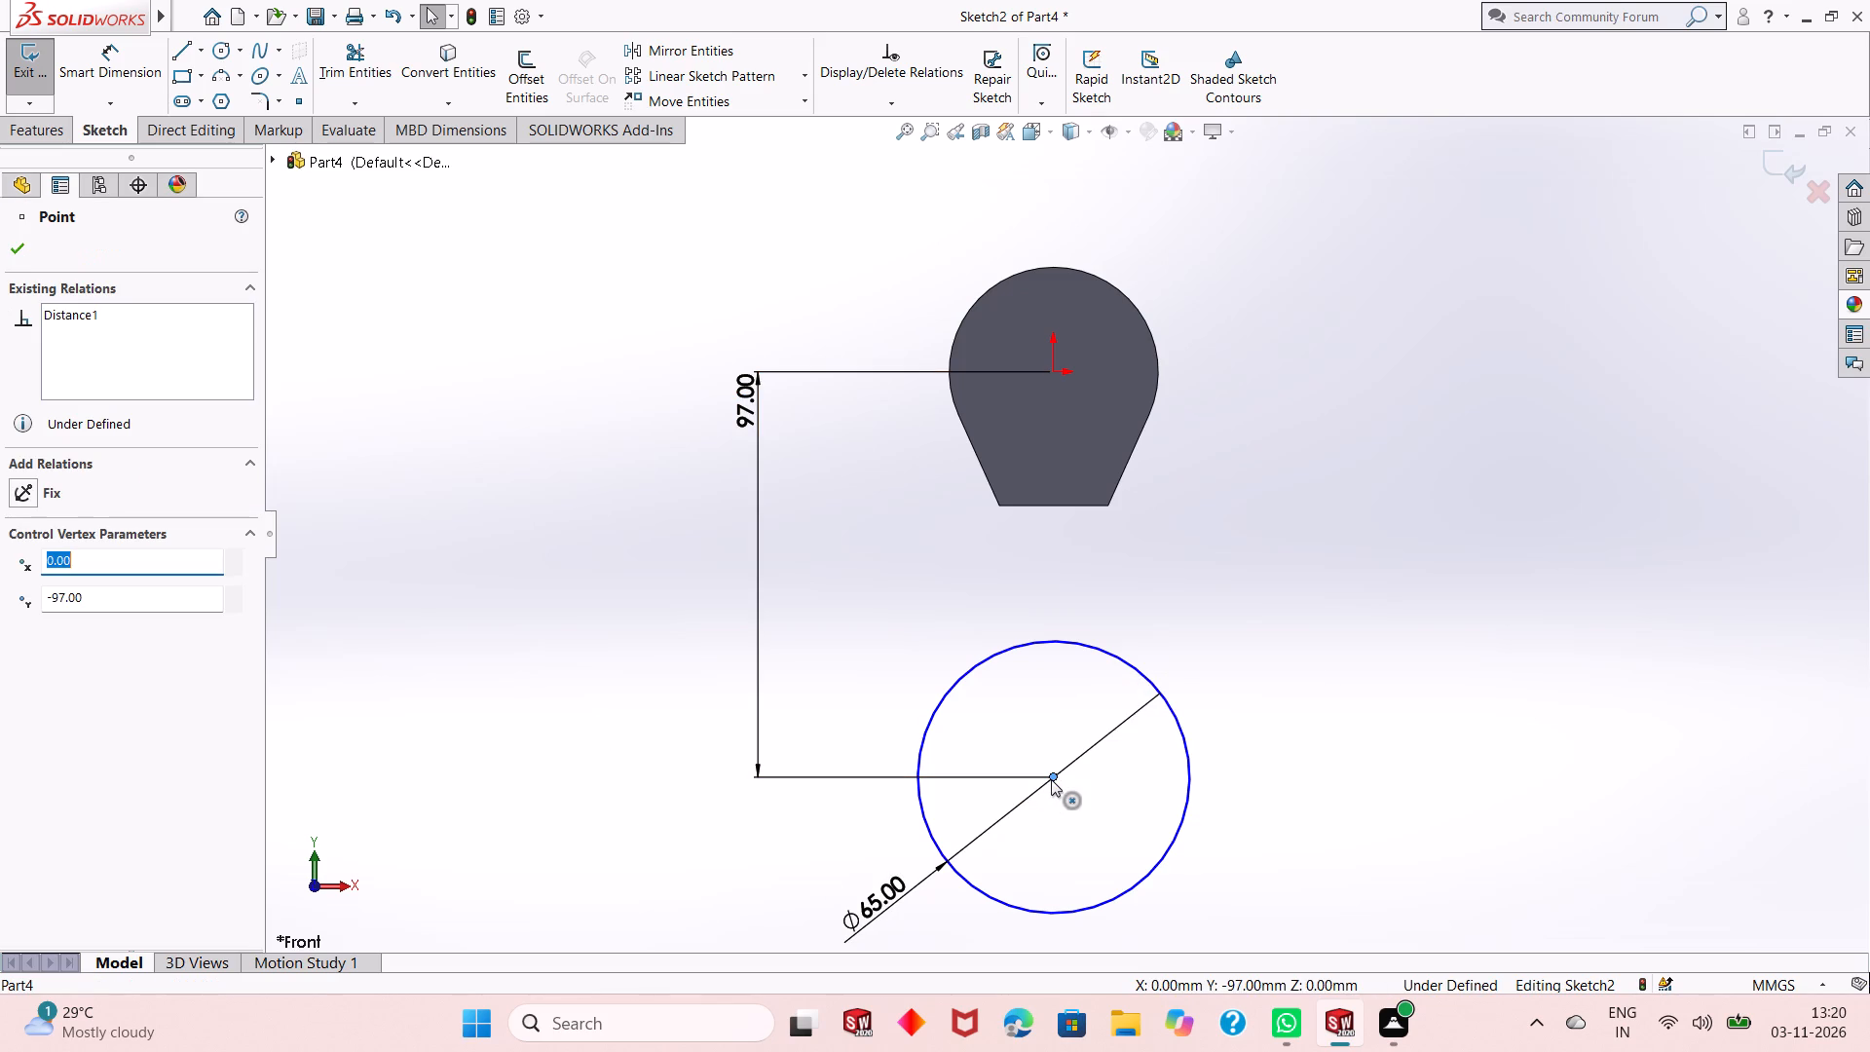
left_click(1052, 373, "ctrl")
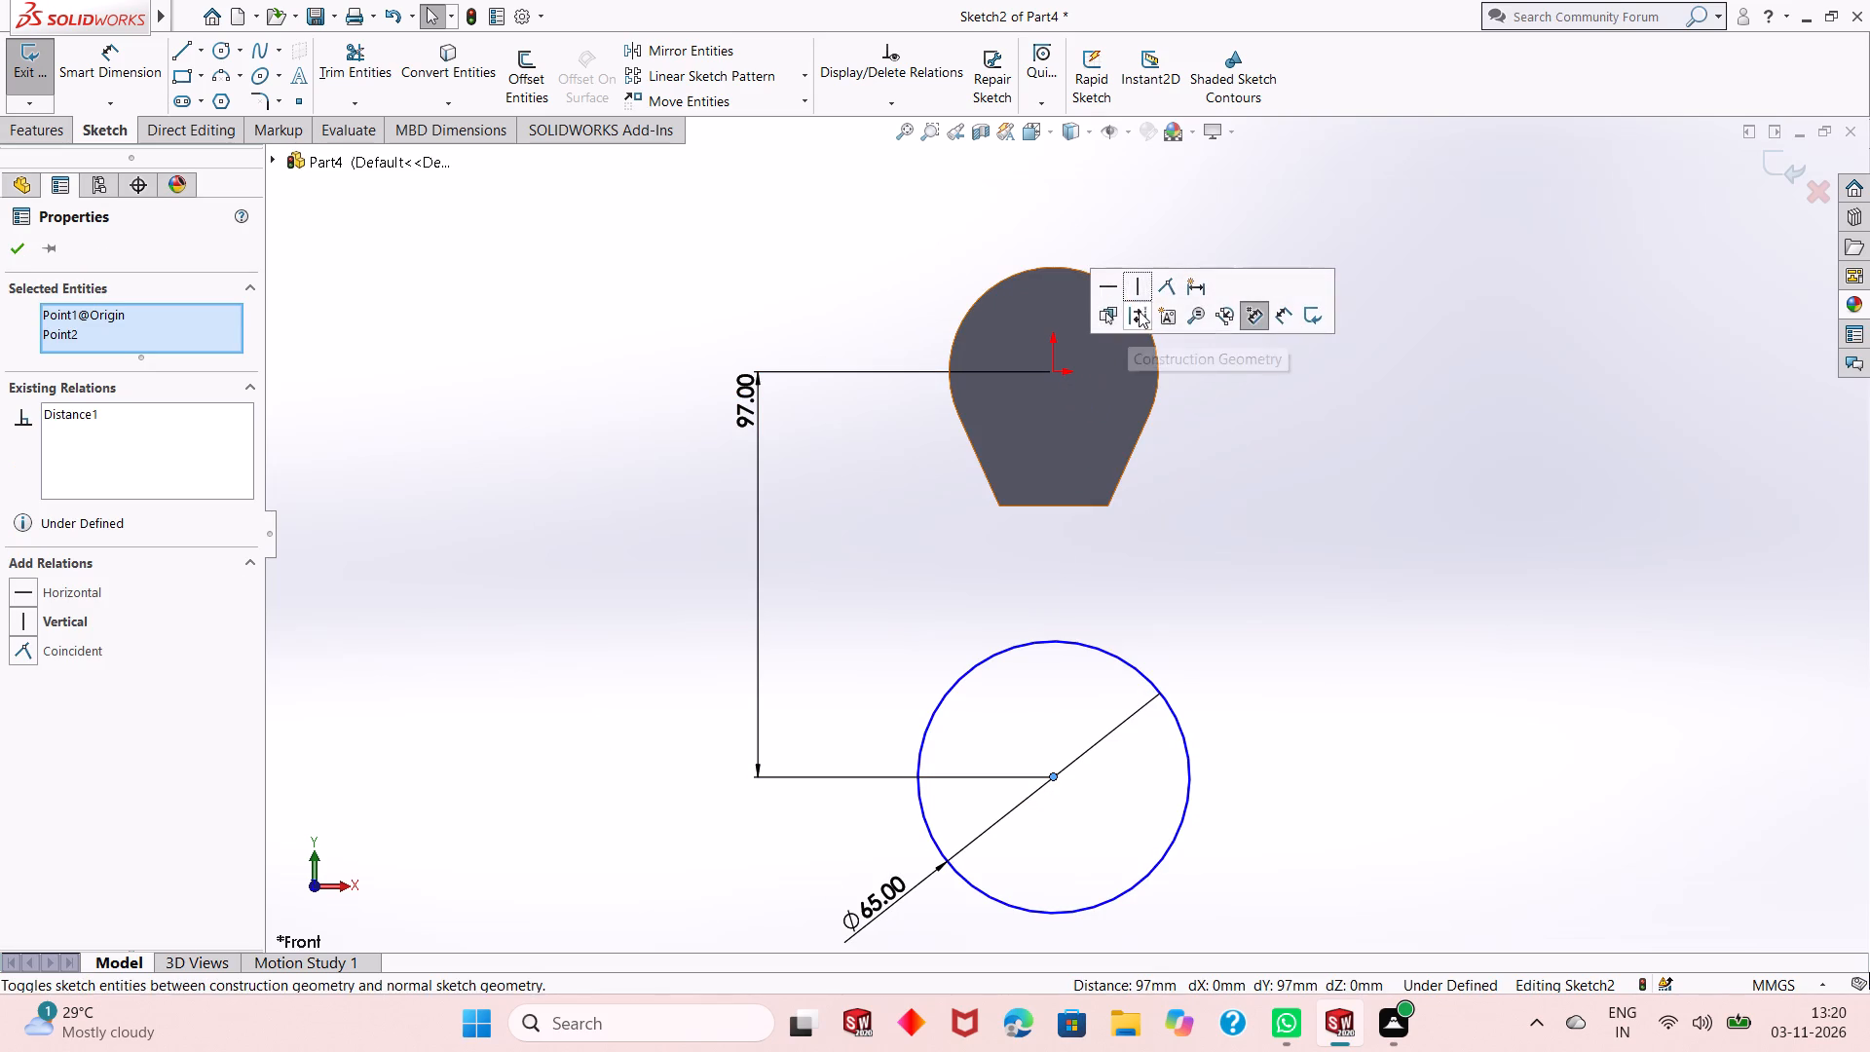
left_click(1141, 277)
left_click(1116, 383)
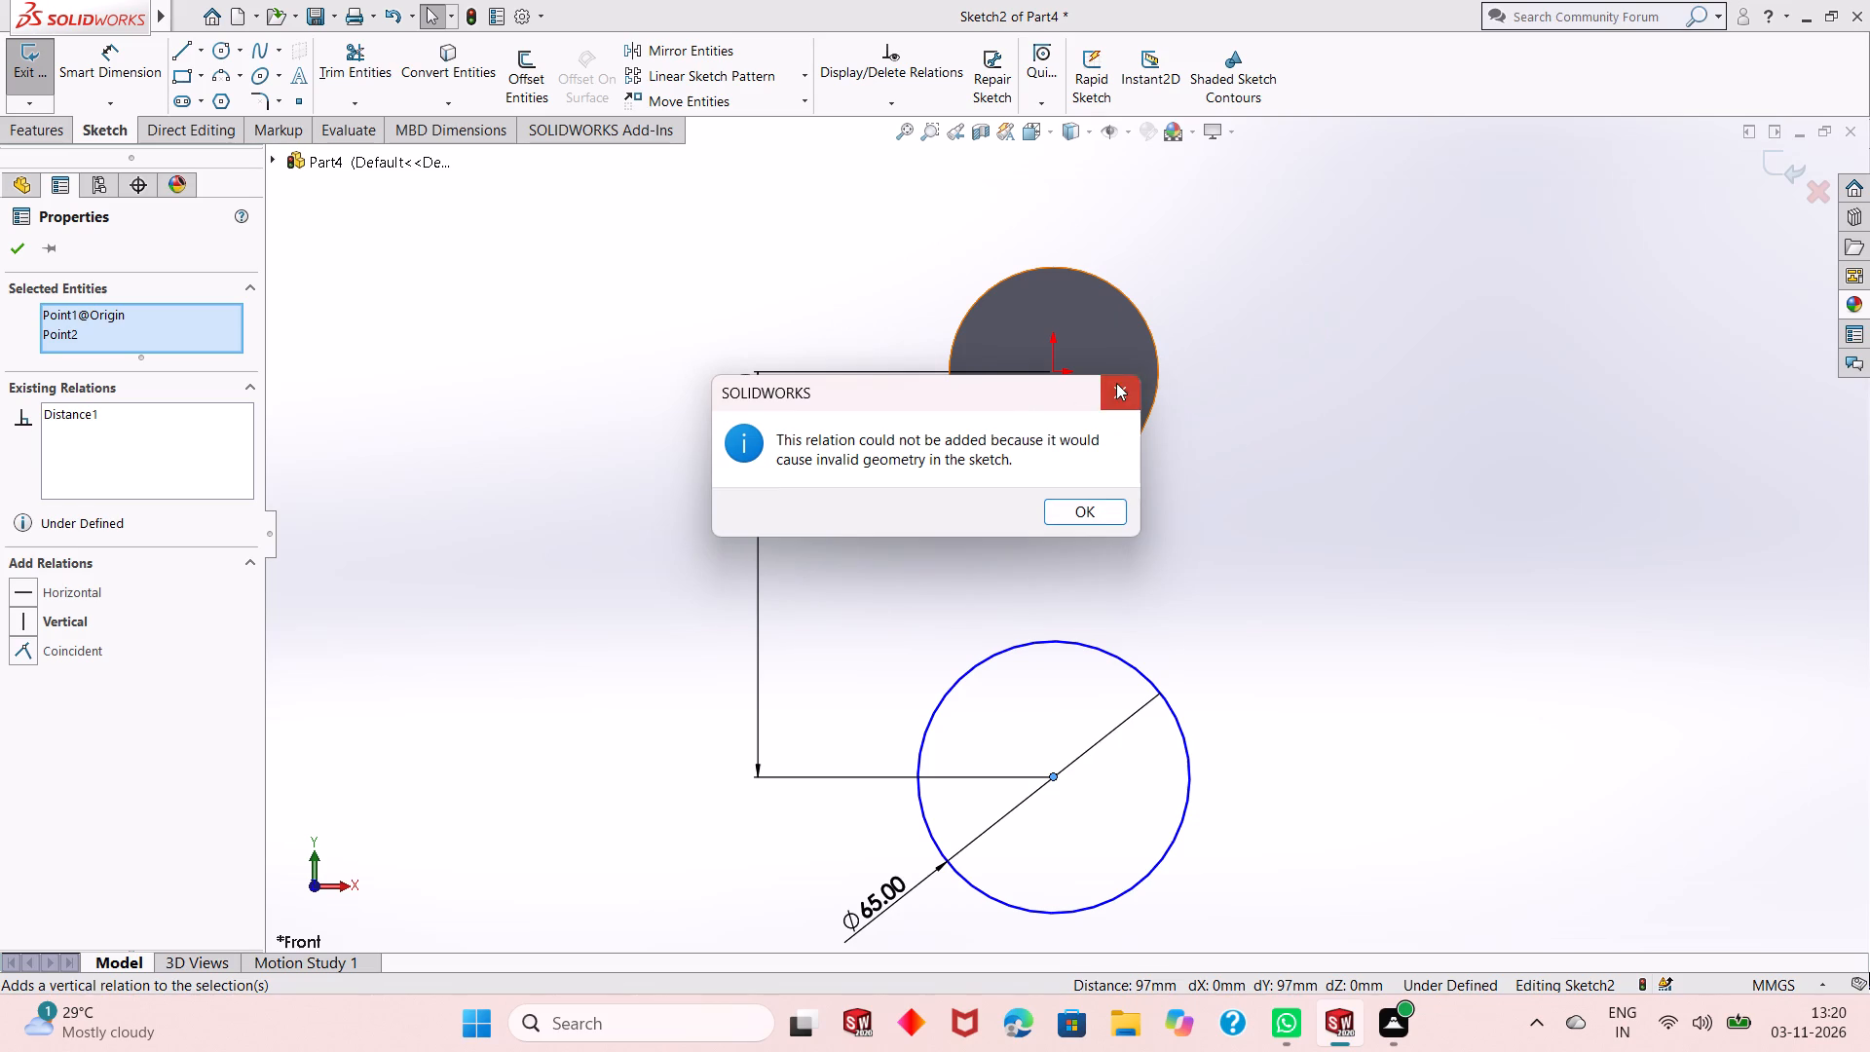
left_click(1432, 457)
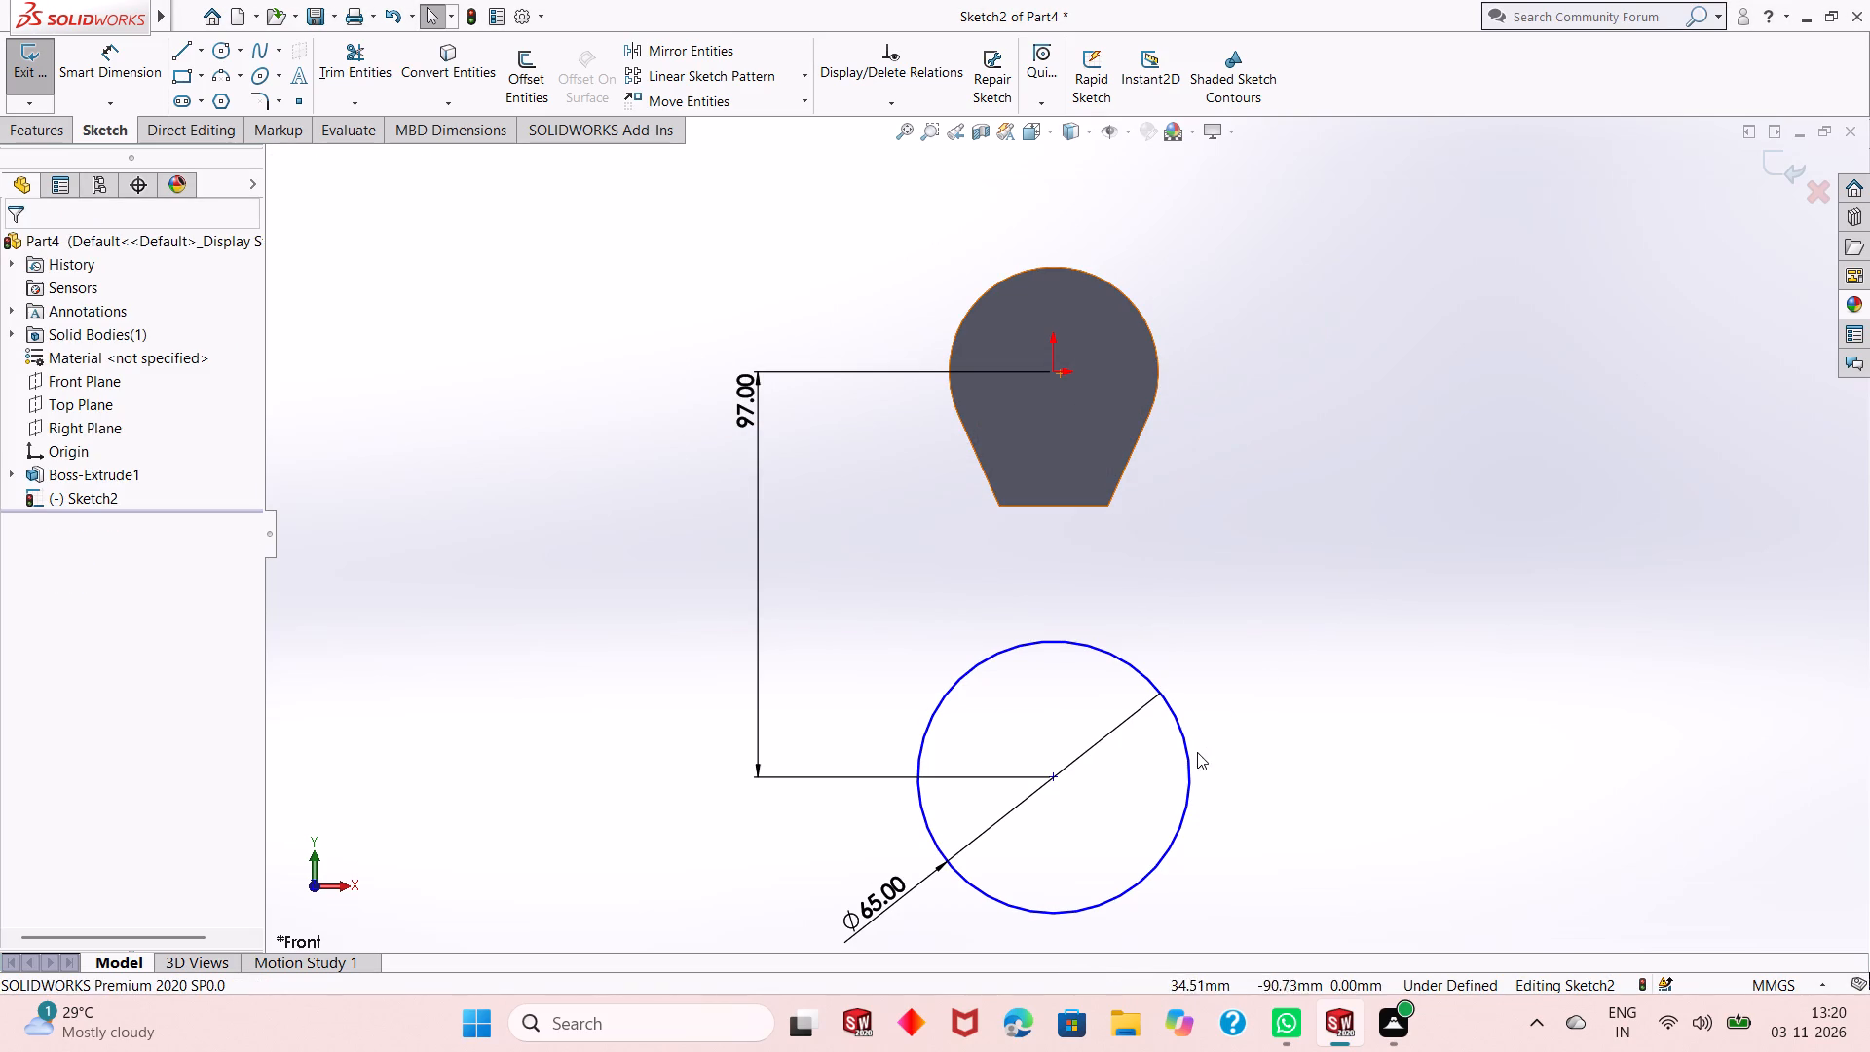
Add a Vertical relation between the circle's centre point and the origin.
left_click(1055, 777)
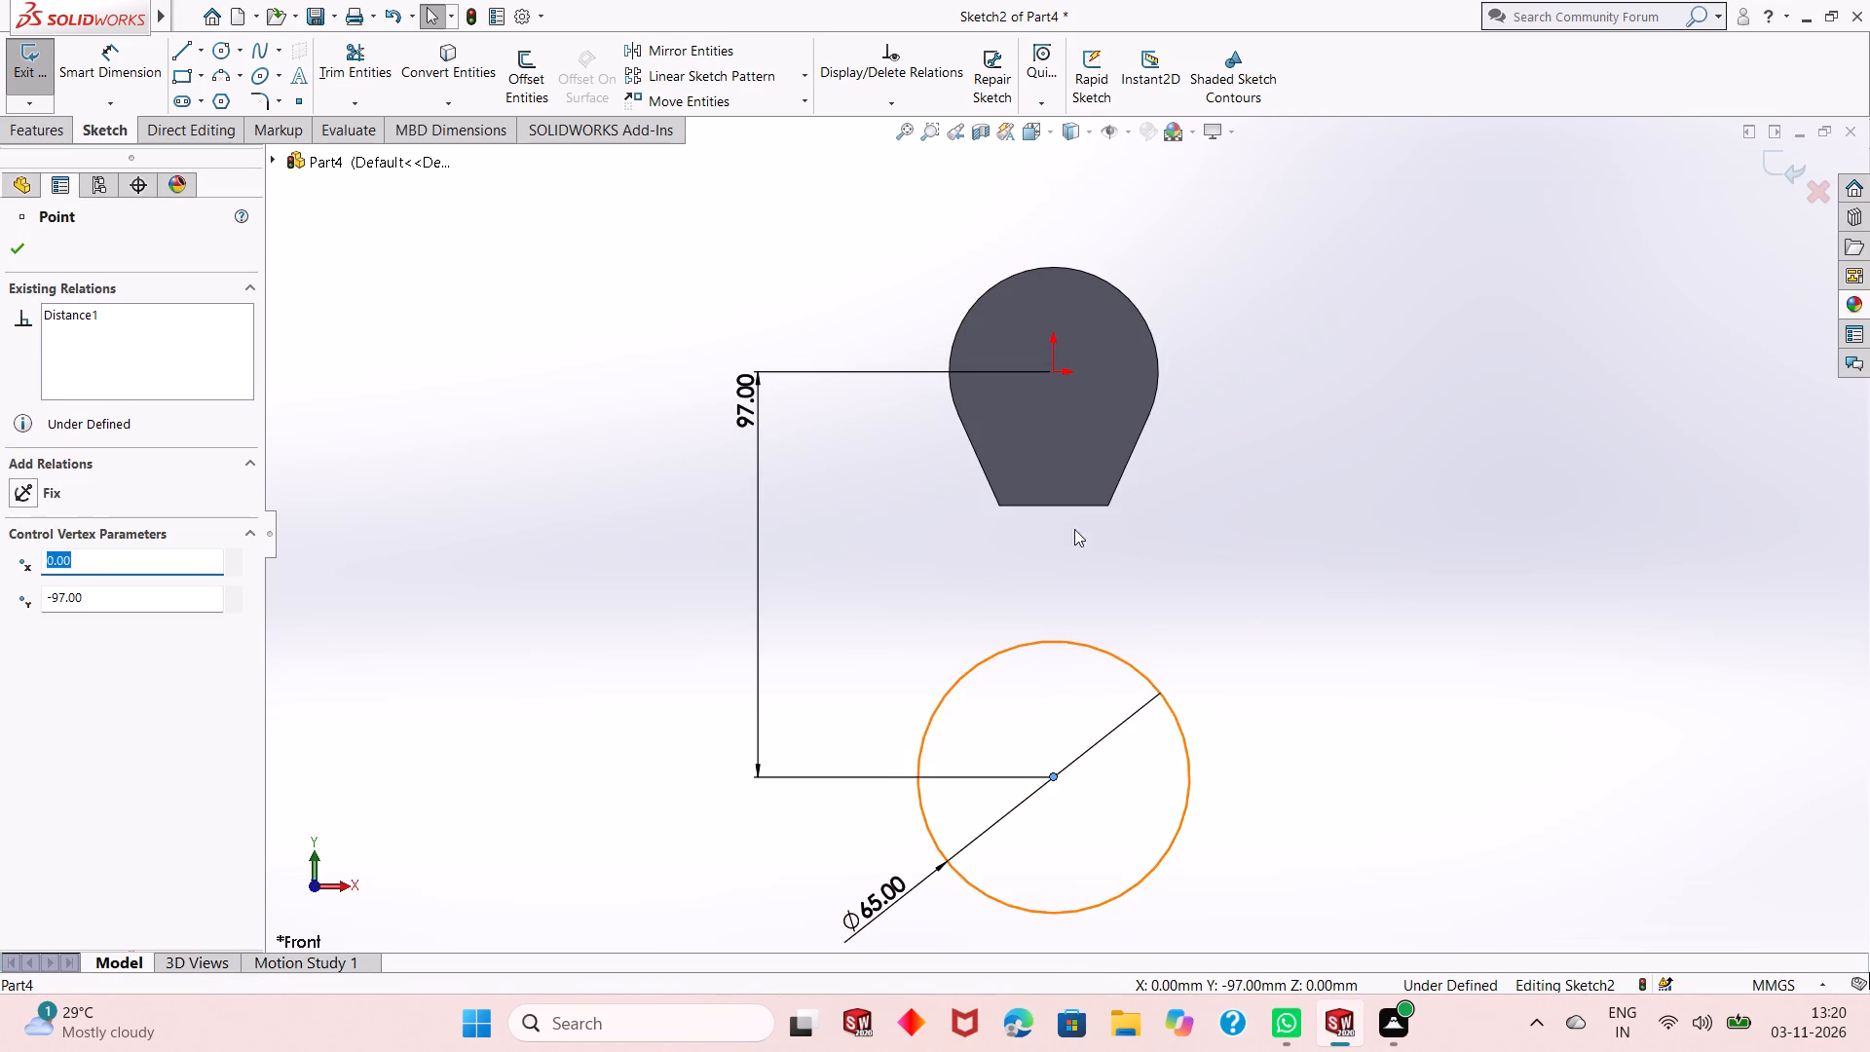
left_click(1052, 373, "ctrl")
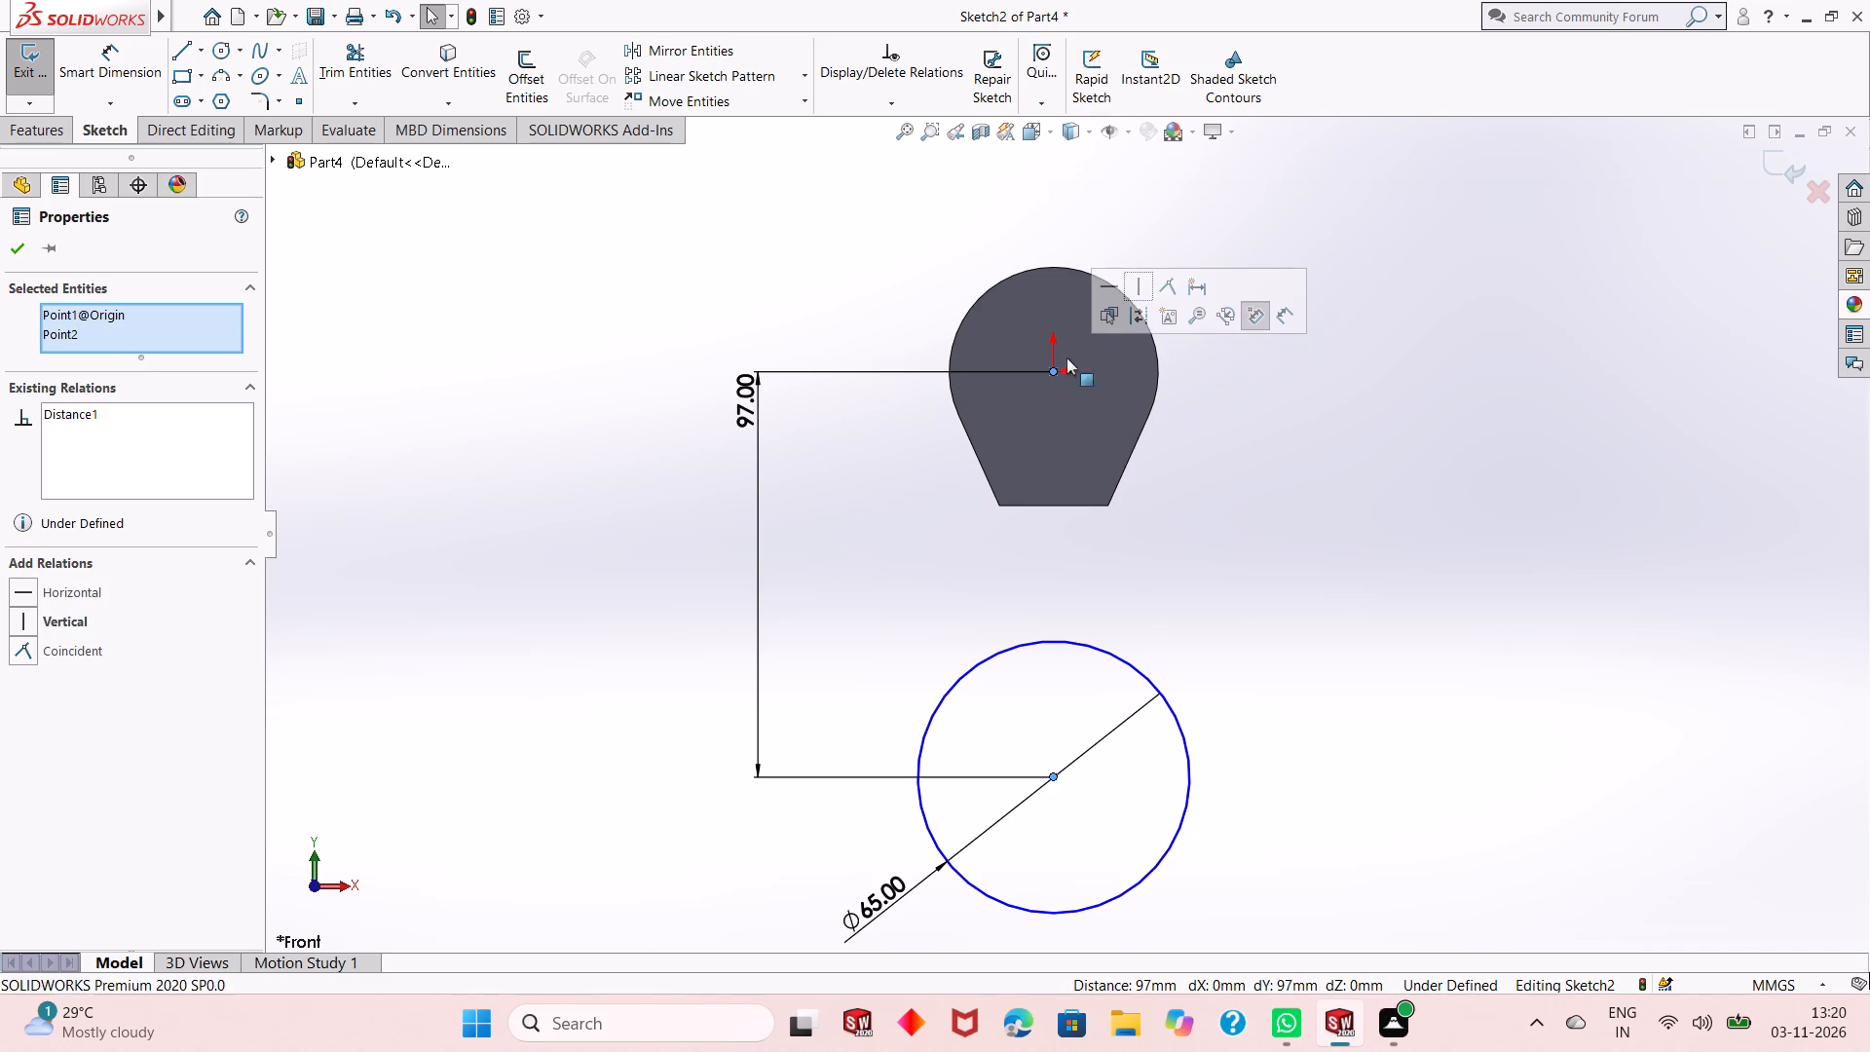
left_click(1140, 287)
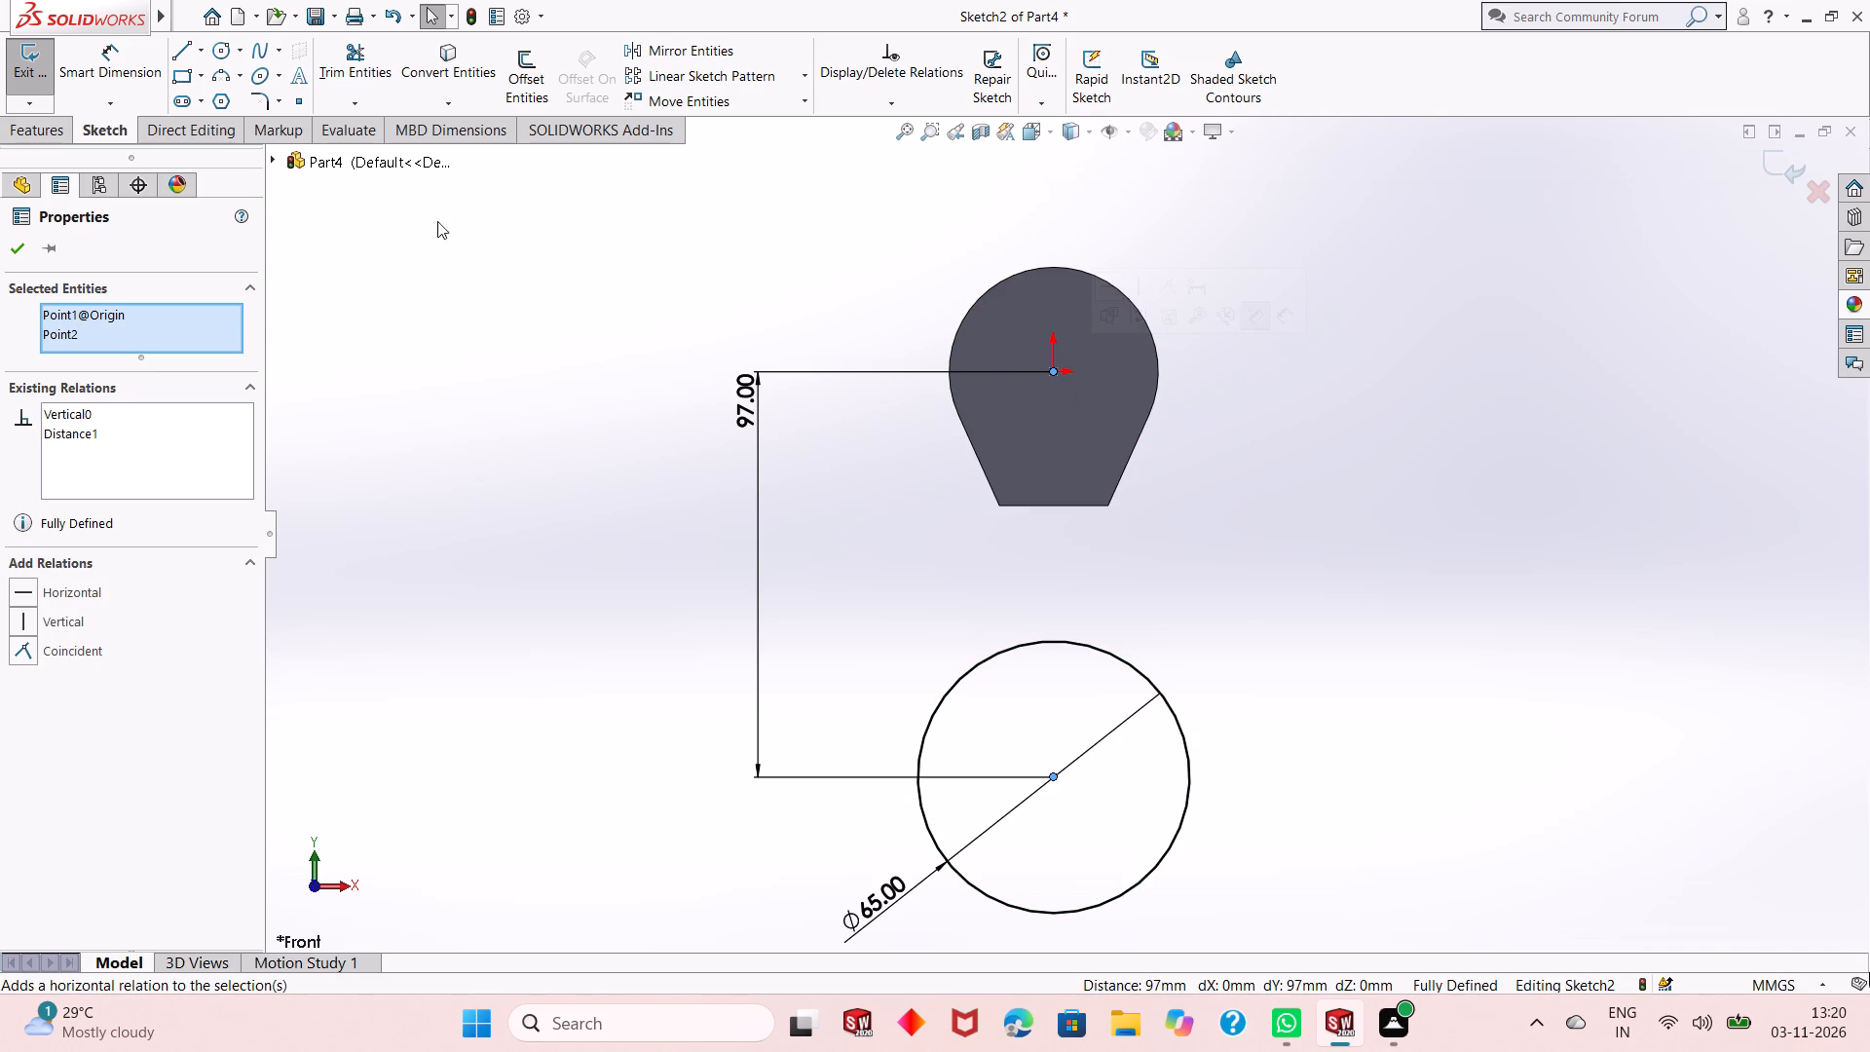
left_click(13, 241)
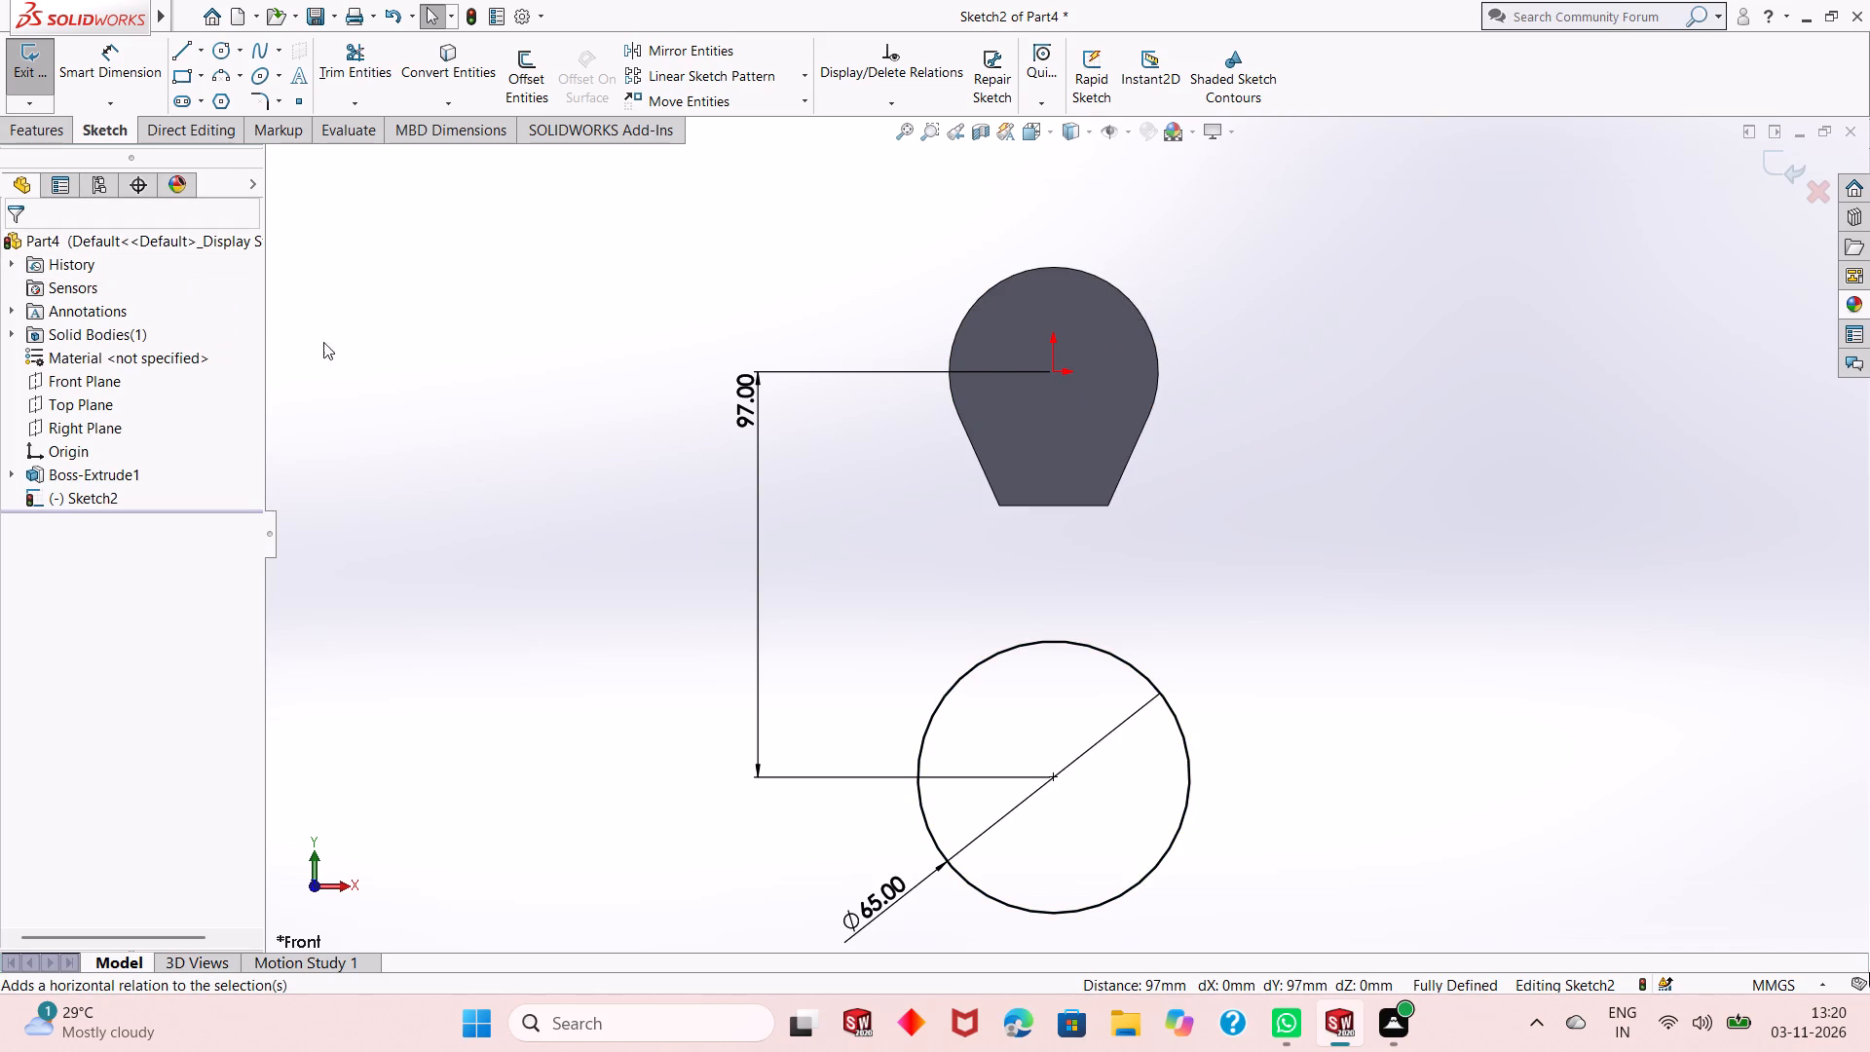
left_click(1245, 593)
Extrude the 65 mm circle as a boss 34 mm deep, using the Mid Plane end condition.
scroll(1062, 679, "up", 2)
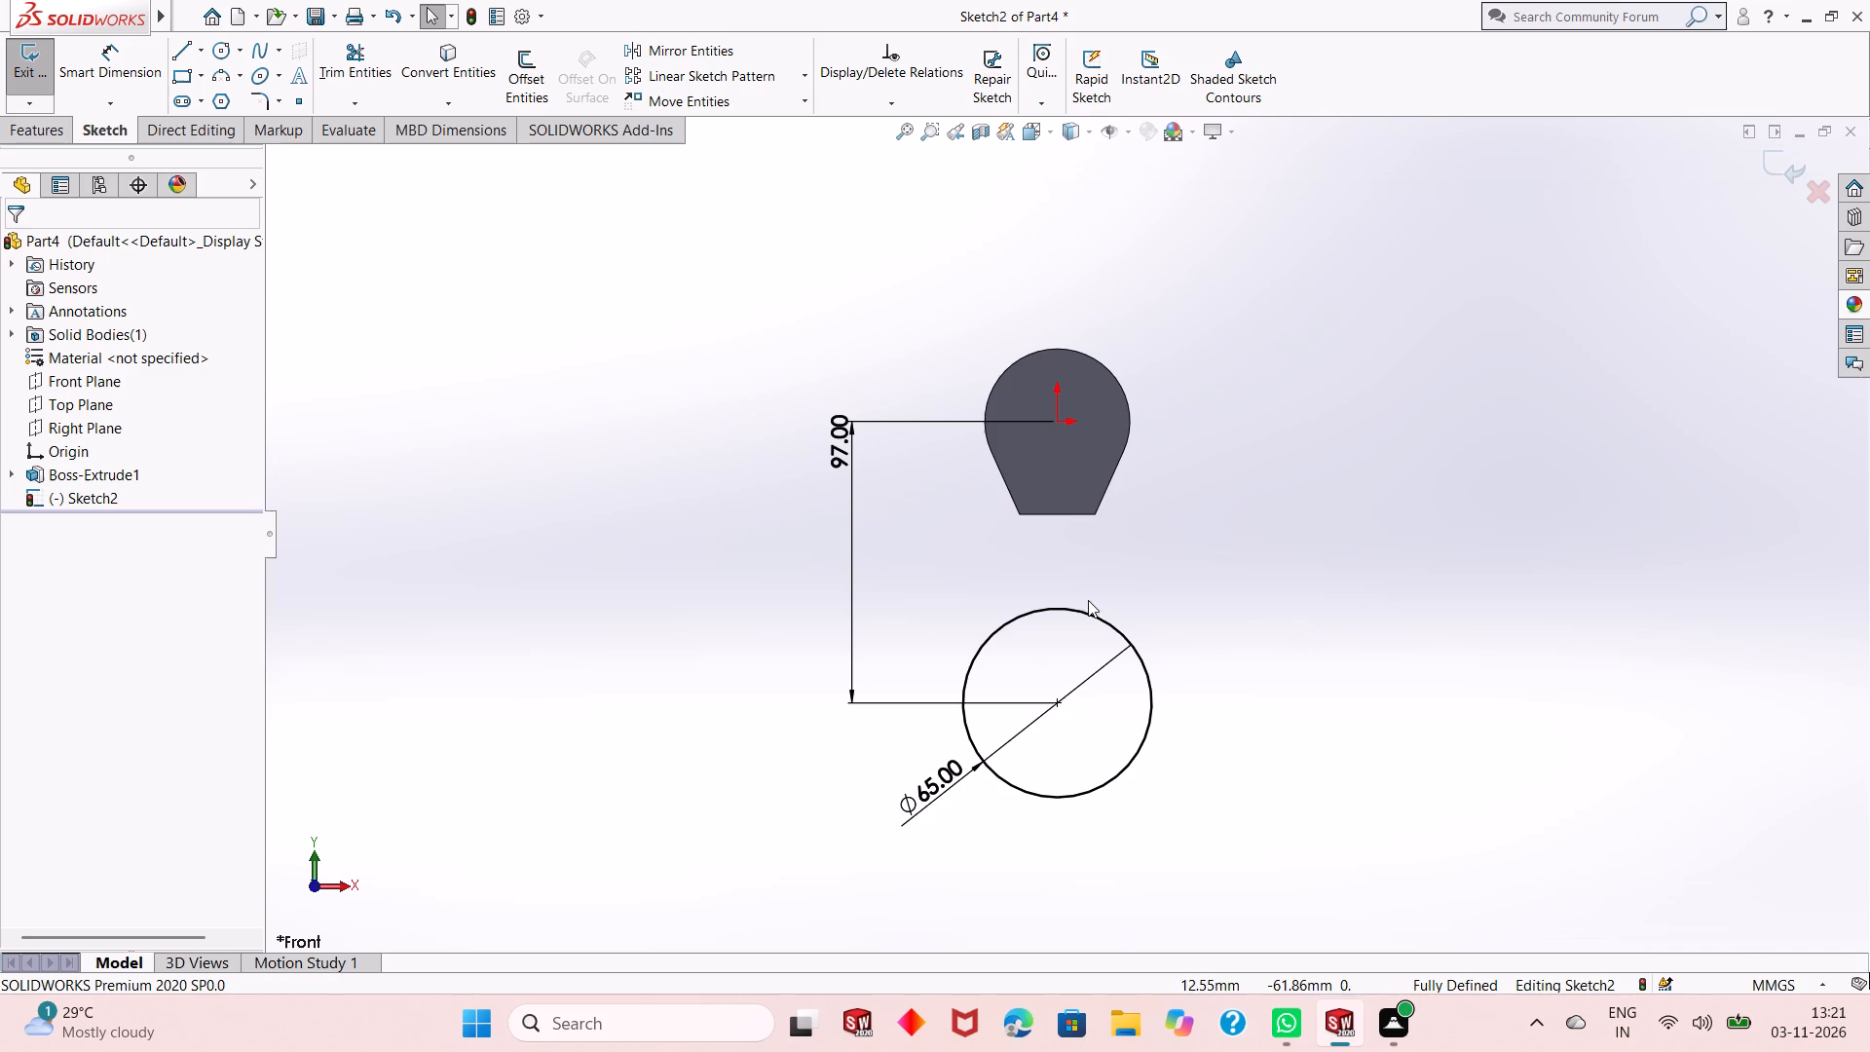
scroll(1058, 592, "down", 1)
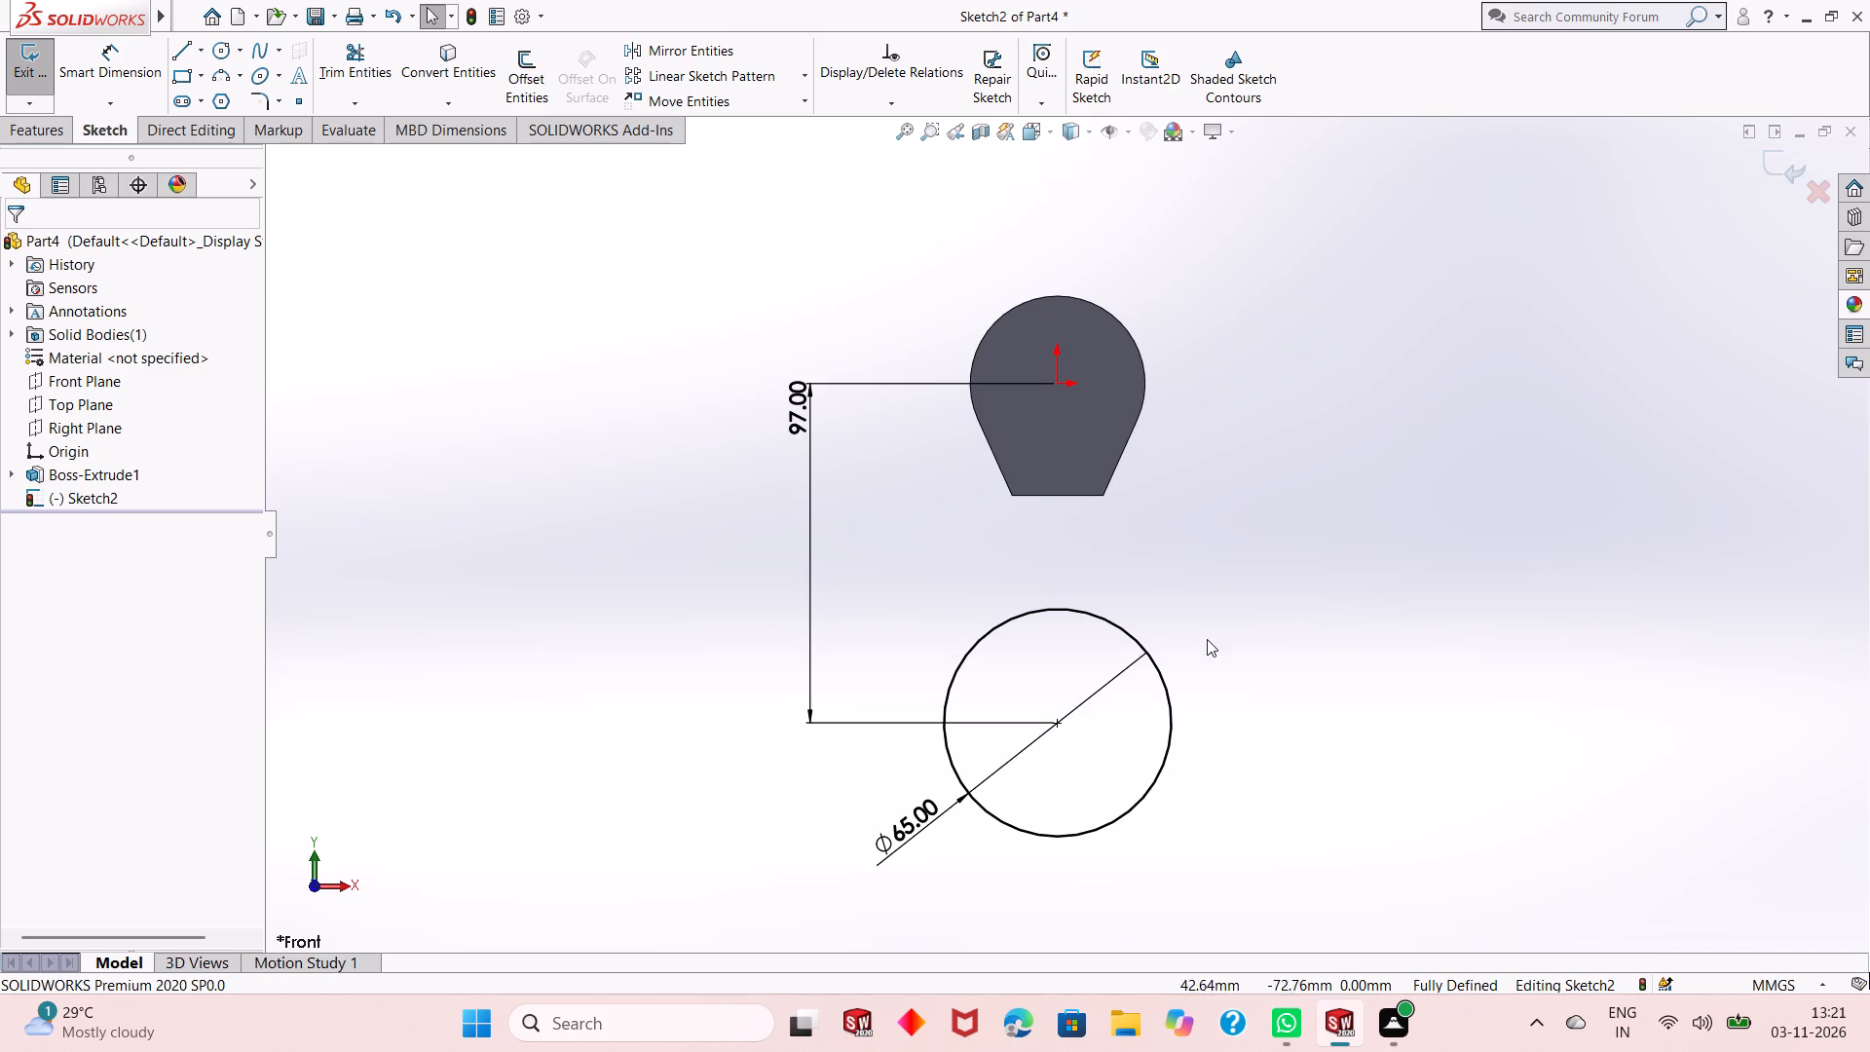
left_click(48, 130)
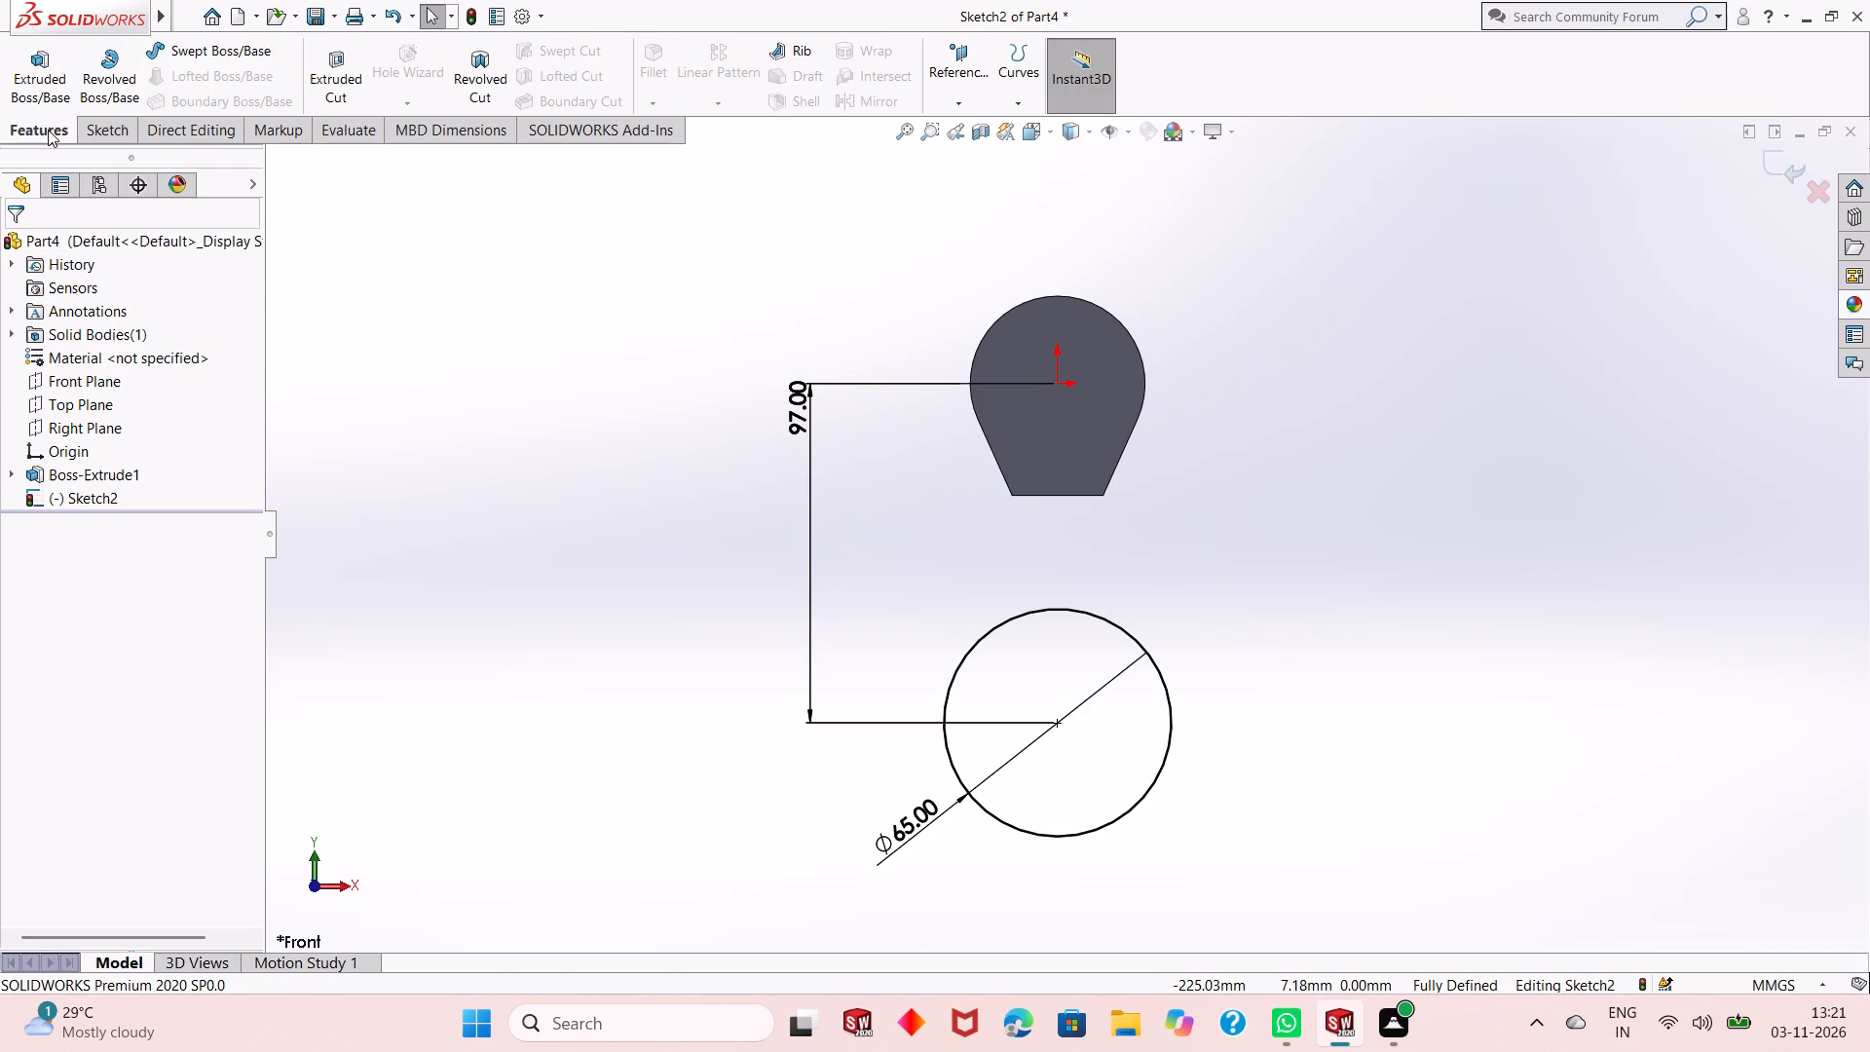
left_click(49, 93)
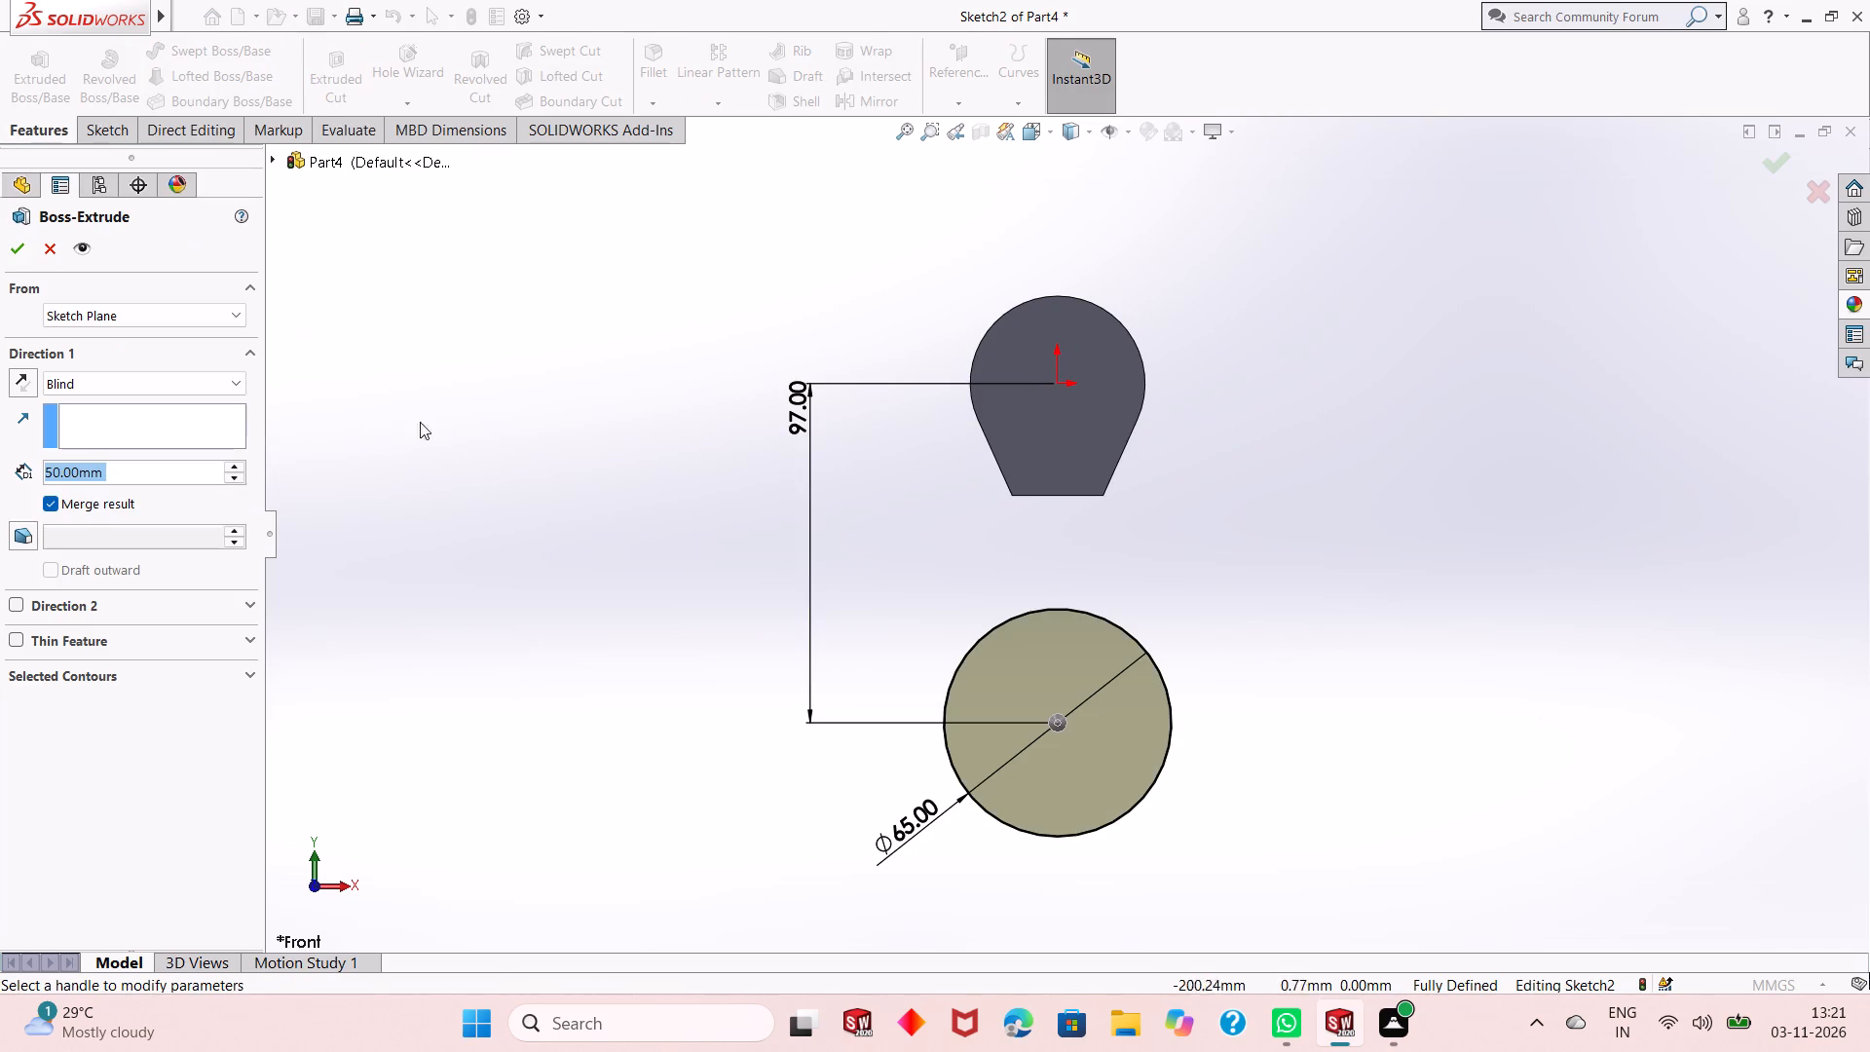
scroll(981, 702, "up", 2)
middle_click_drag(1231, 618, 1189, 636)
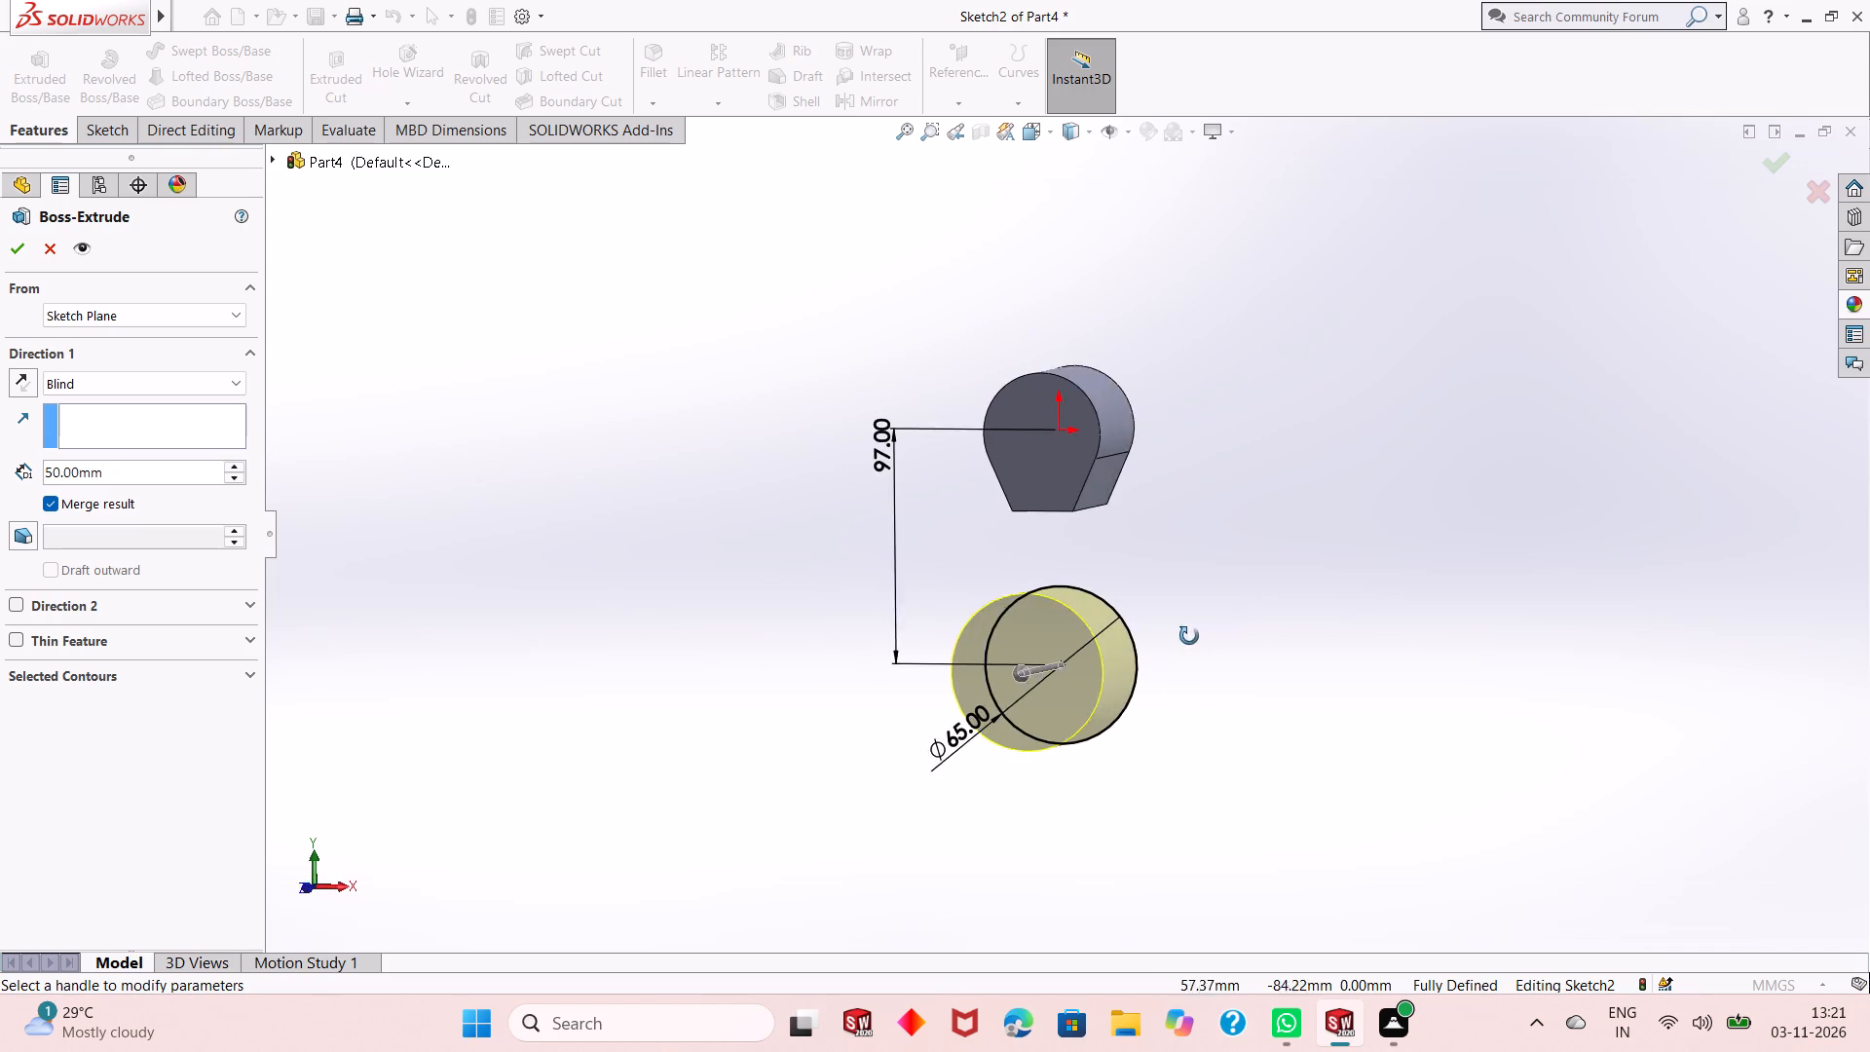
middle_click_drag(1189, 636, 1131, 658)
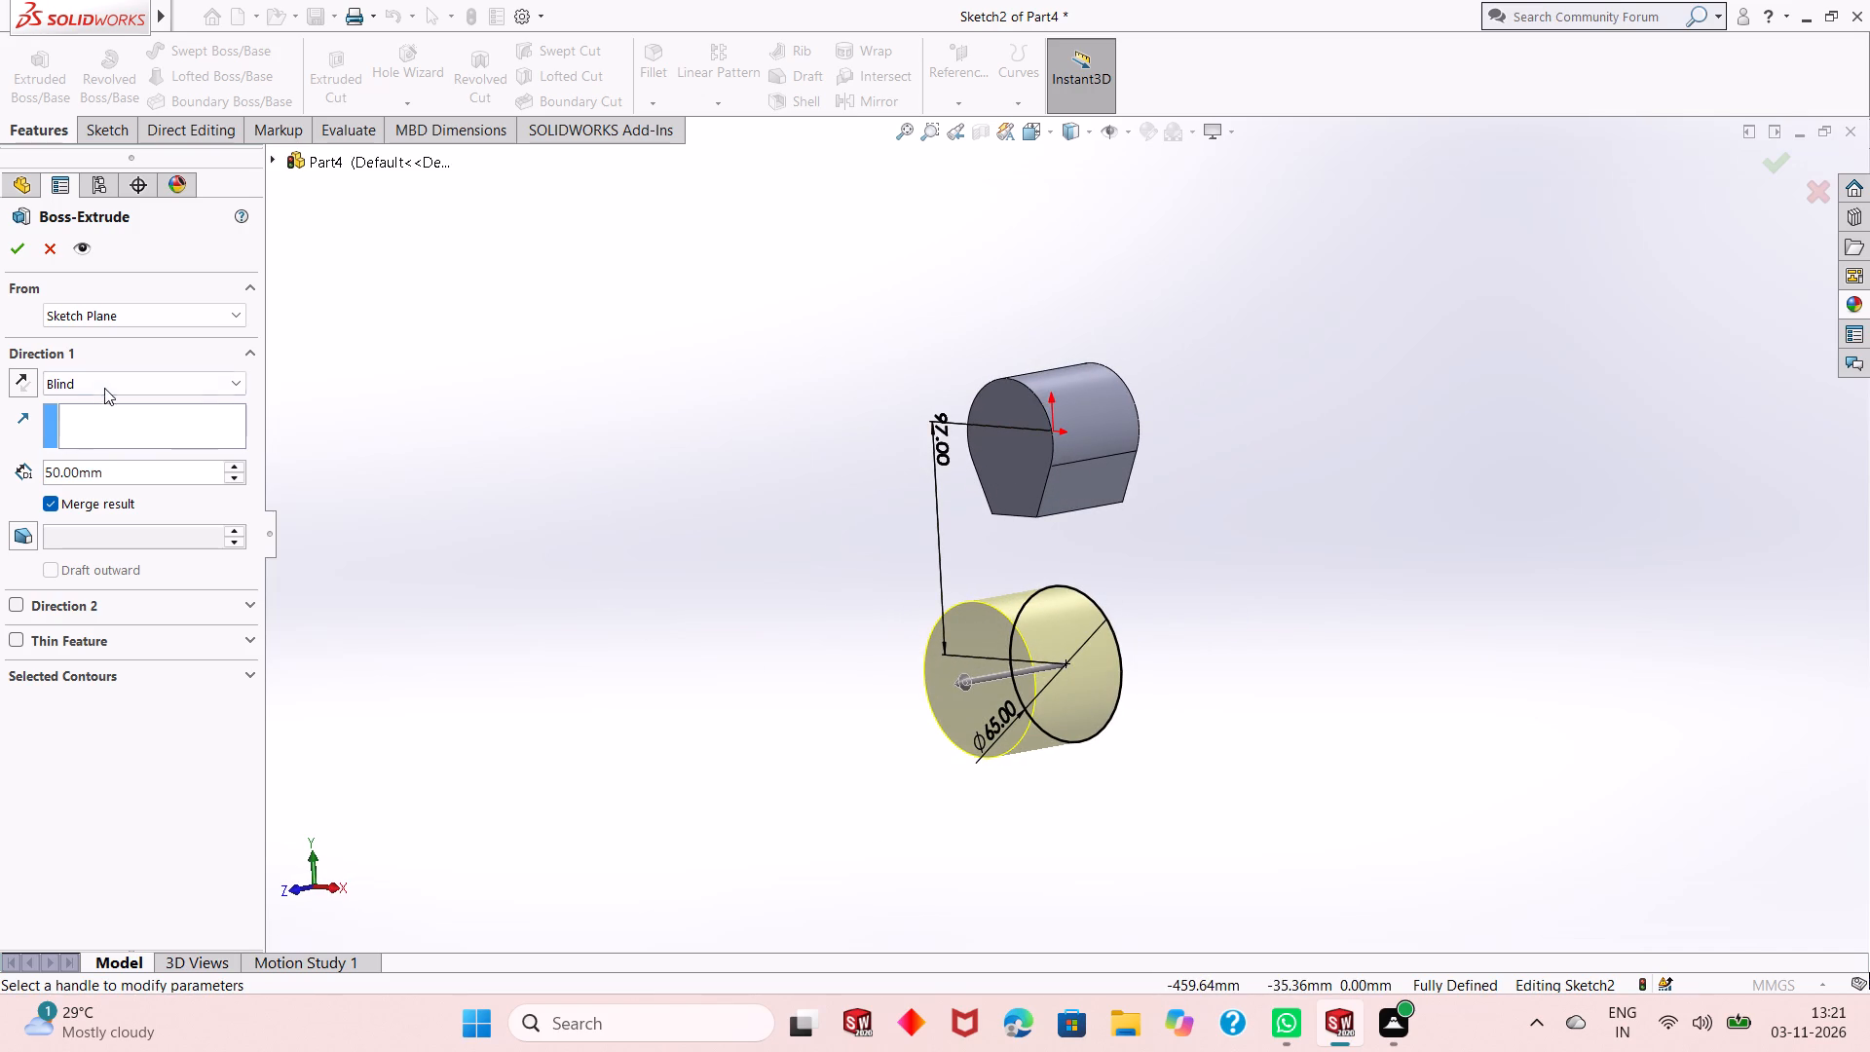
left_click(109, 384)
left_click(166, 507)
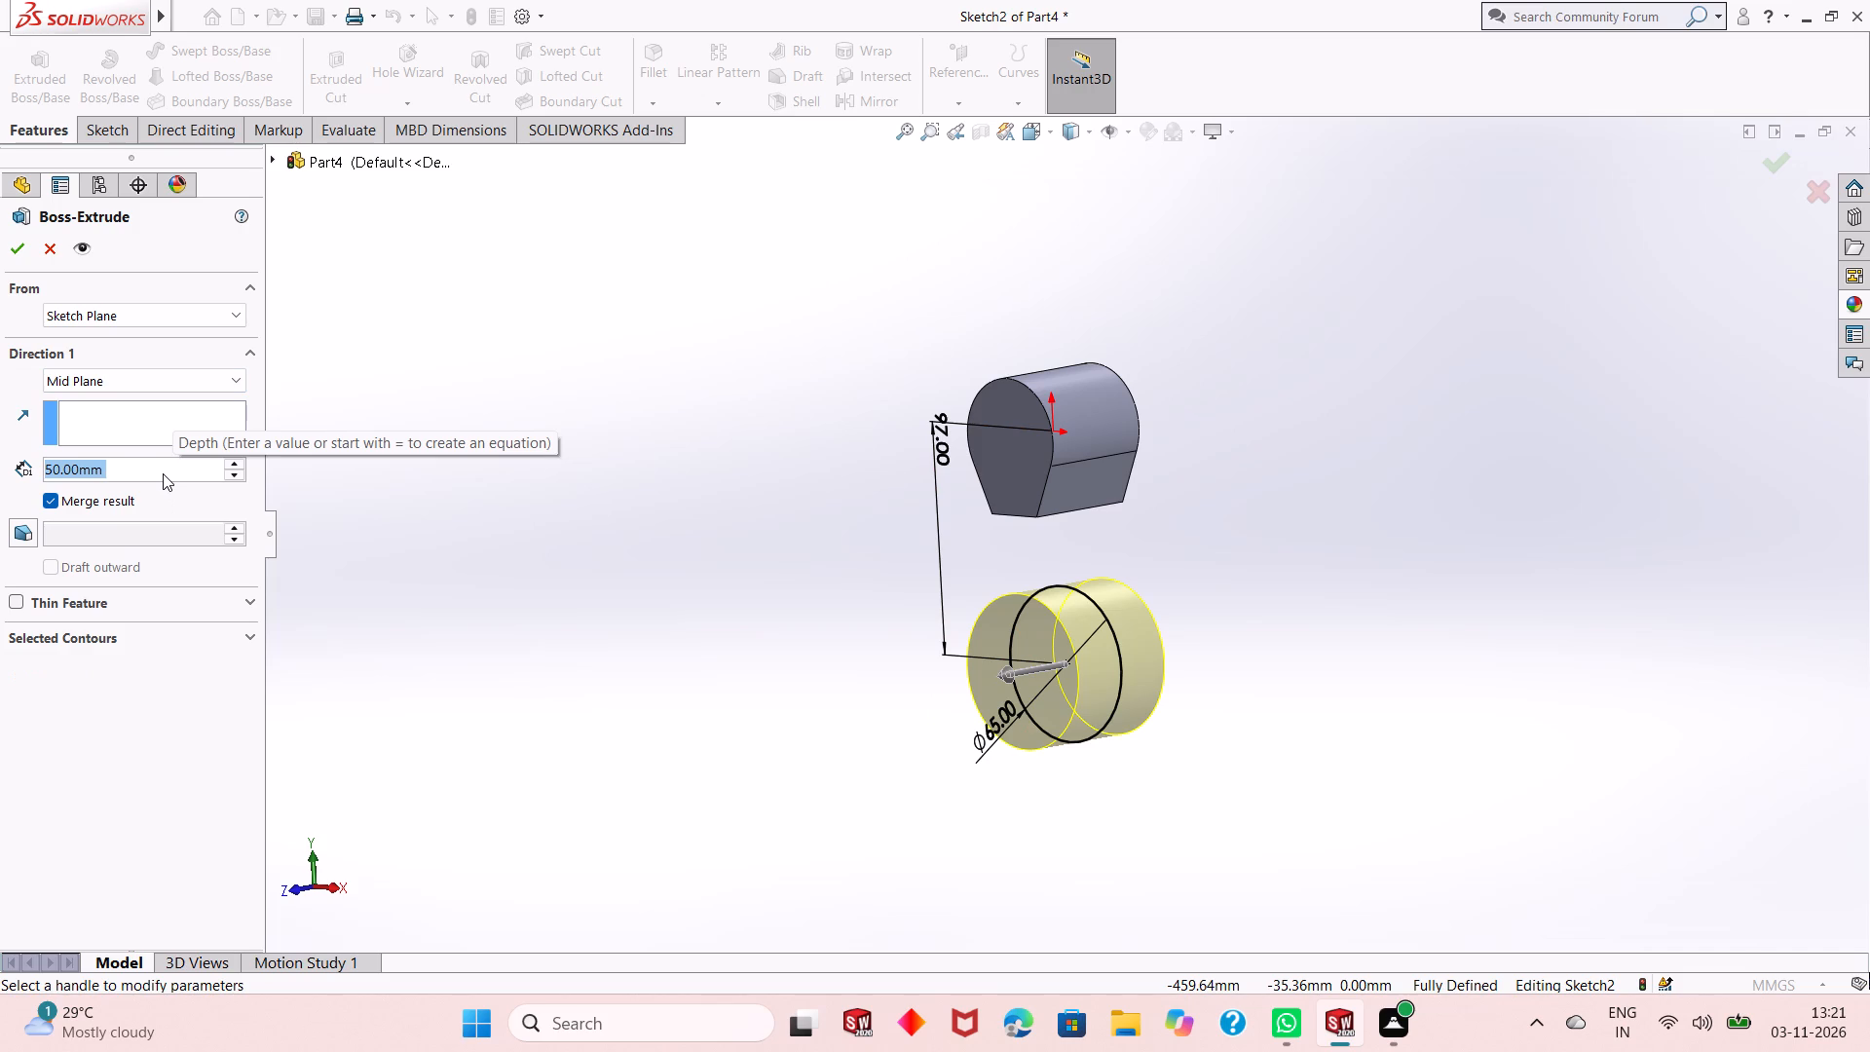
type("34")
key("Return")
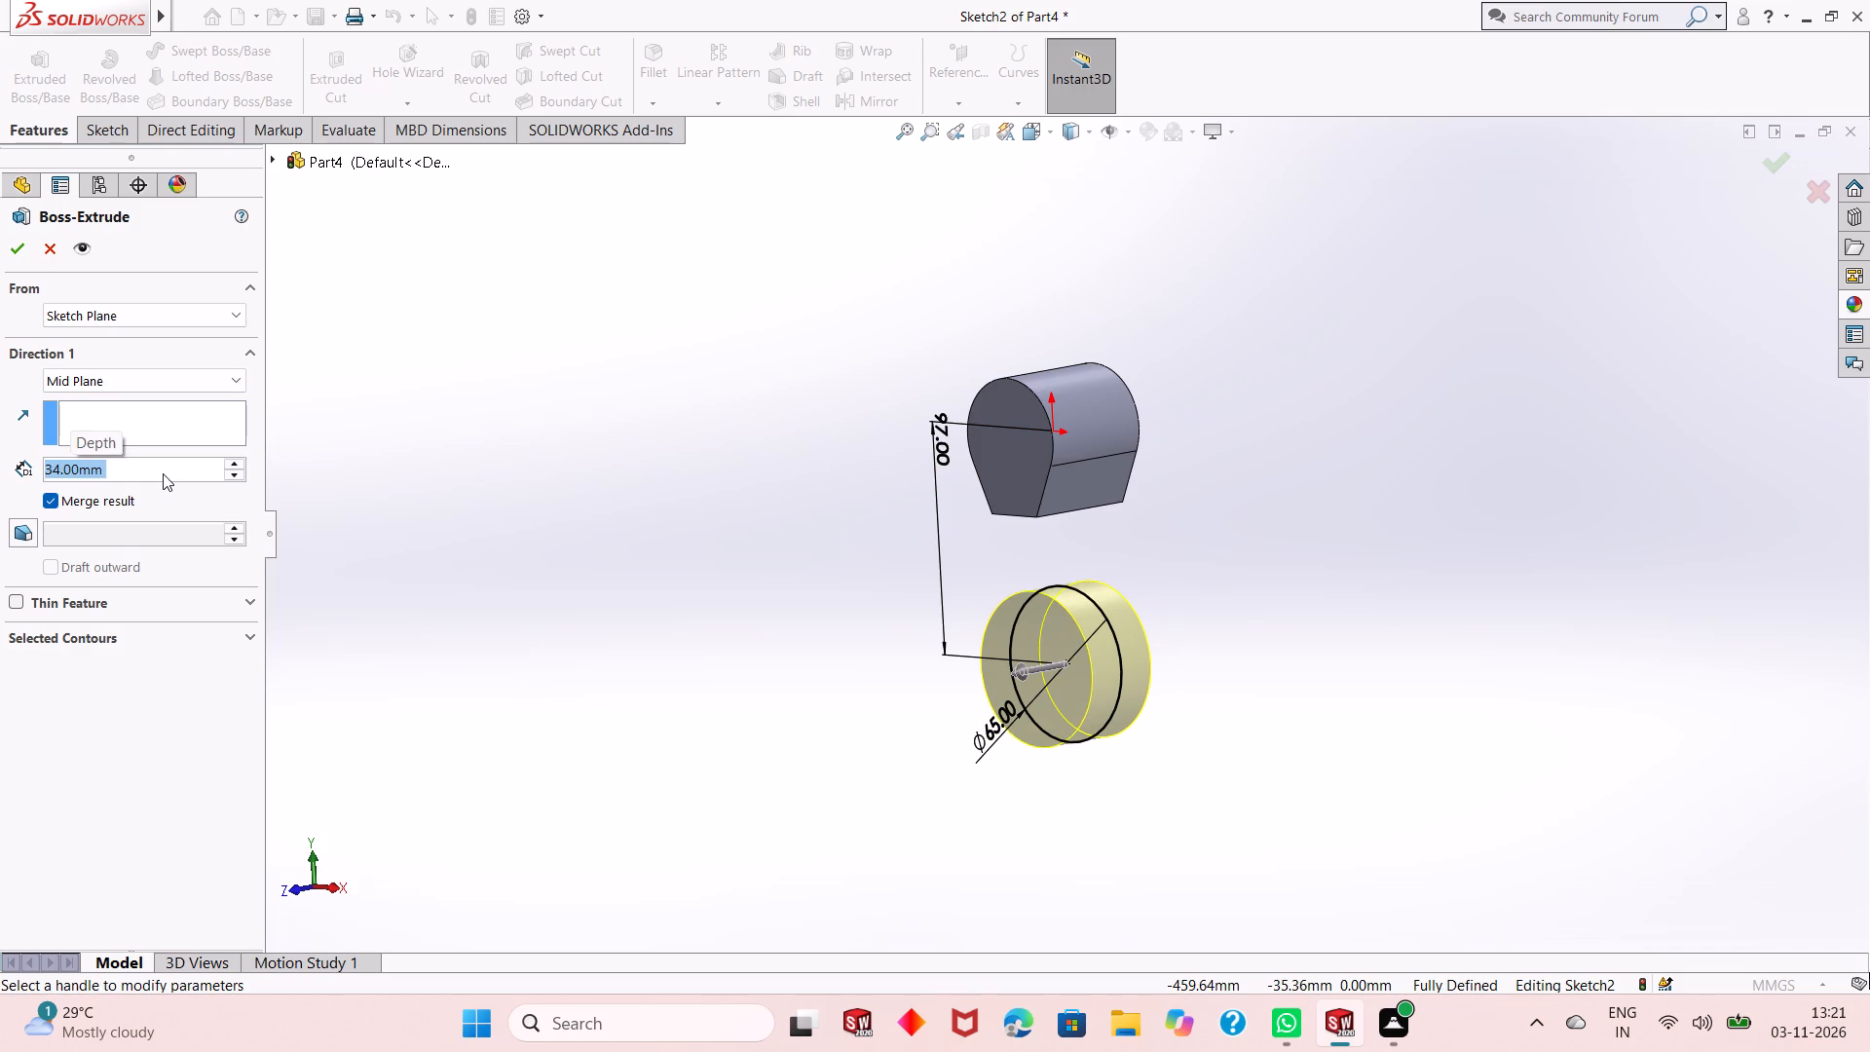
left_click(26, 244)
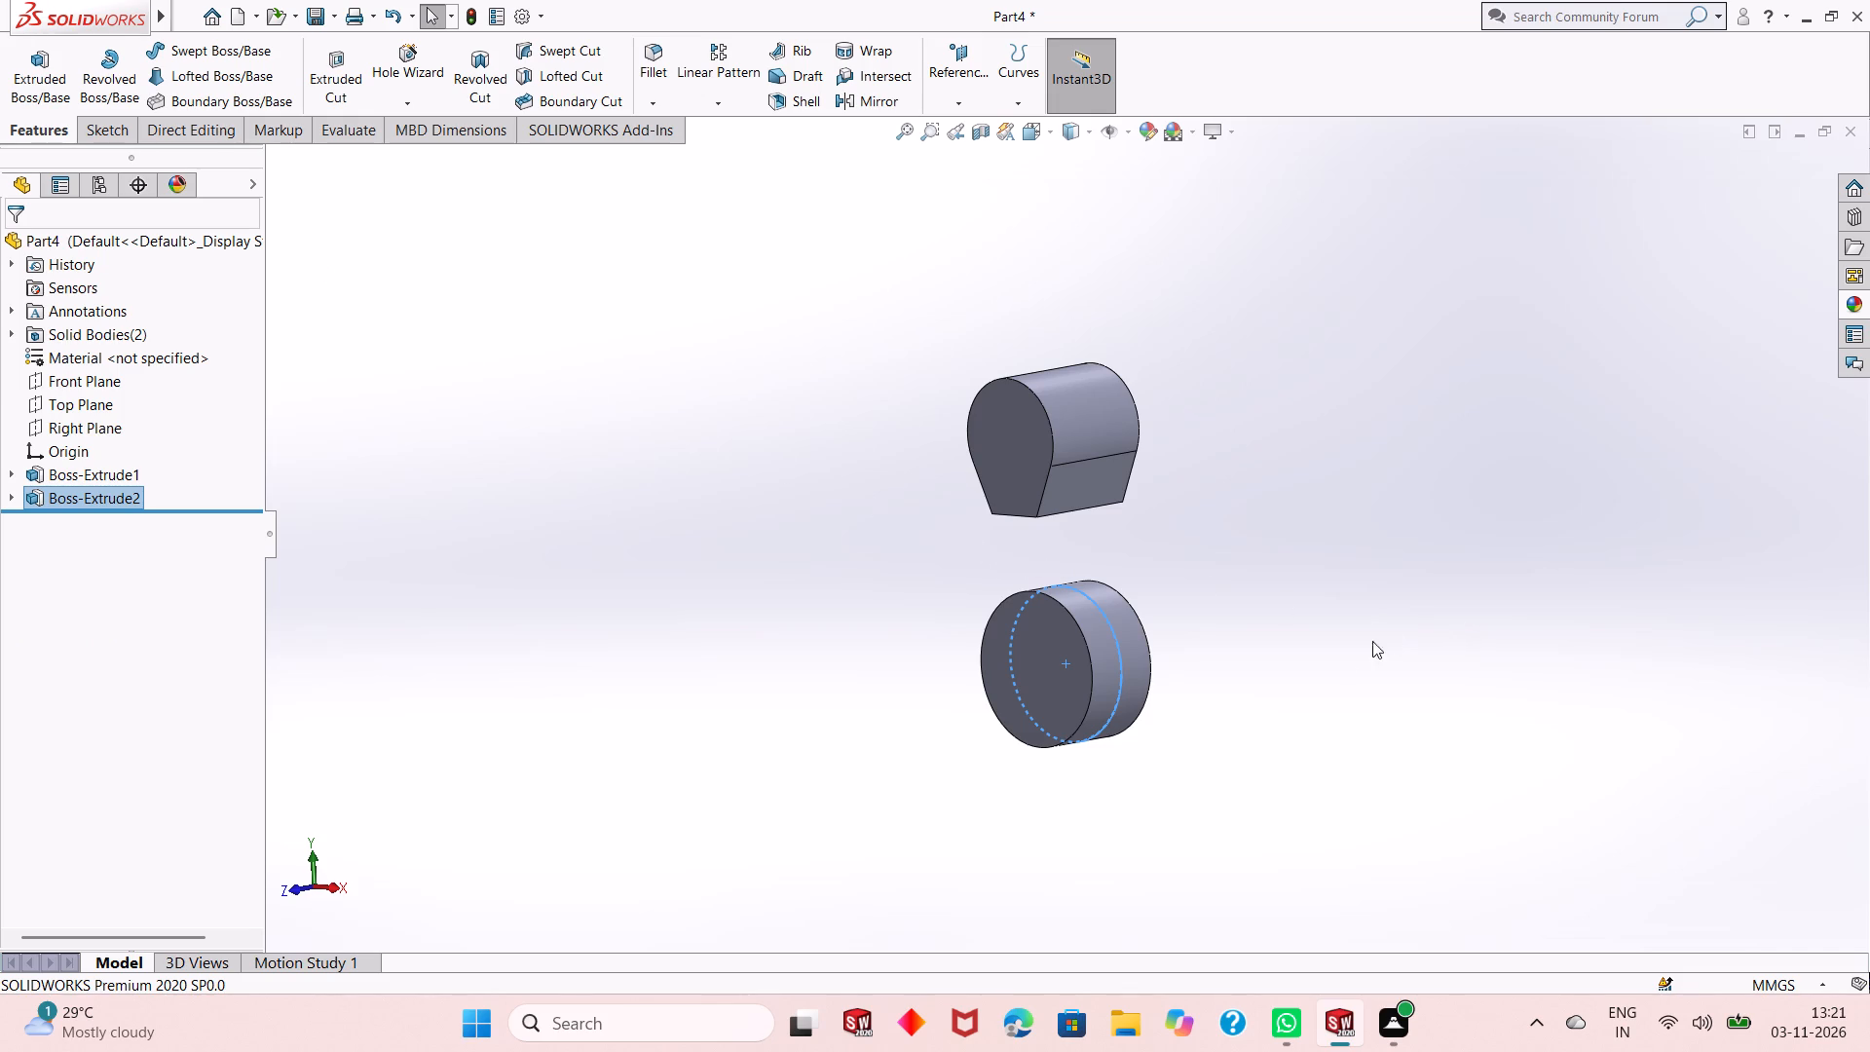
left_click(1295, 618)
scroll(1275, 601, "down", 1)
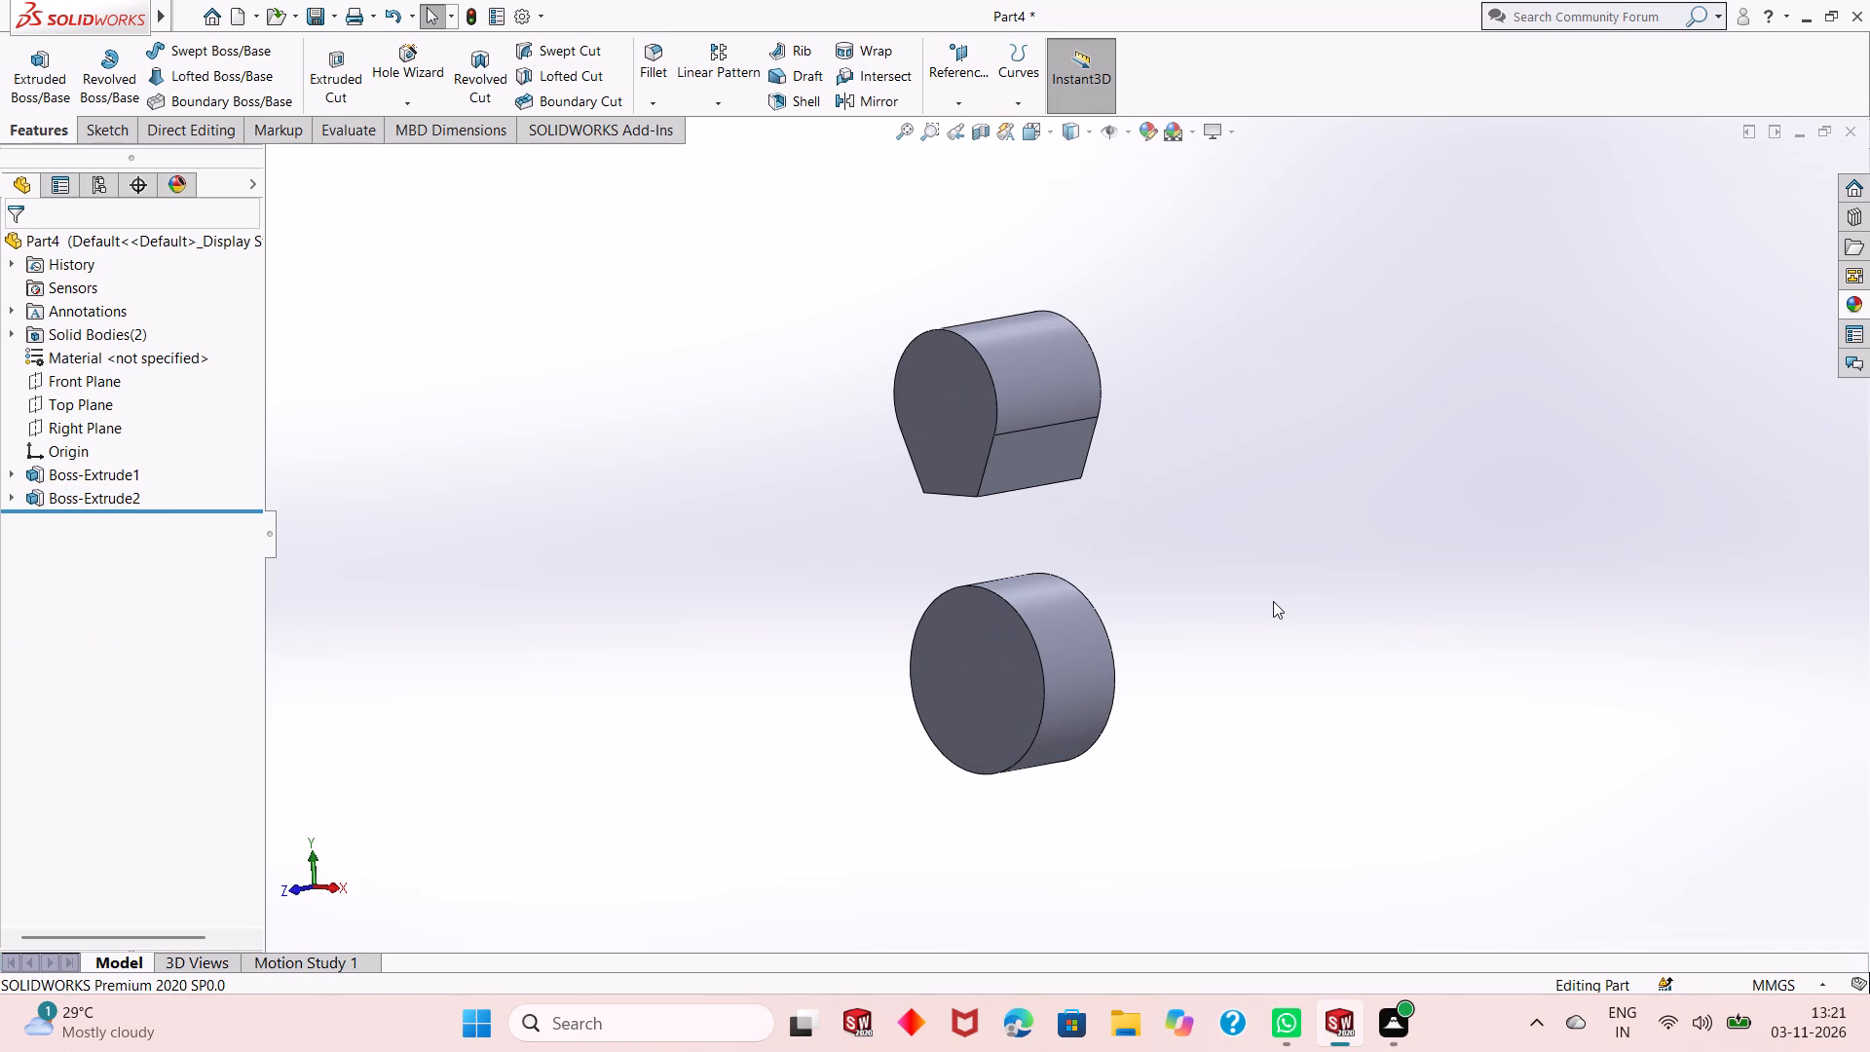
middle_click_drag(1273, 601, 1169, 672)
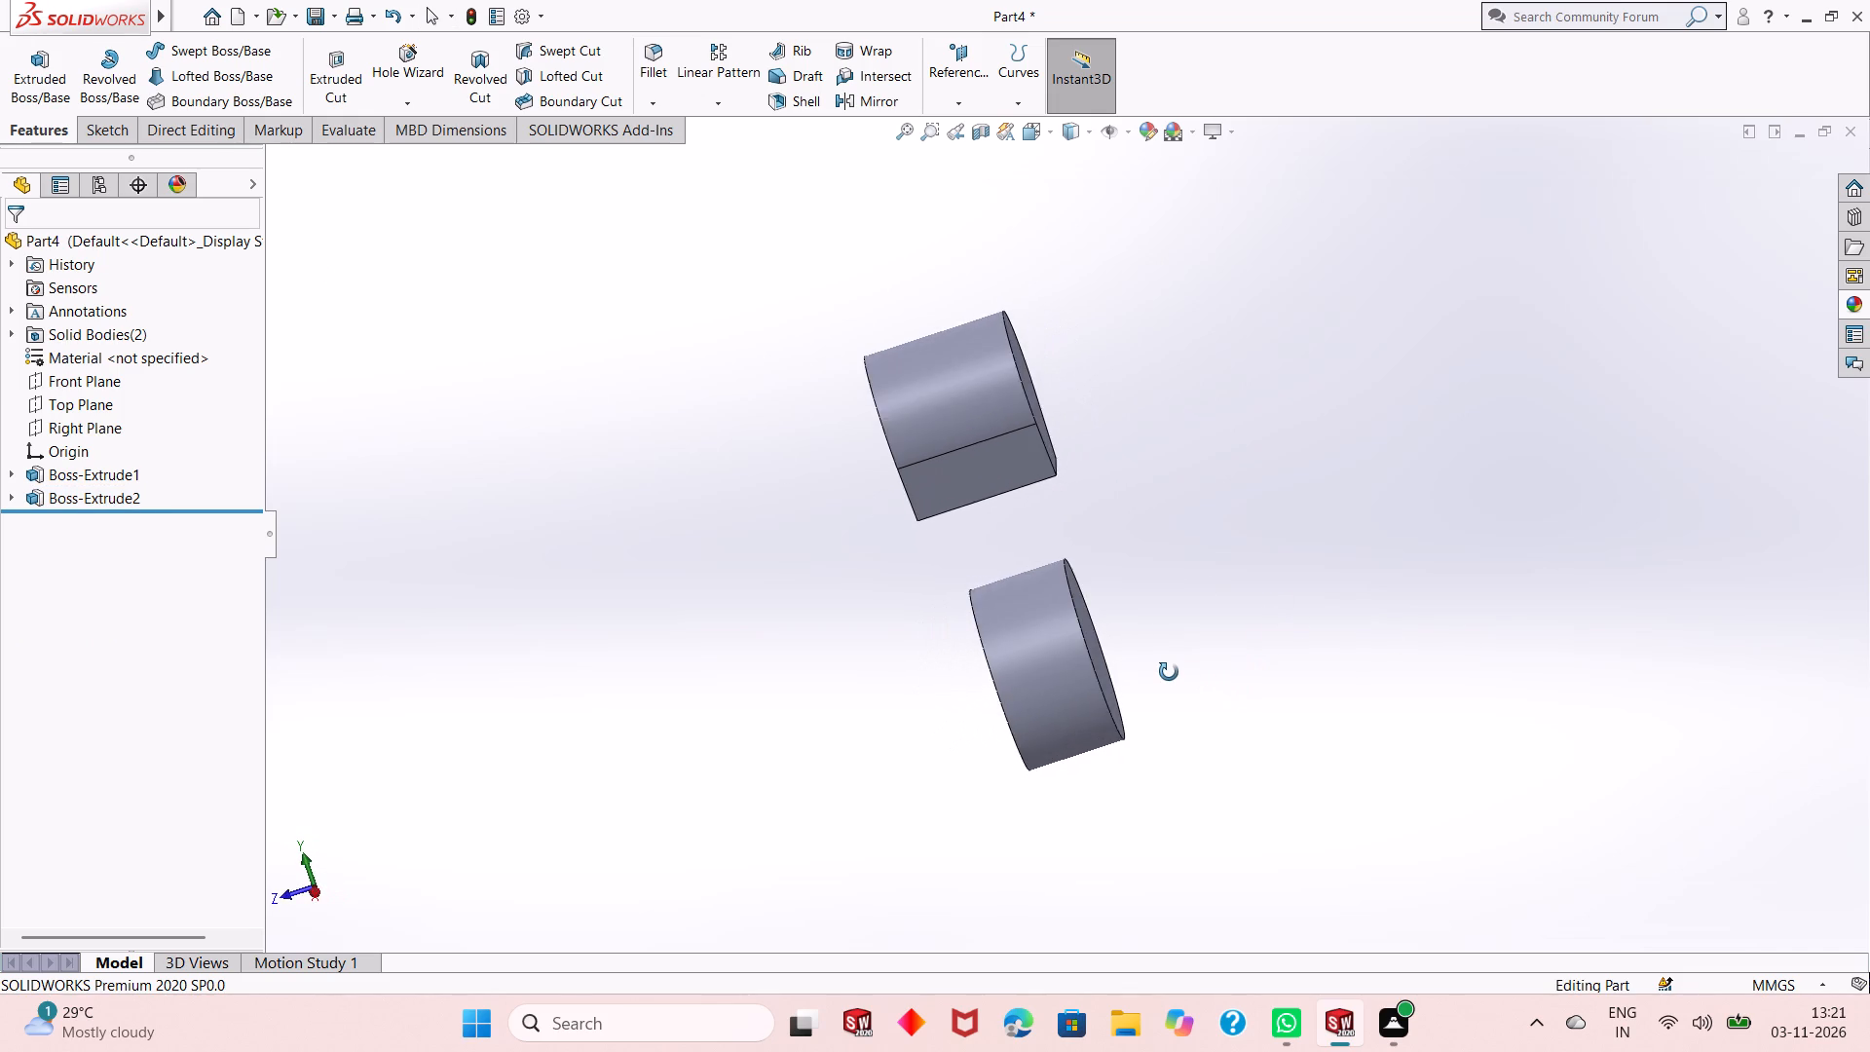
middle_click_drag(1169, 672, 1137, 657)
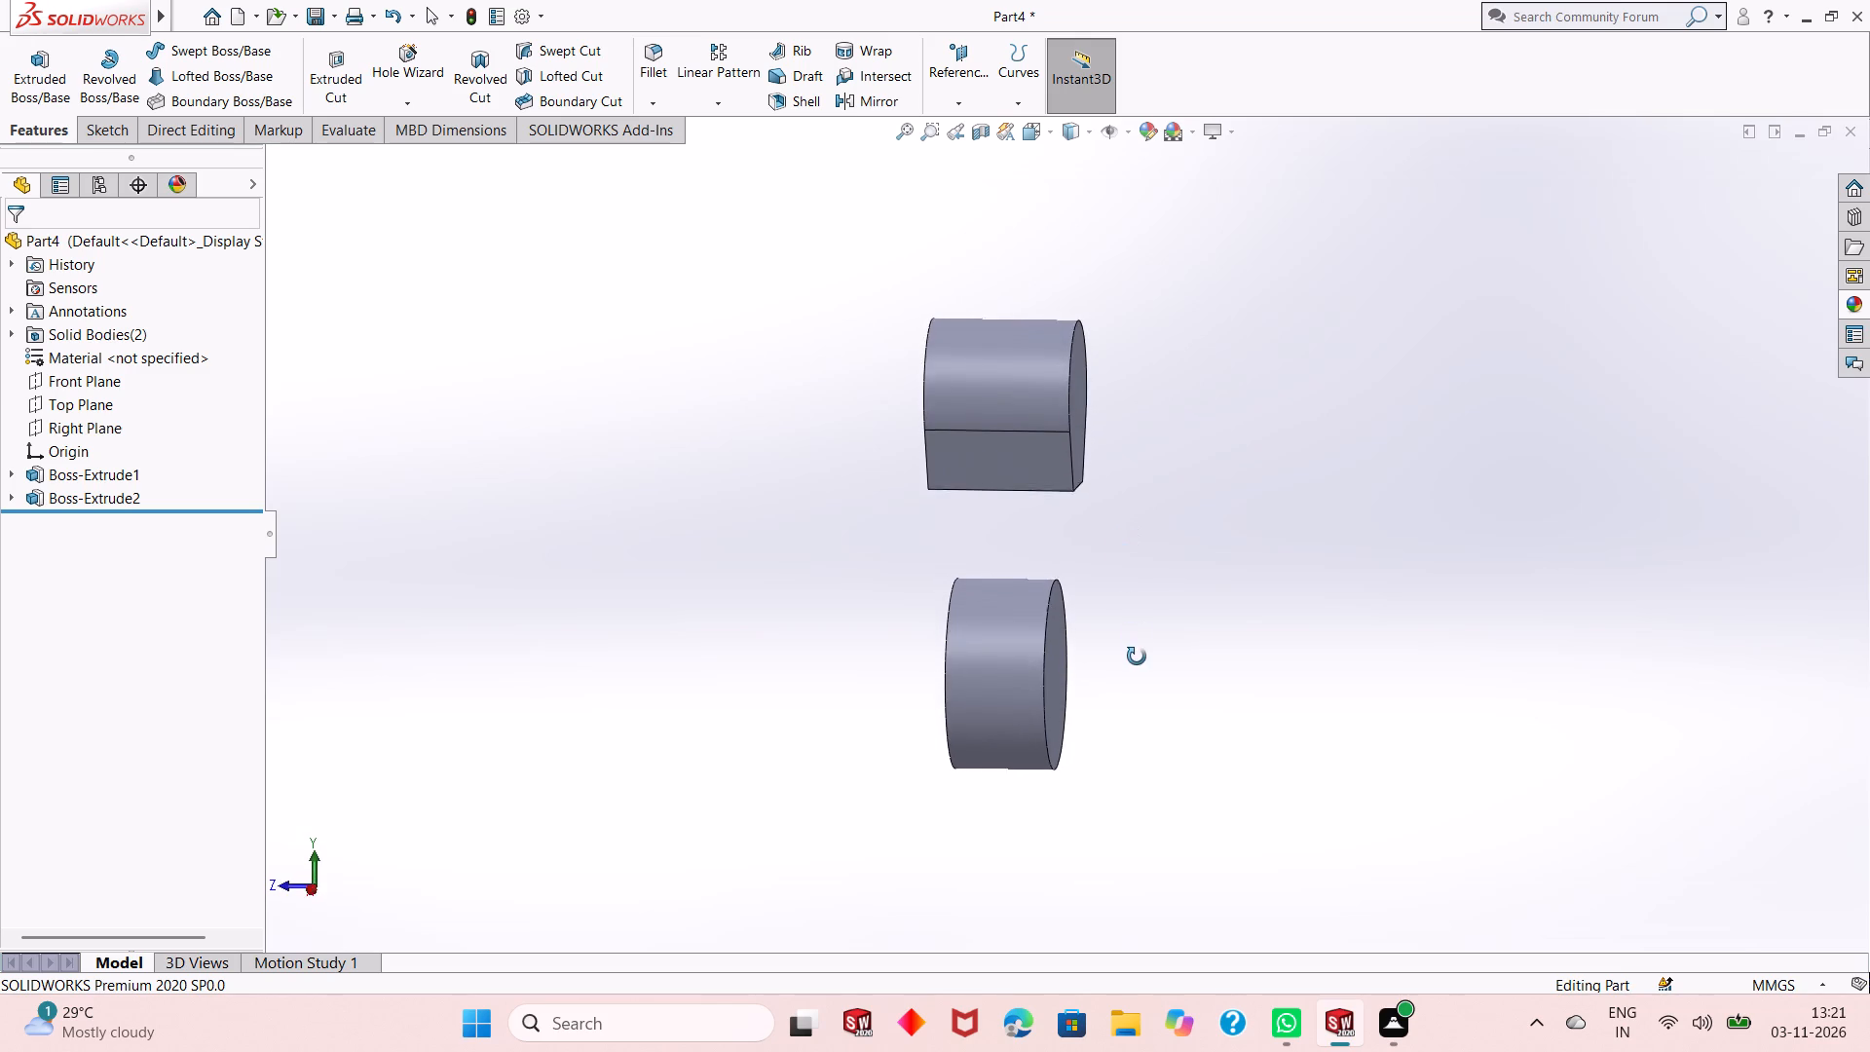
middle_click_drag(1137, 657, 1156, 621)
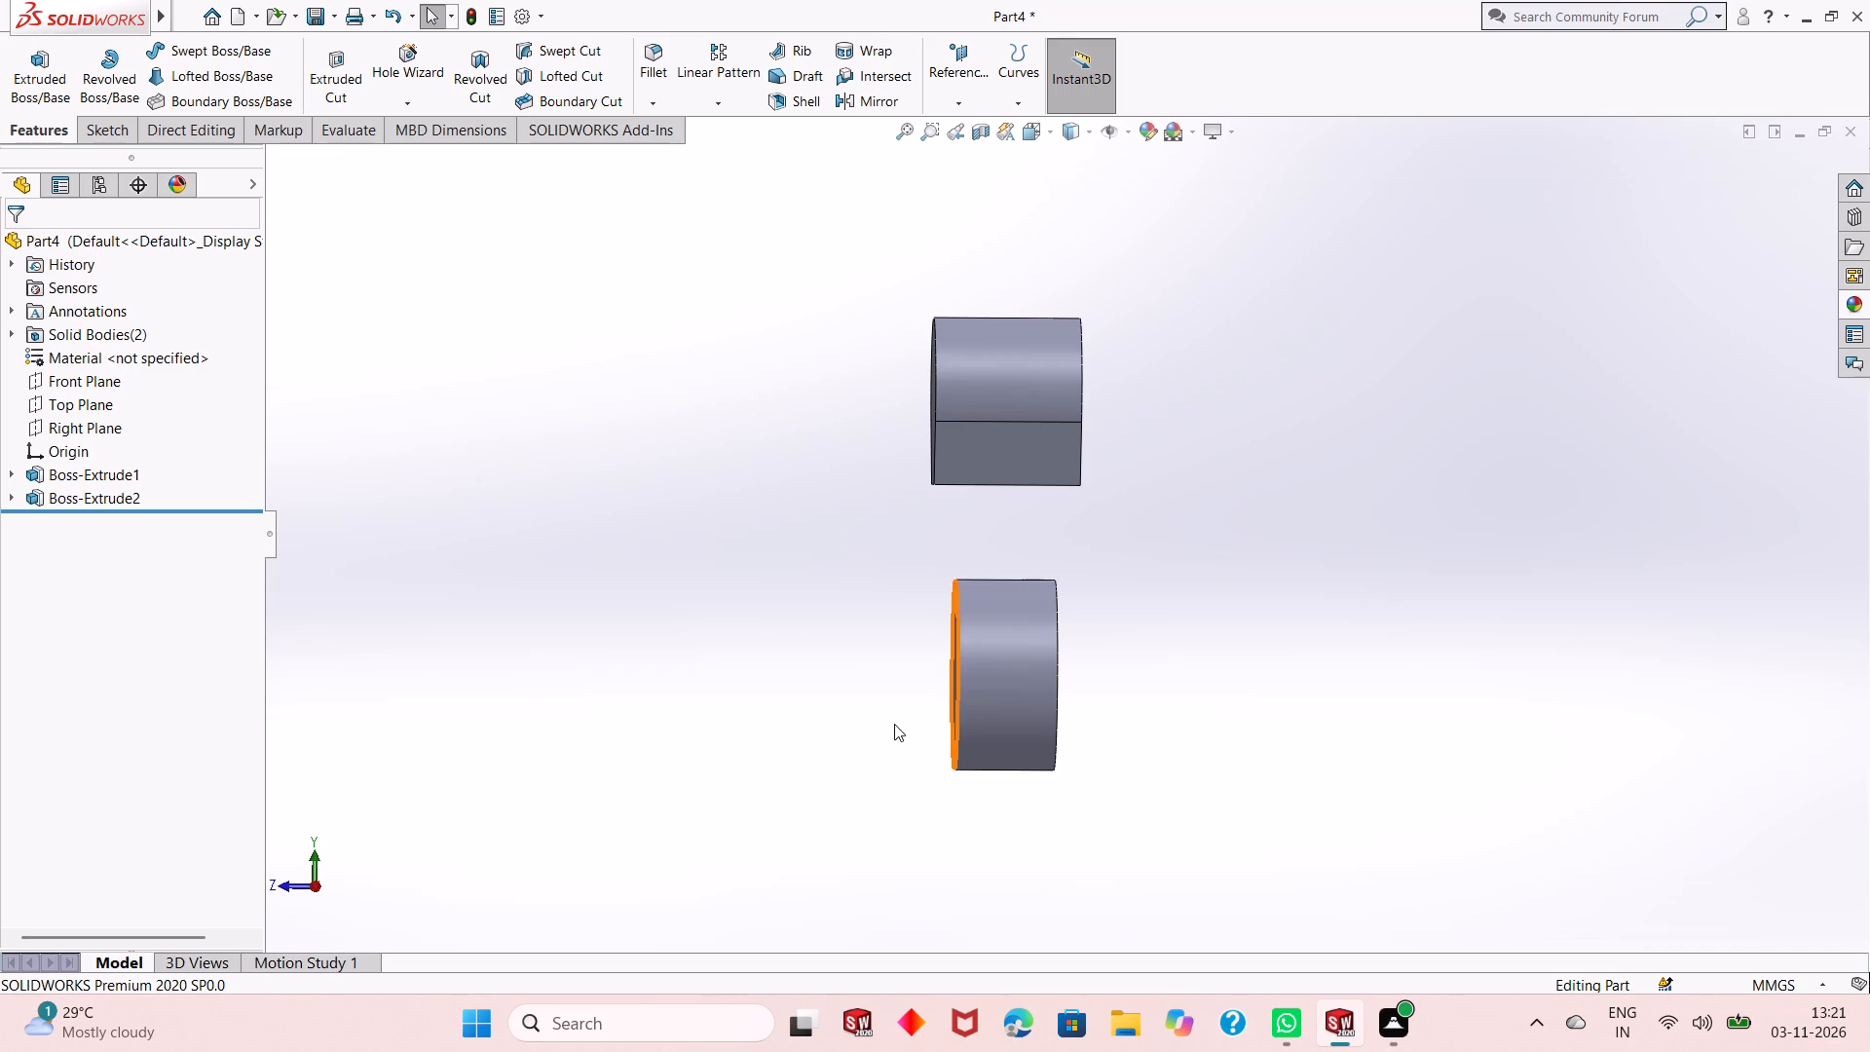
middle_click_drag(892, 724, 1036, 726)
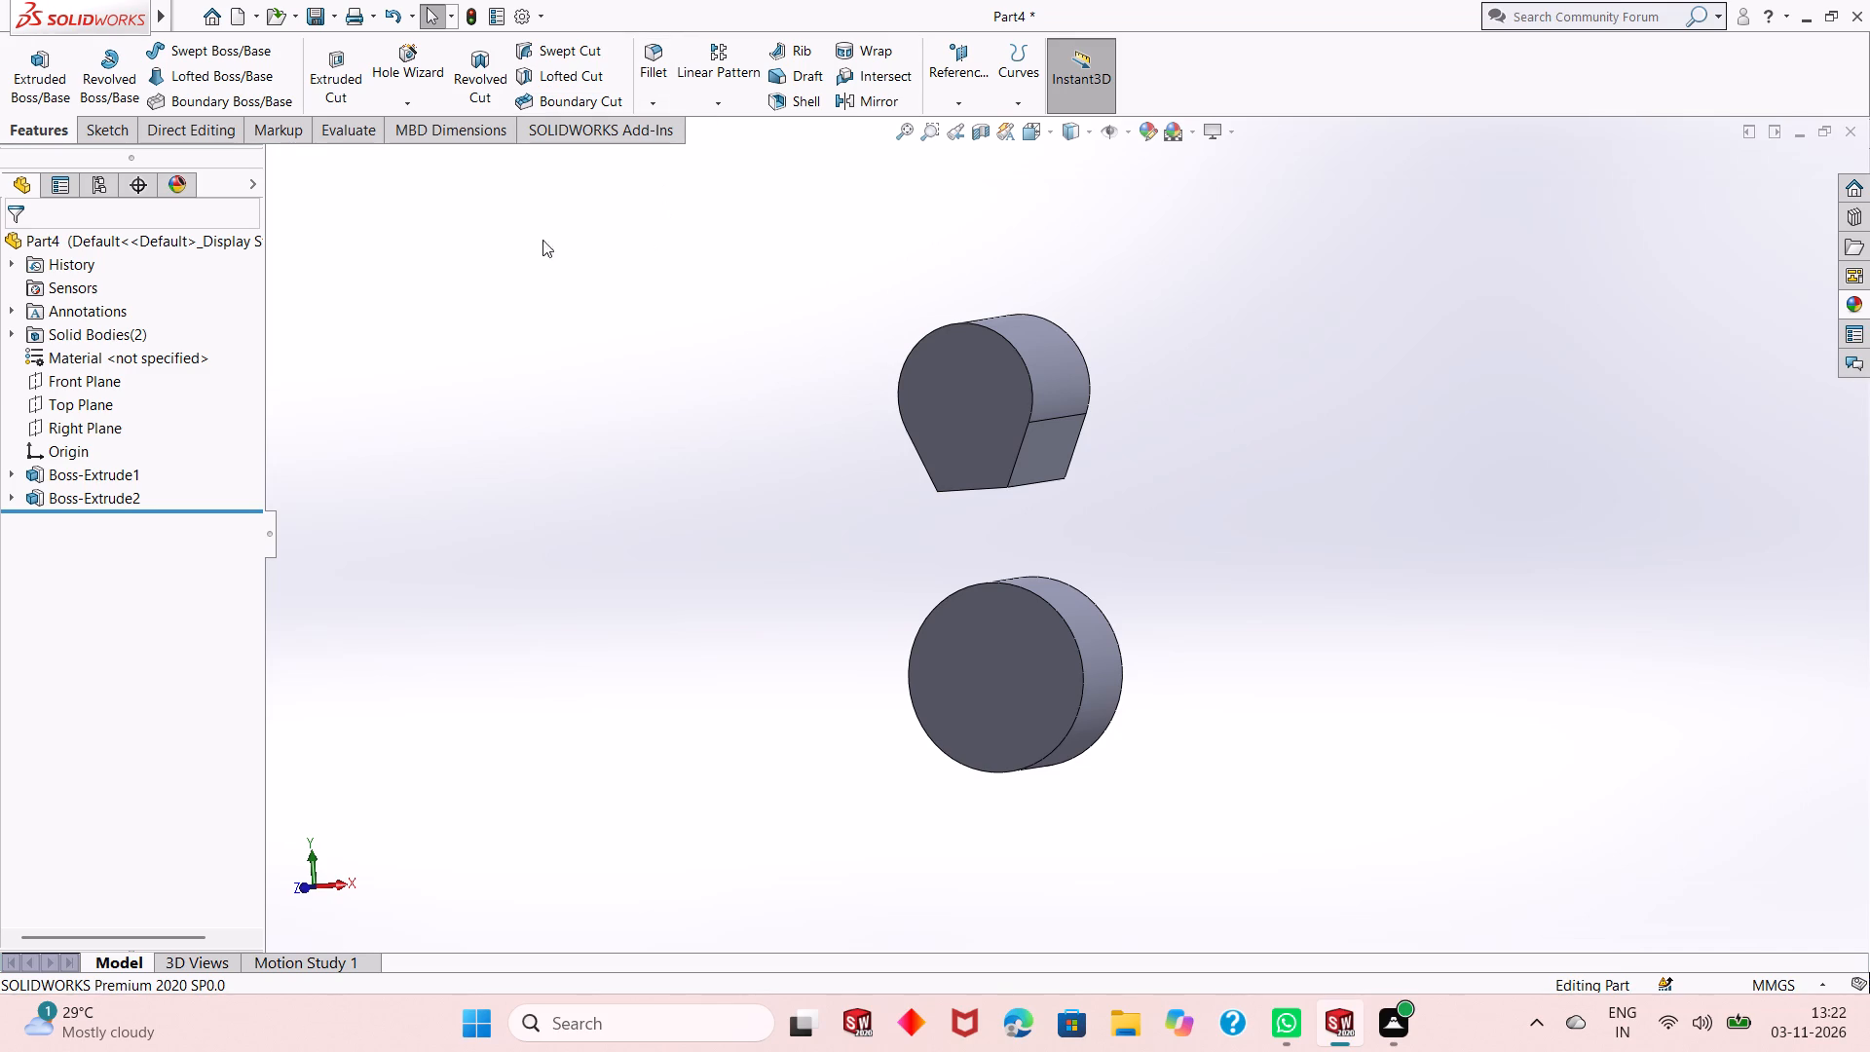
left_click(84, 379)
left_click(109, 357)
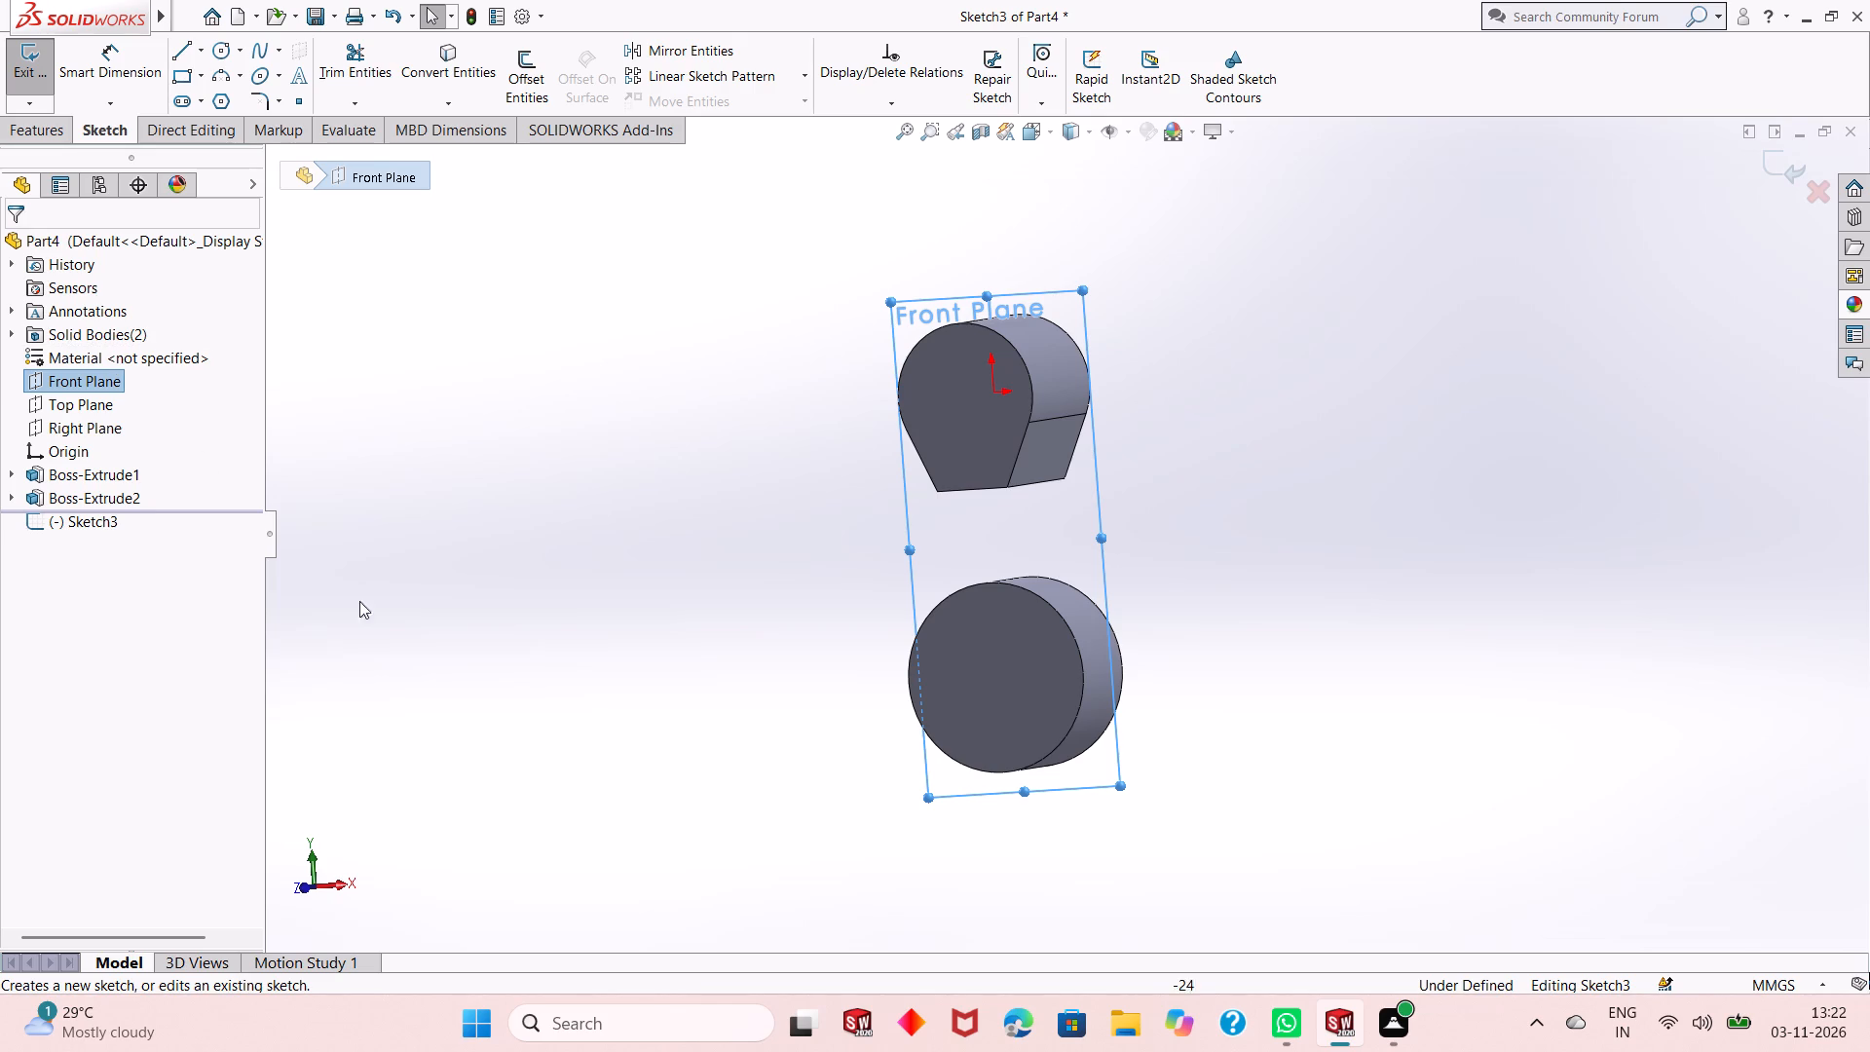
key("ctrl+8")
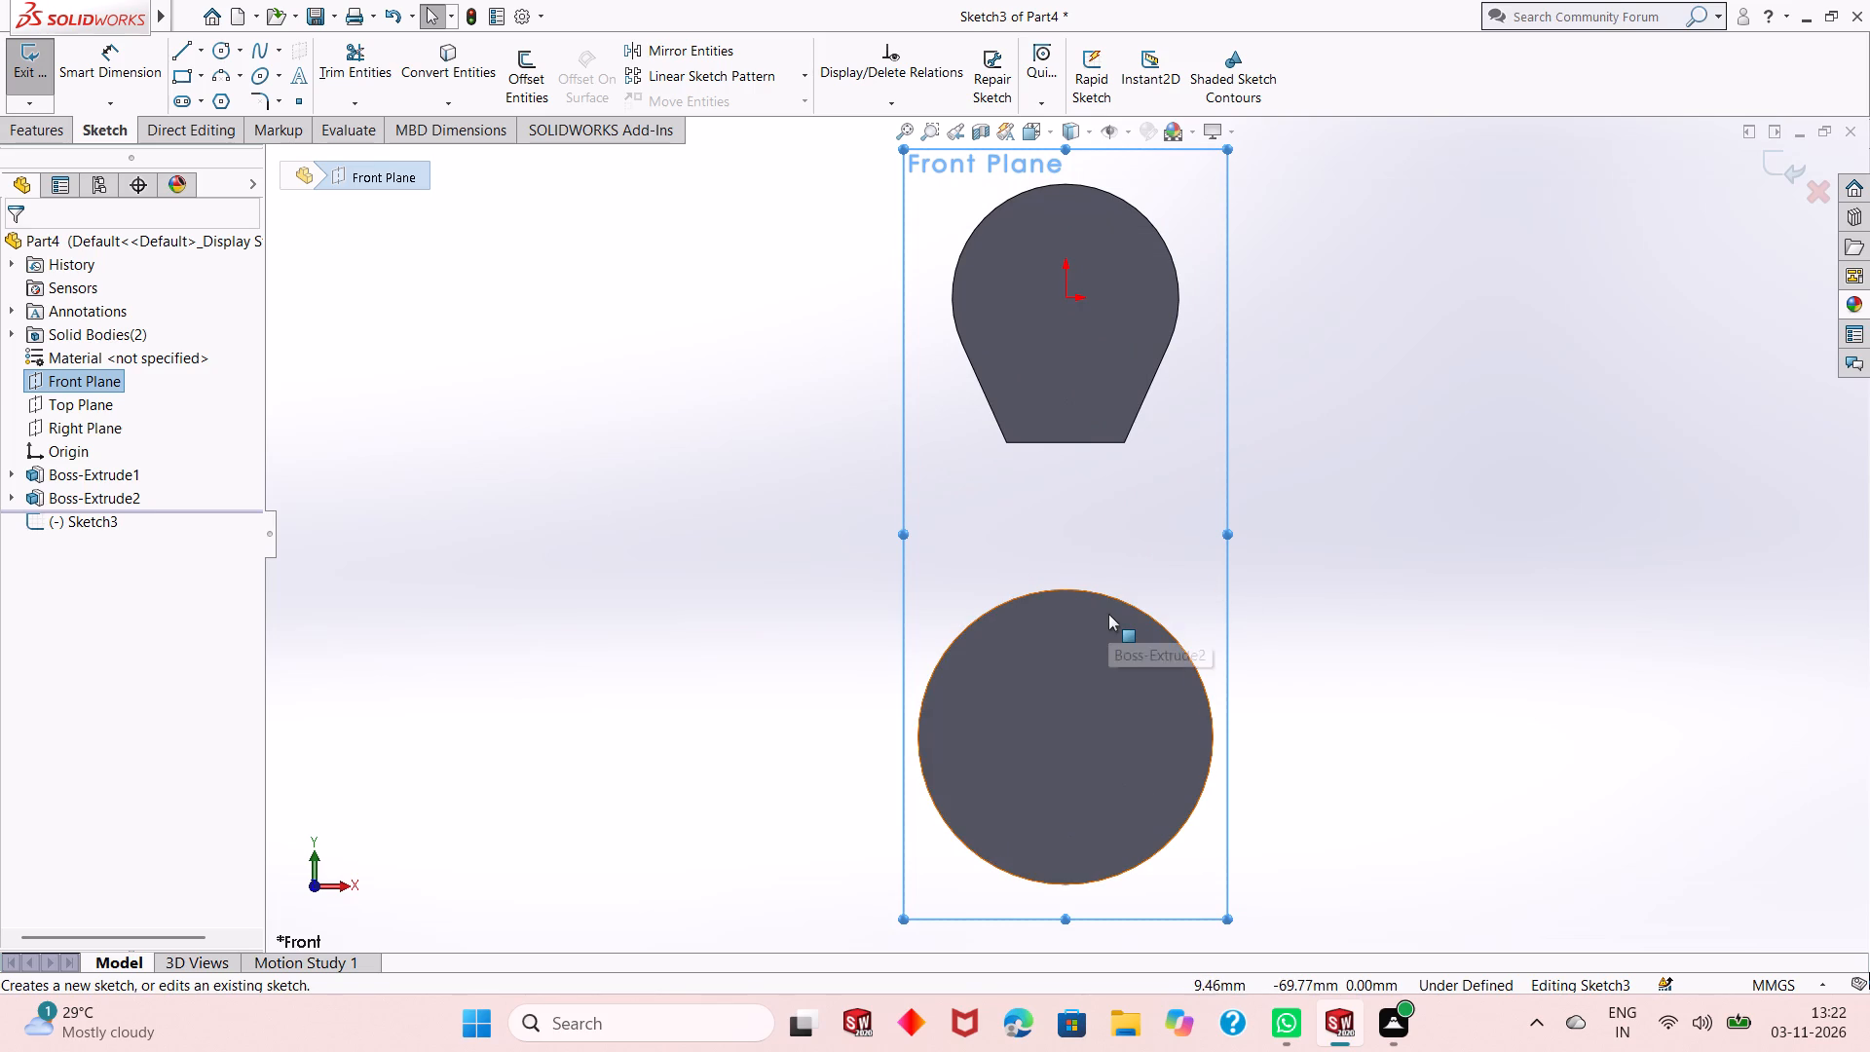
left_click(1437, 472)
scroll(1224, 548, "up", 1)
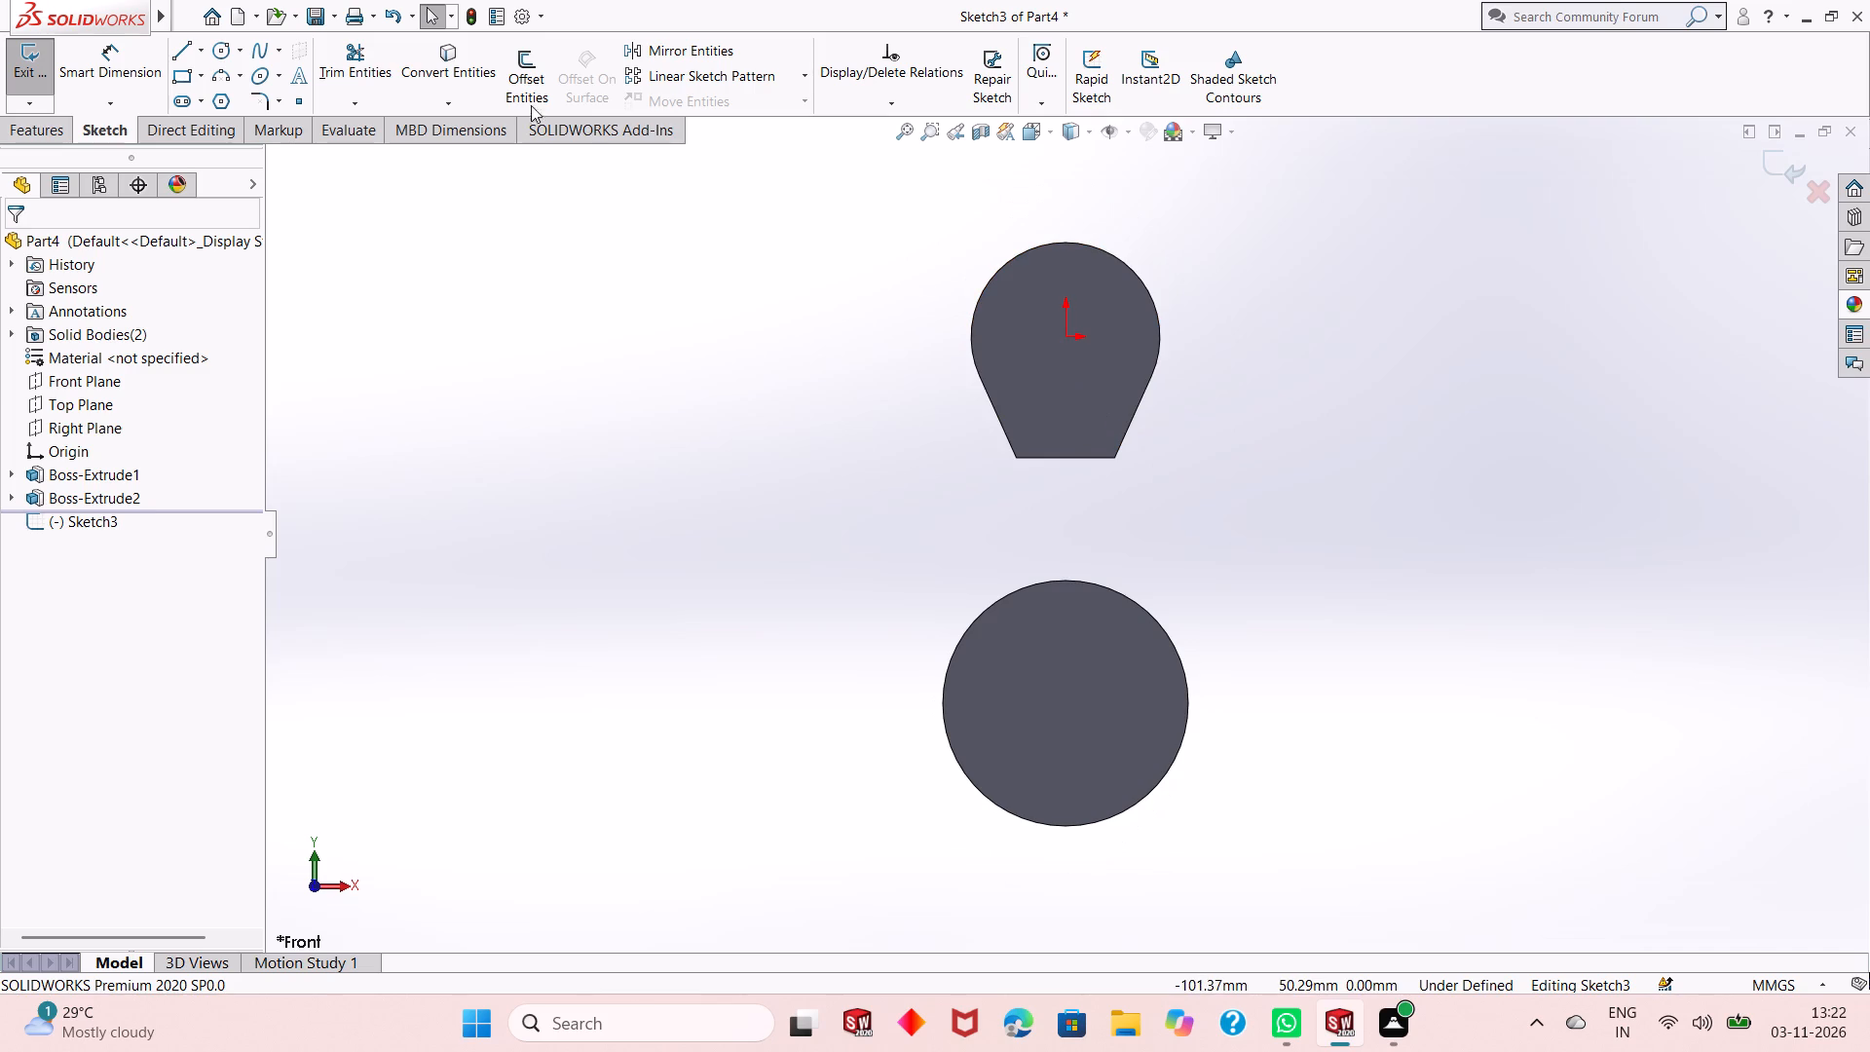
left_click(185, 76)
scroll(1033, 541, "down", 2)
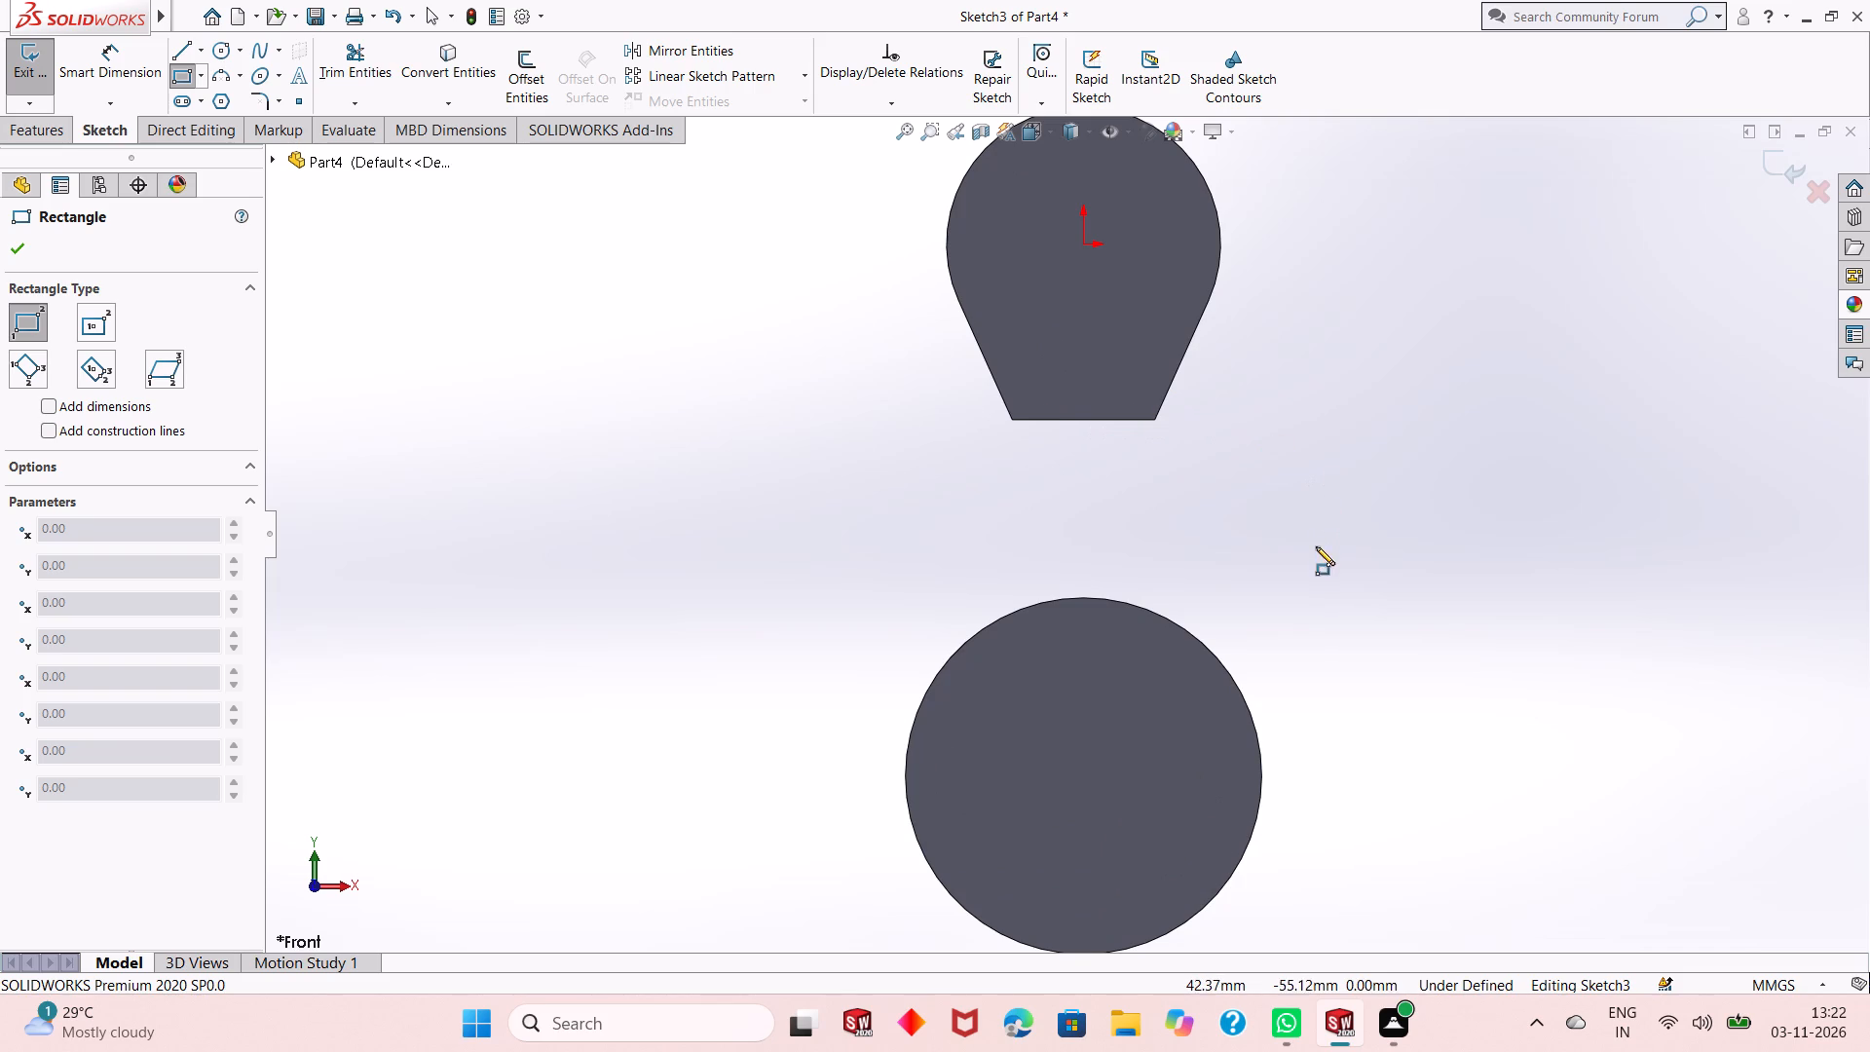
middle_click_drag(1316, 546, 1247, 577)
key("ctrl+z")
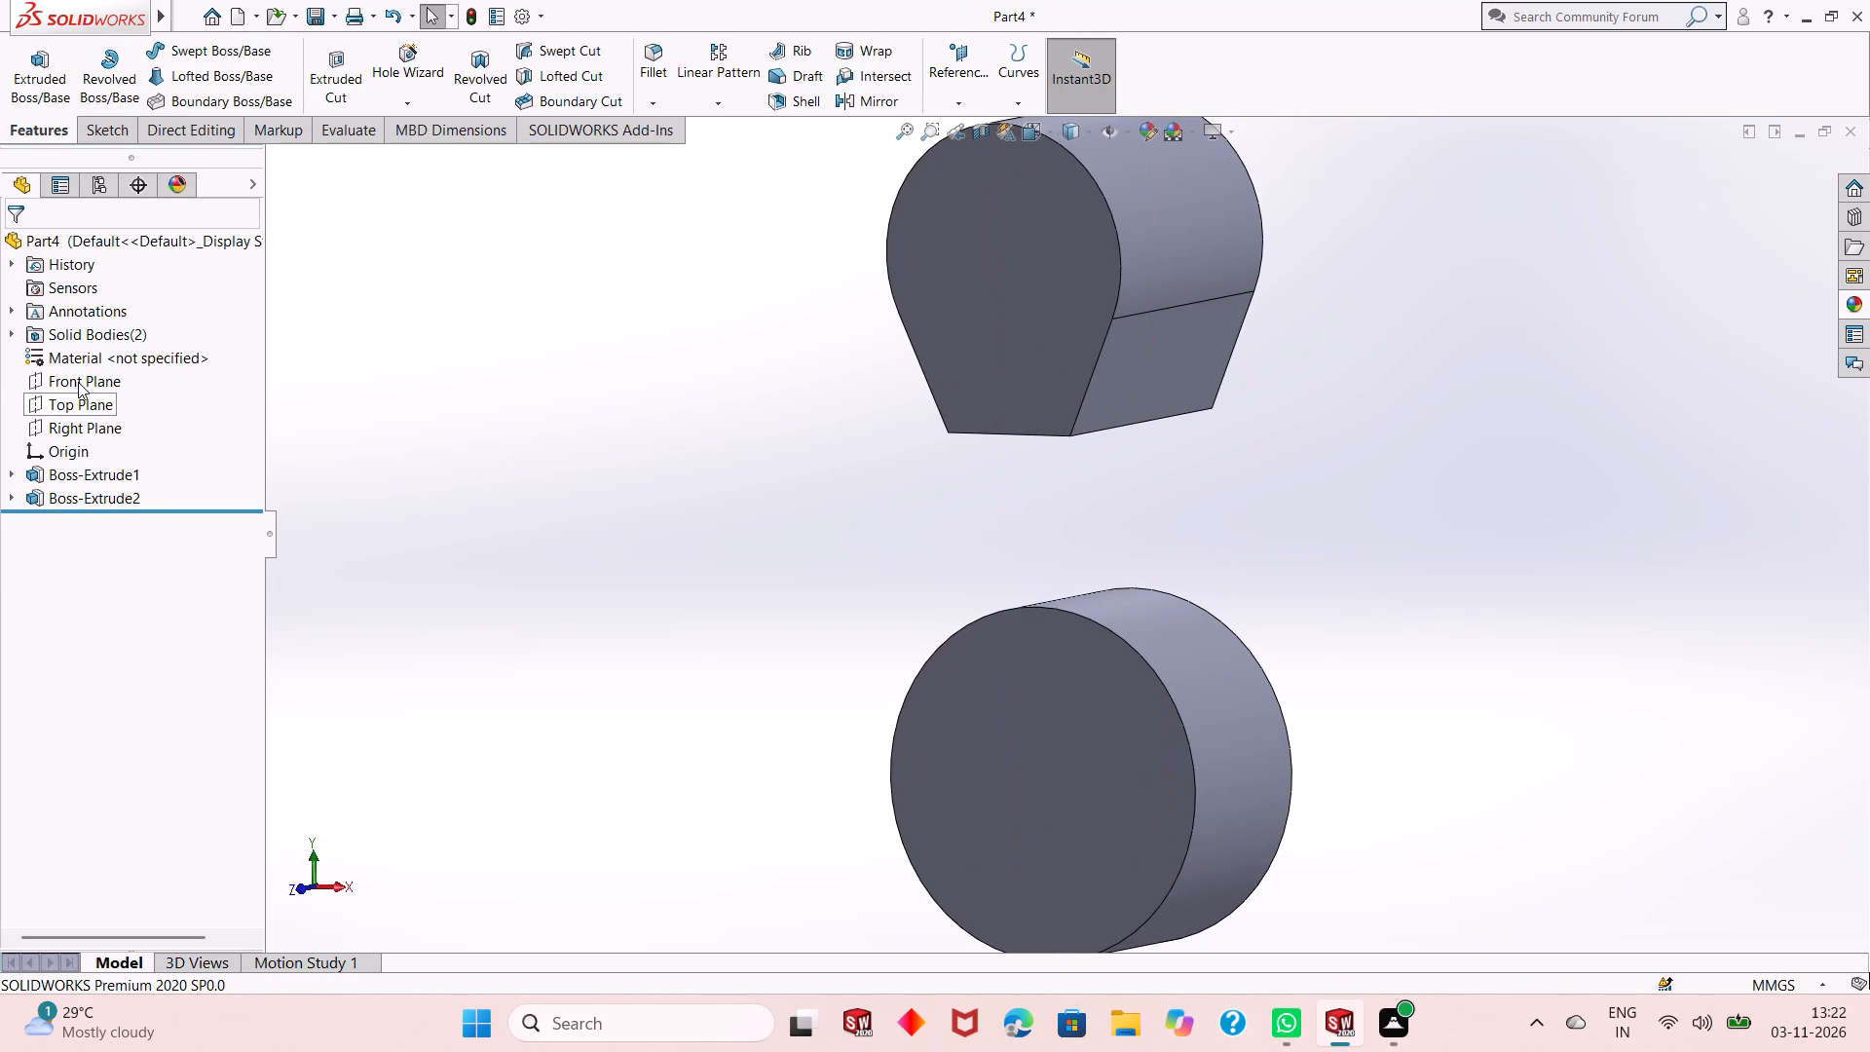
On the Right Plane, sketch a corner rectangle about 20 mm wide, spanning from the tapered body's lower part into the cylinder's upper part.
left_click(86, 424)
left_click(101, 403)
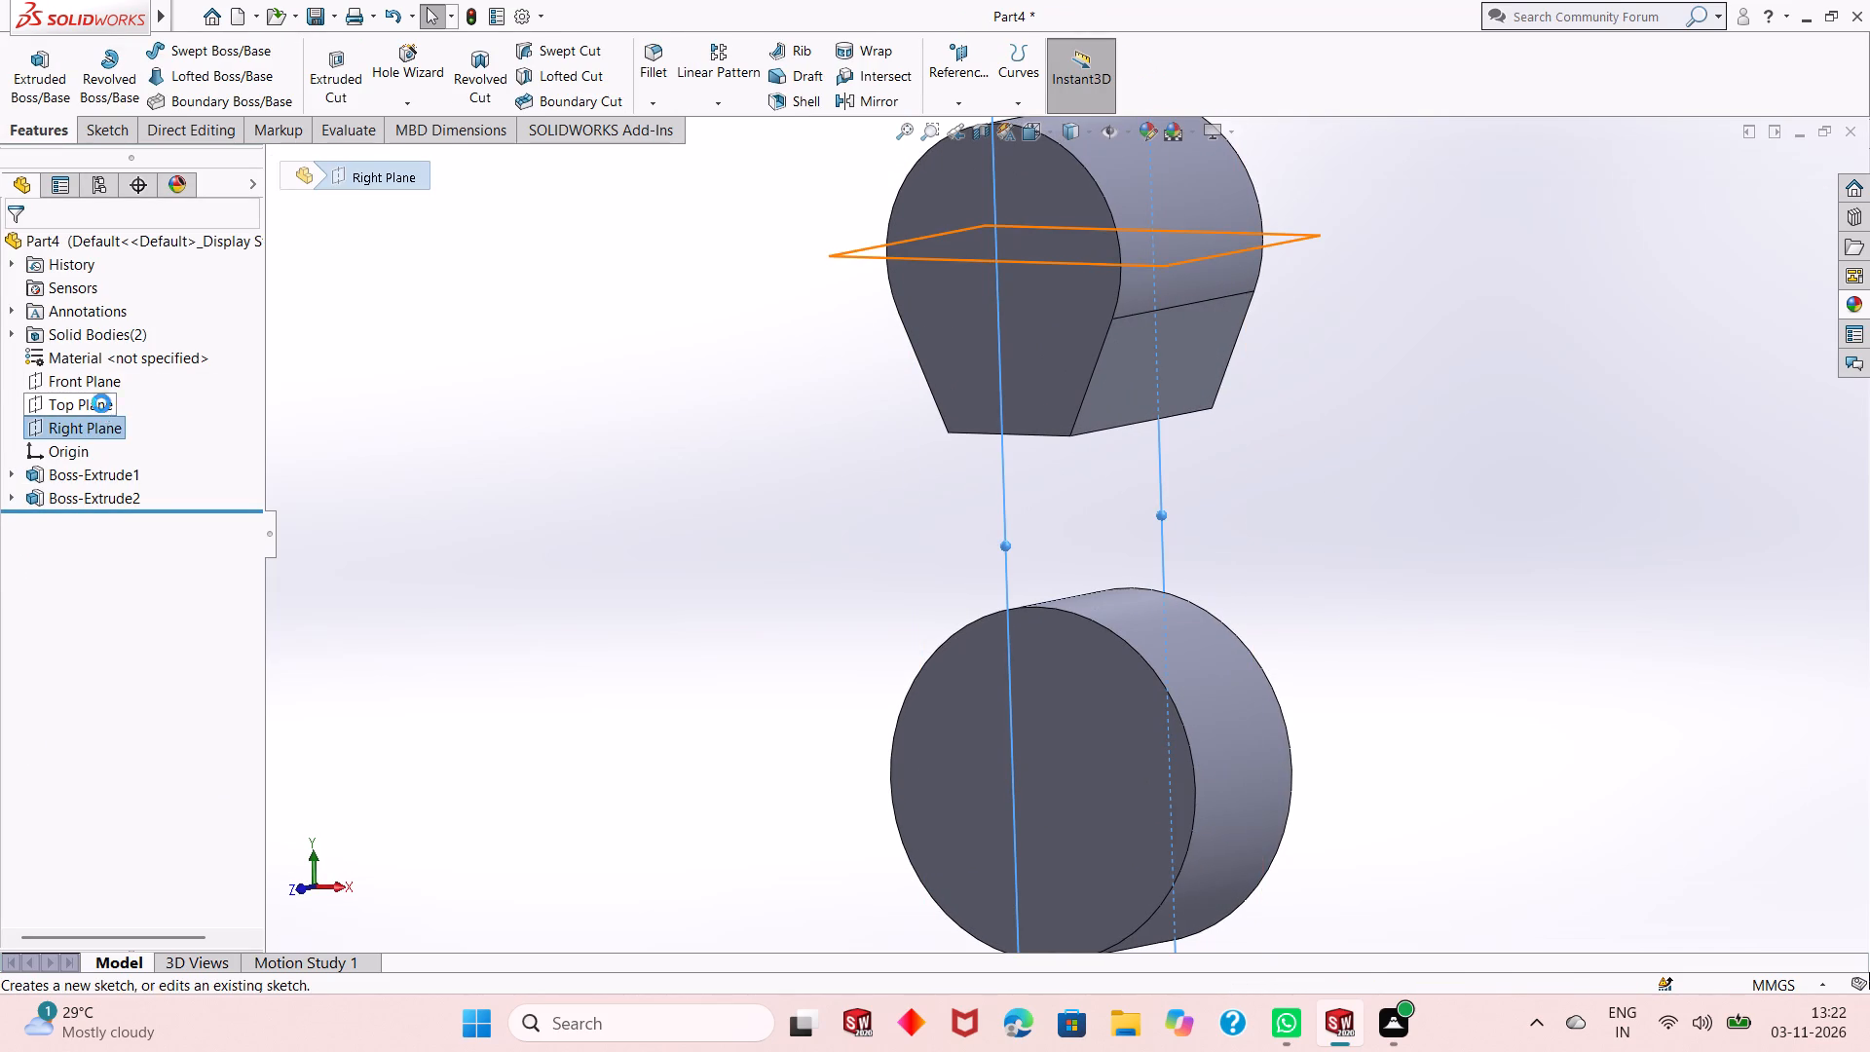
key("ctrl+8")
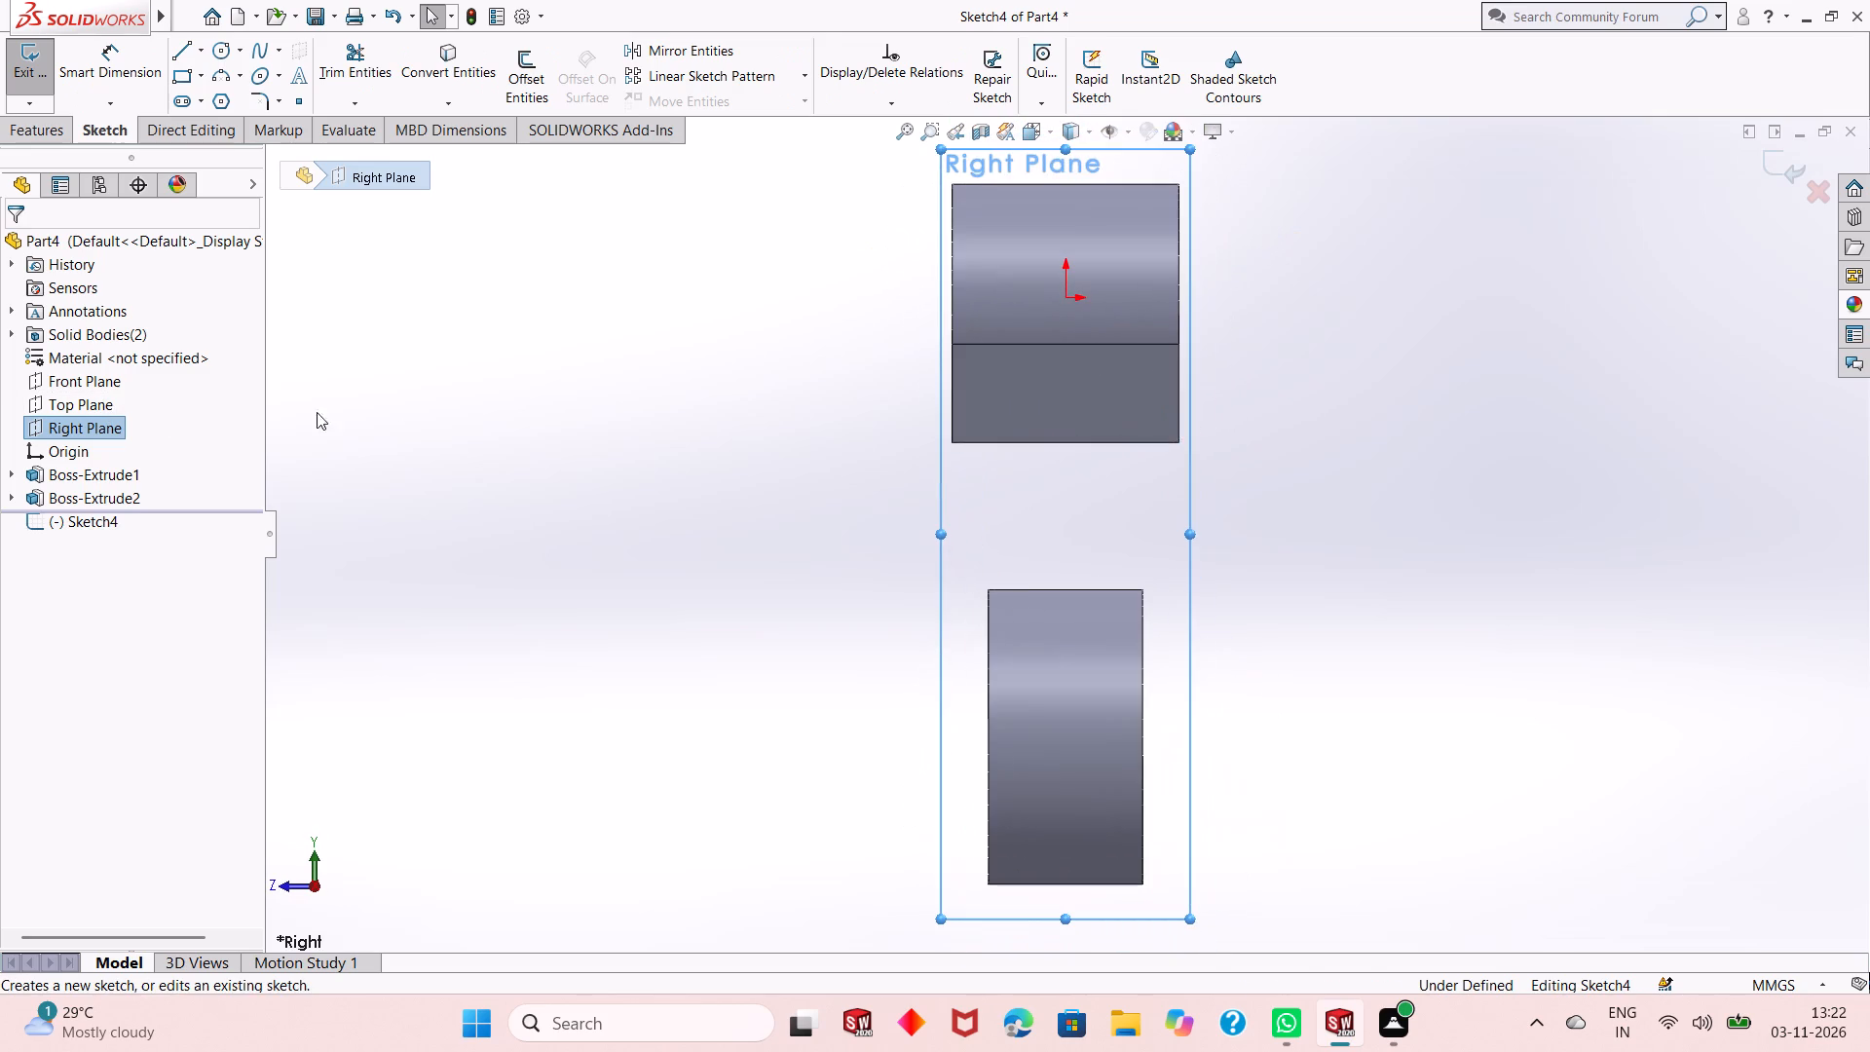
left_click(179, 68)
left_click(1015, 414)
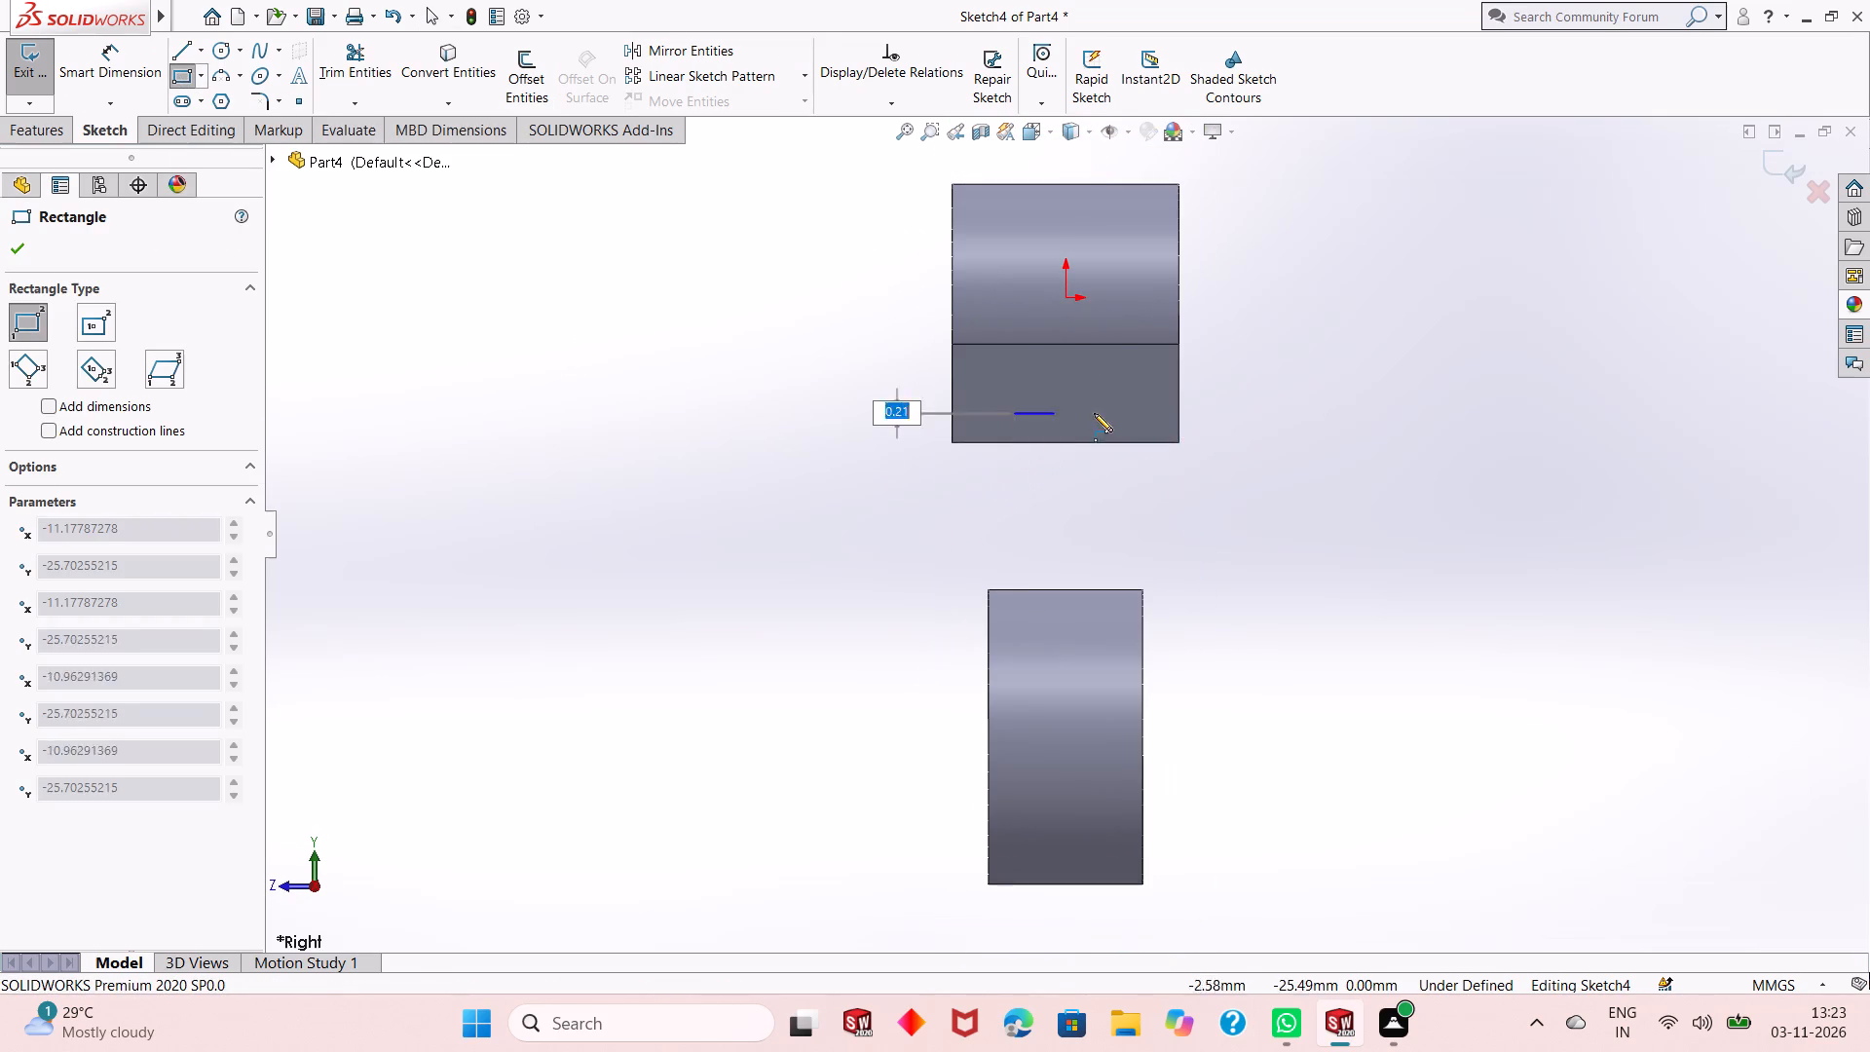
left_click(1106, 635)
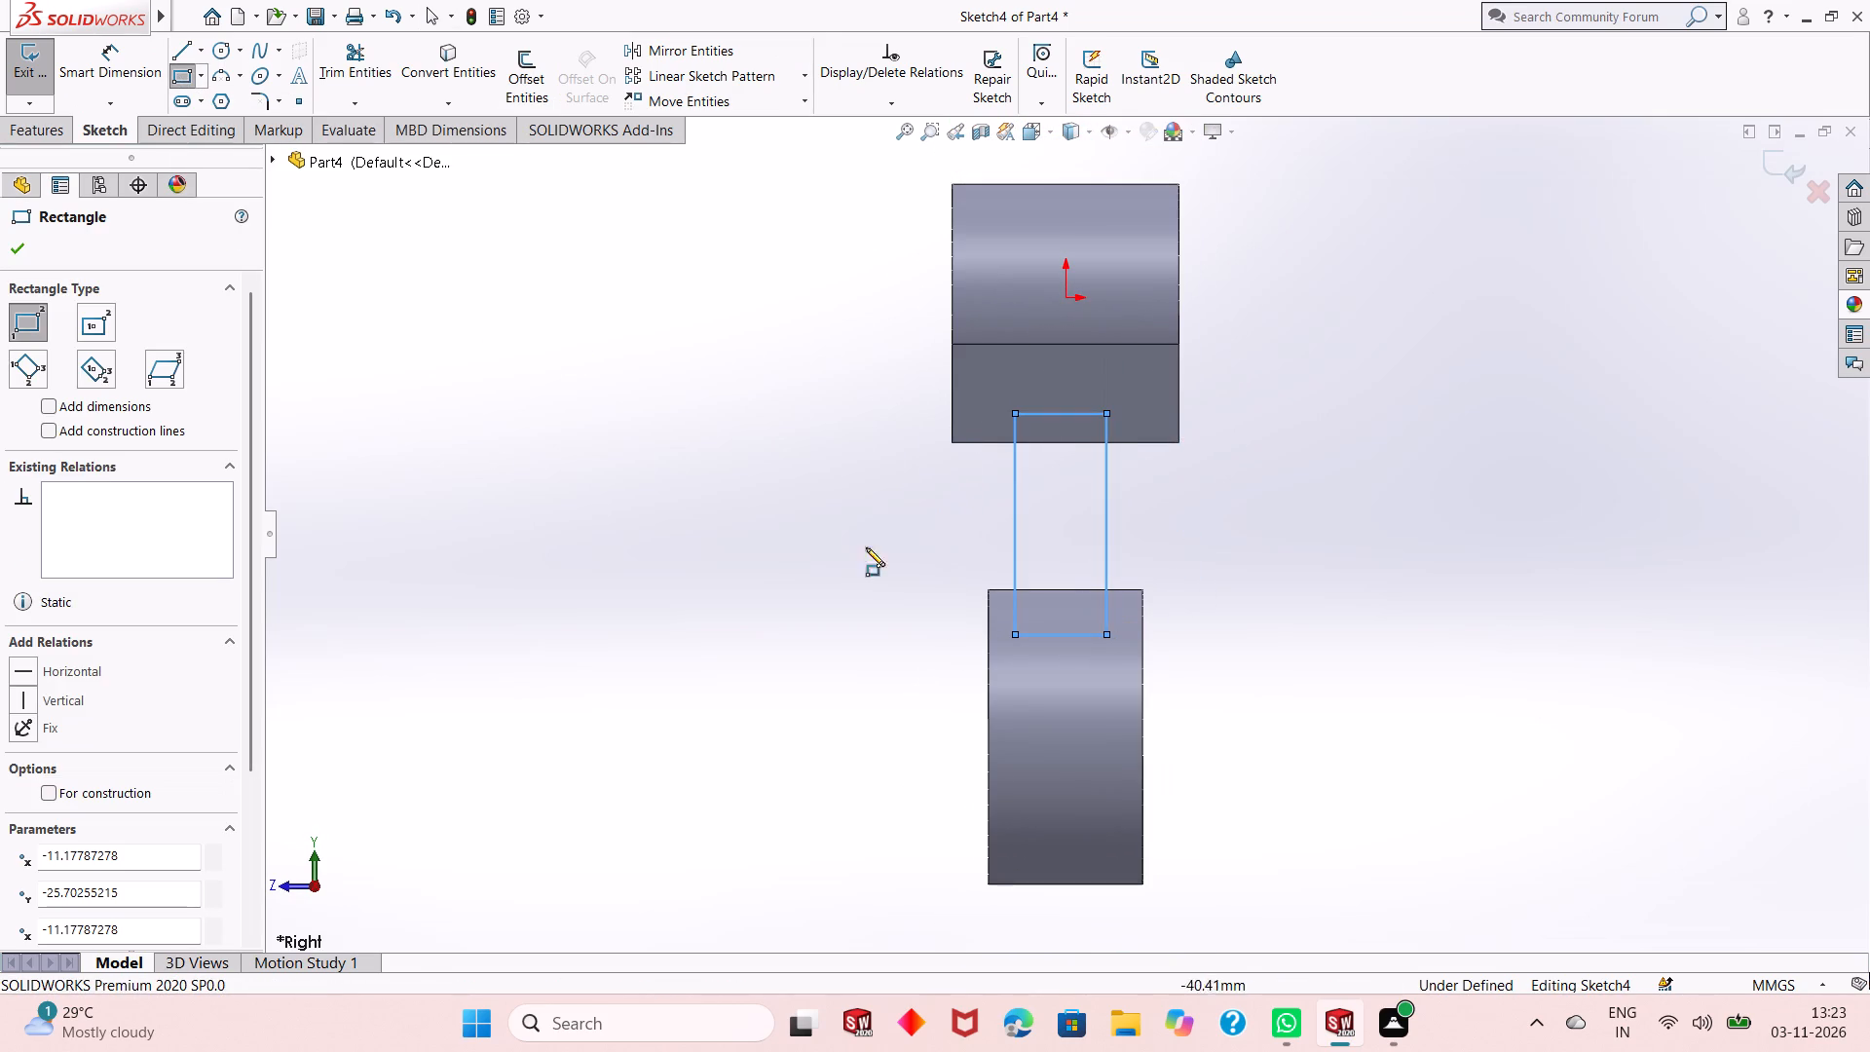
right_click(763, 529)
left_click(781, 536)
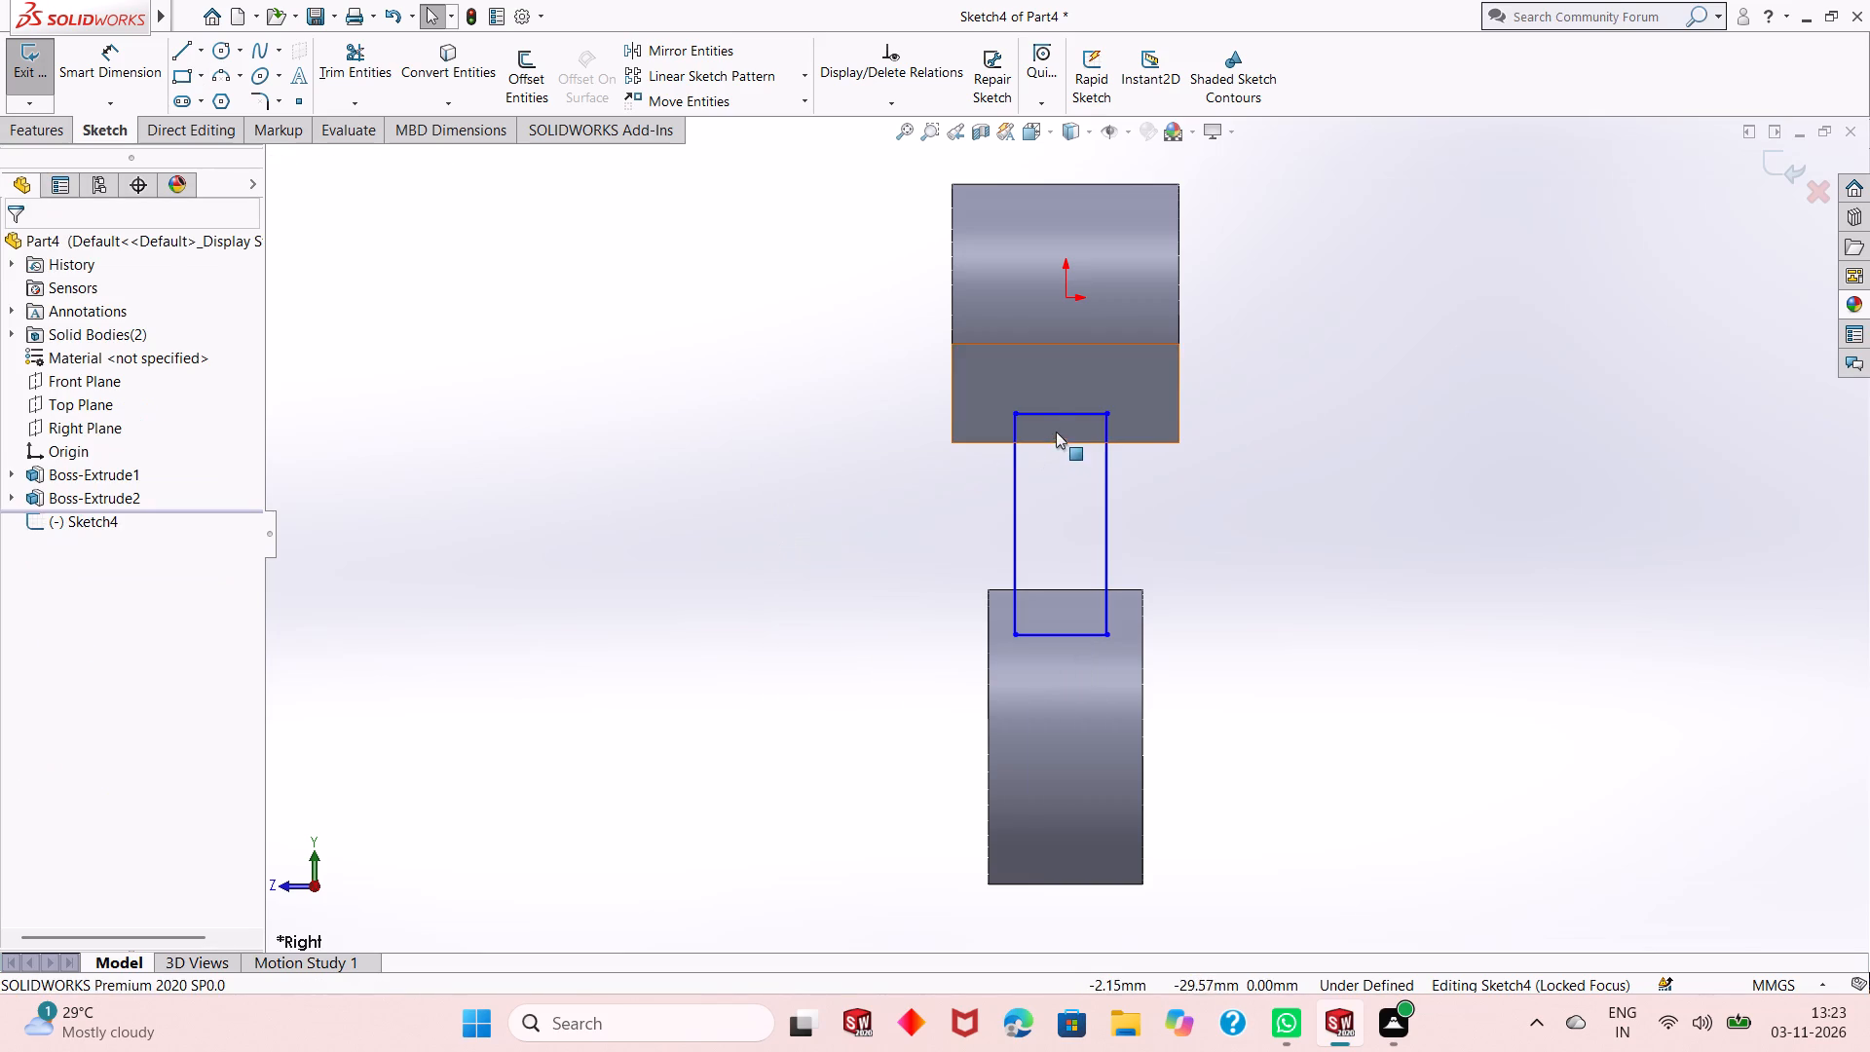
Add a Vertical relation between the midpoint of the rectangle's top line and the origin.
left_click(1063, 412)
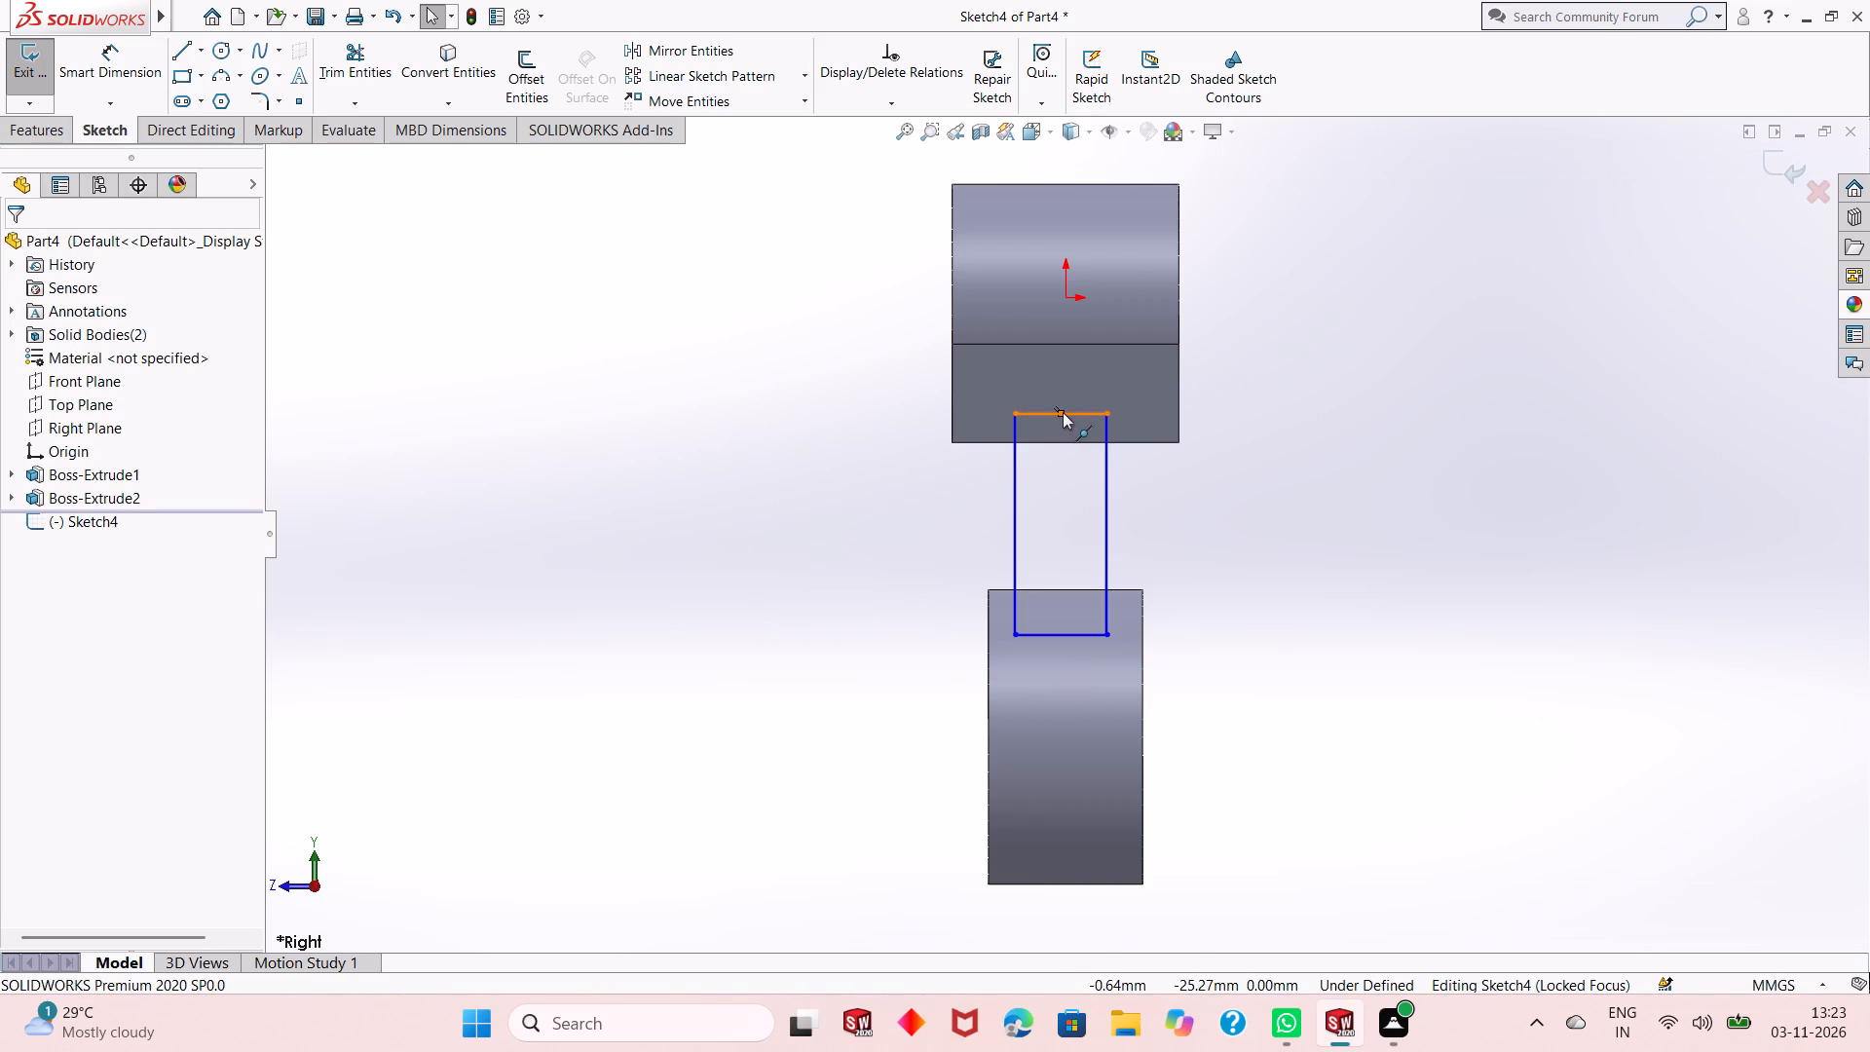
left_click(1065, 302, "ctrl")
left_click(1155, 219)
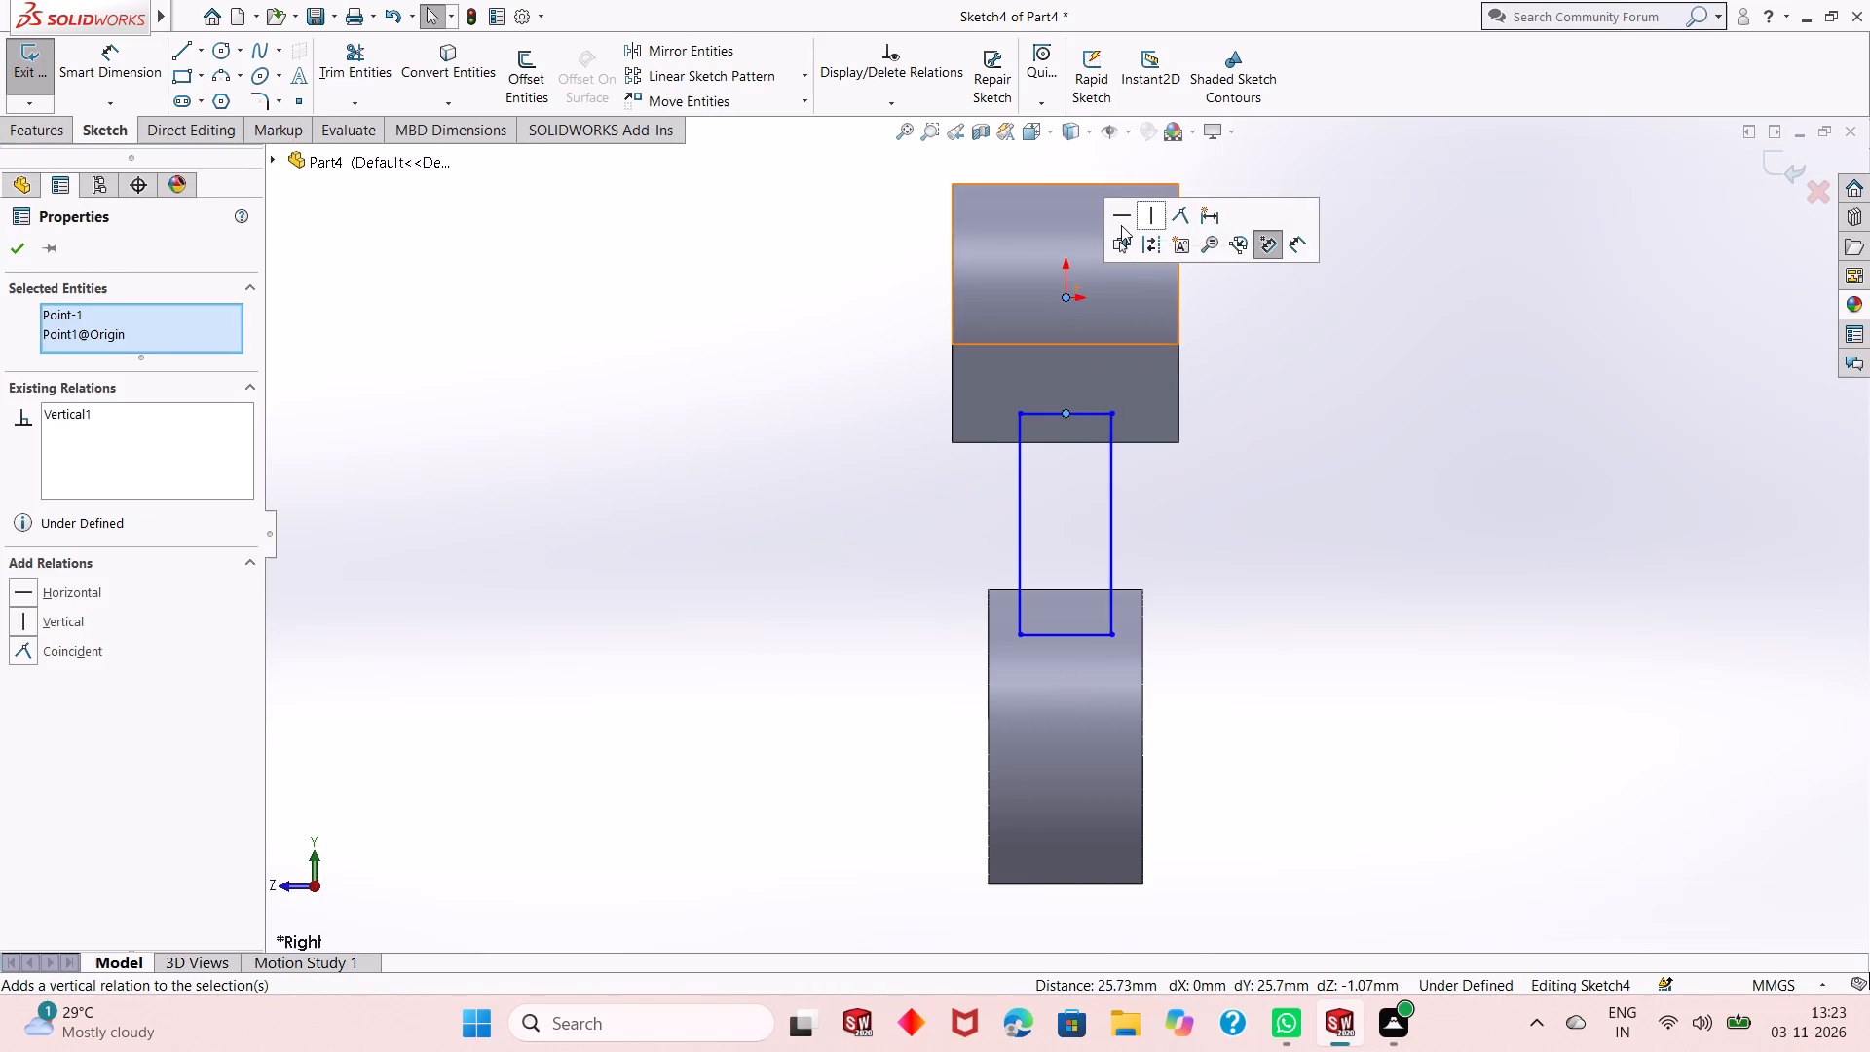
left_click(11, 246)
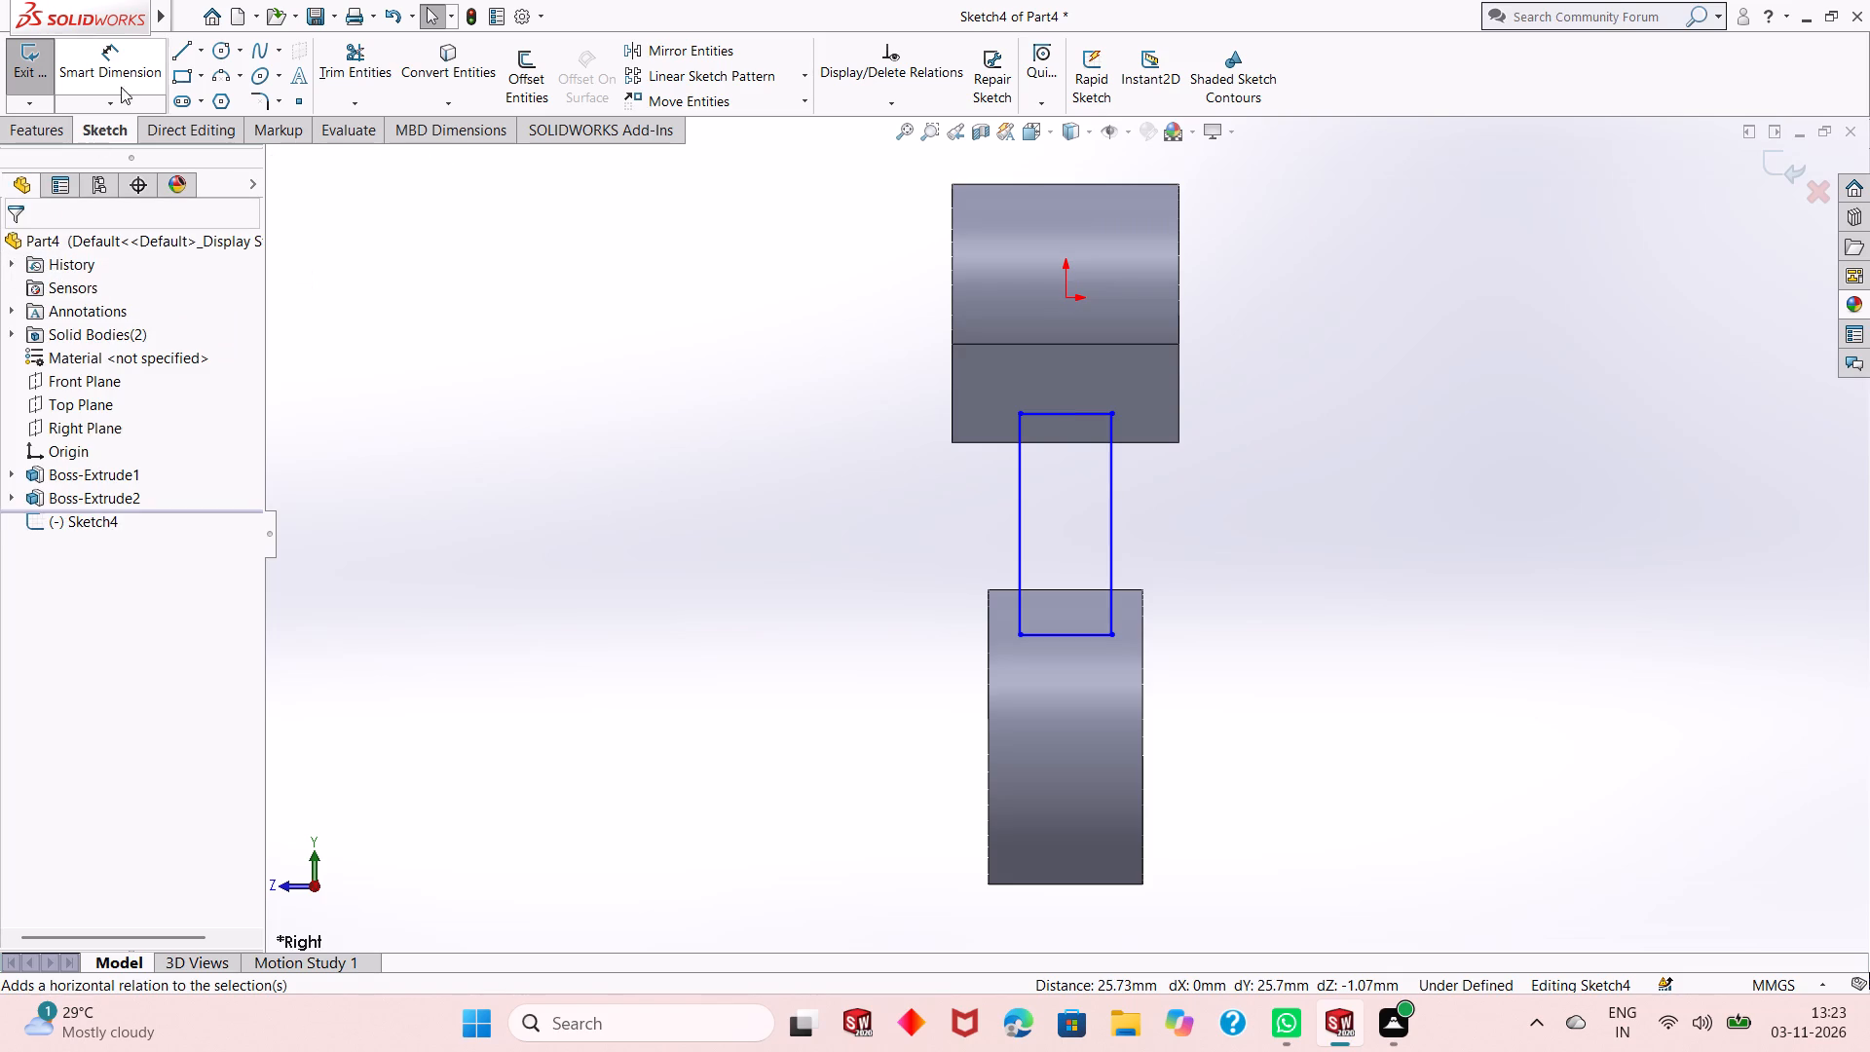
Dimension the rectangle's bottom line at 20 mm.
left_click(128, 76)
left_click(1051, 629)
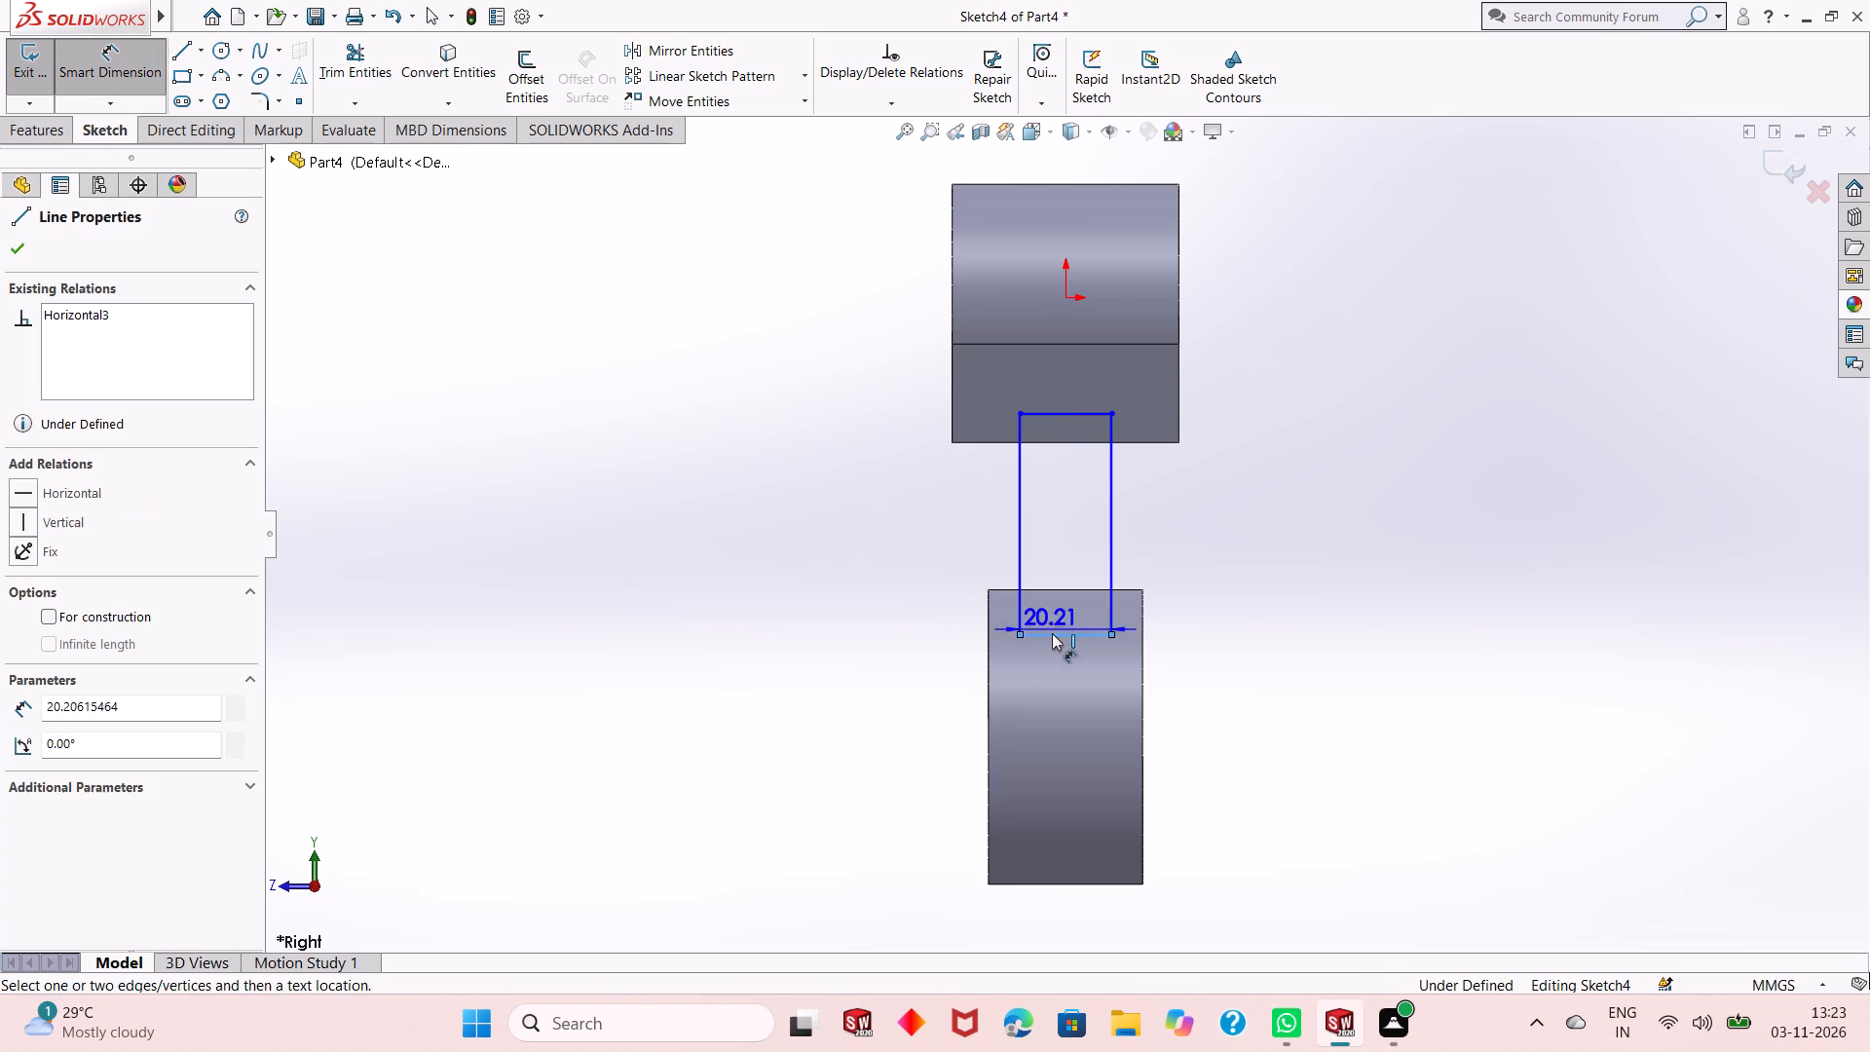
left_click(1040, 694)
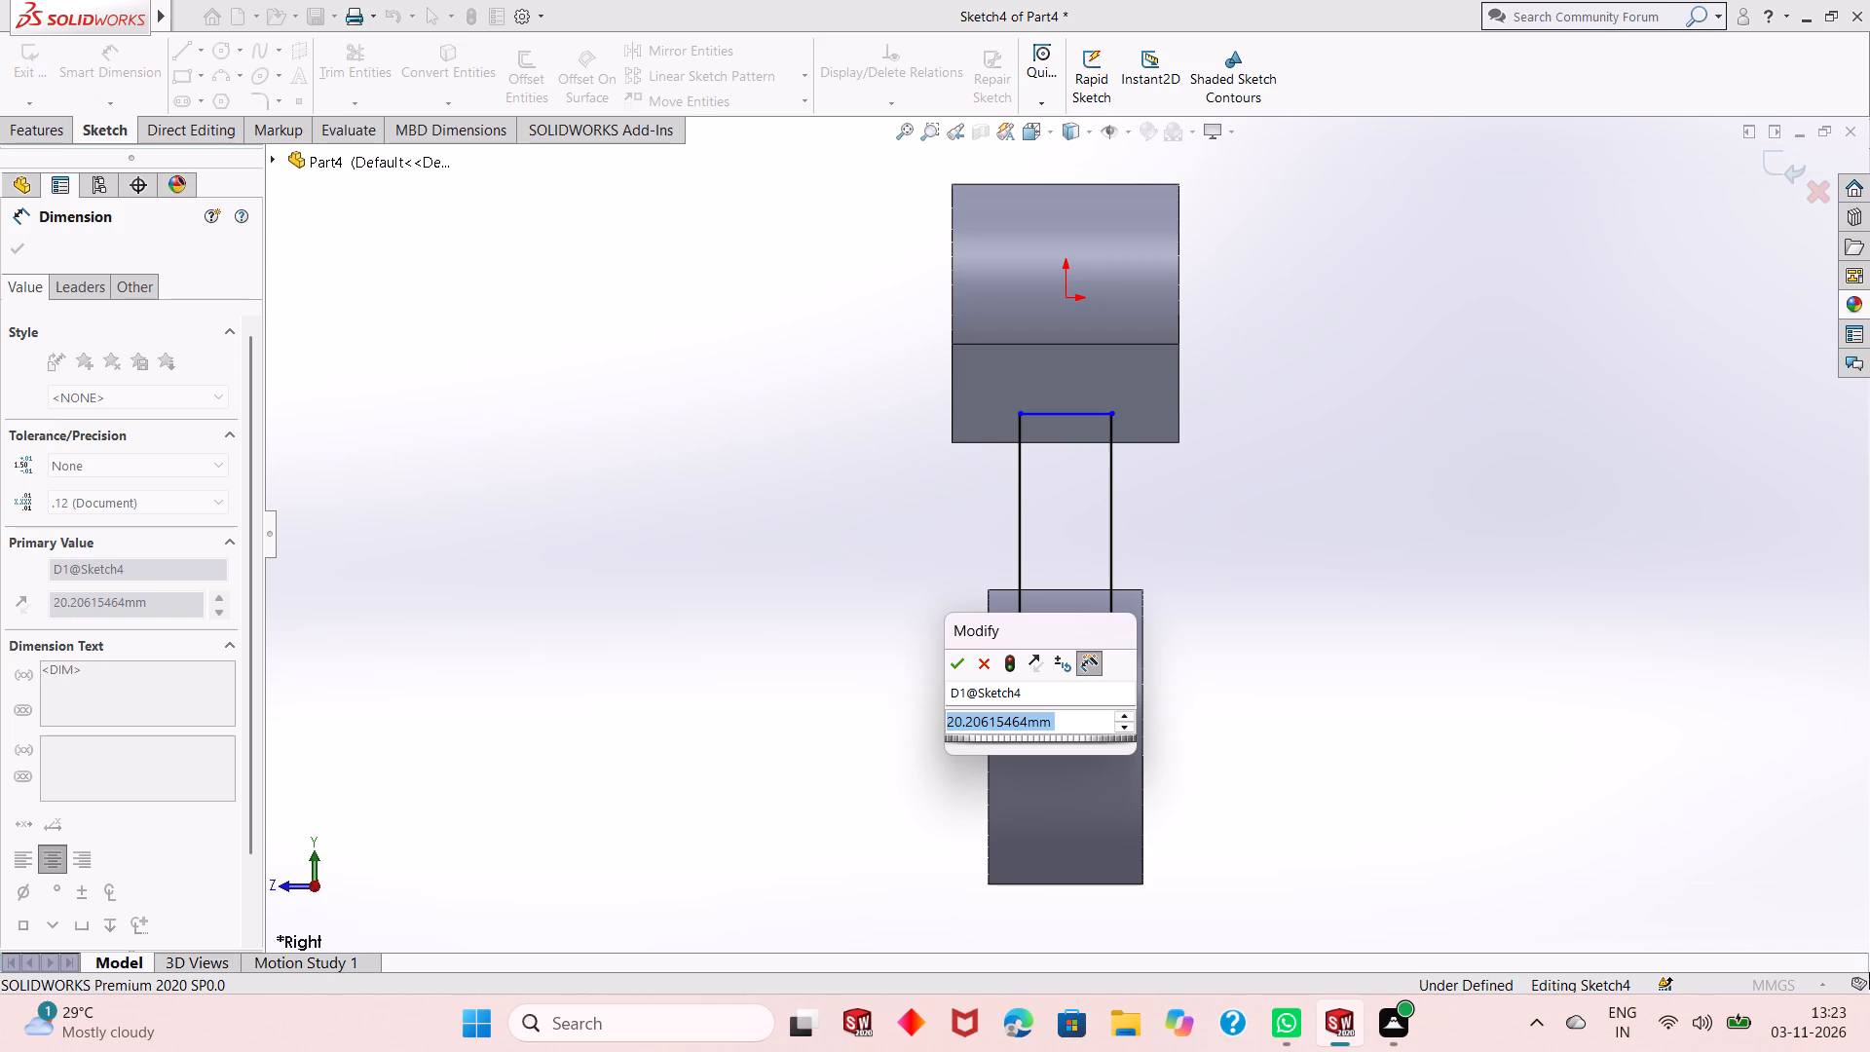
type("20")
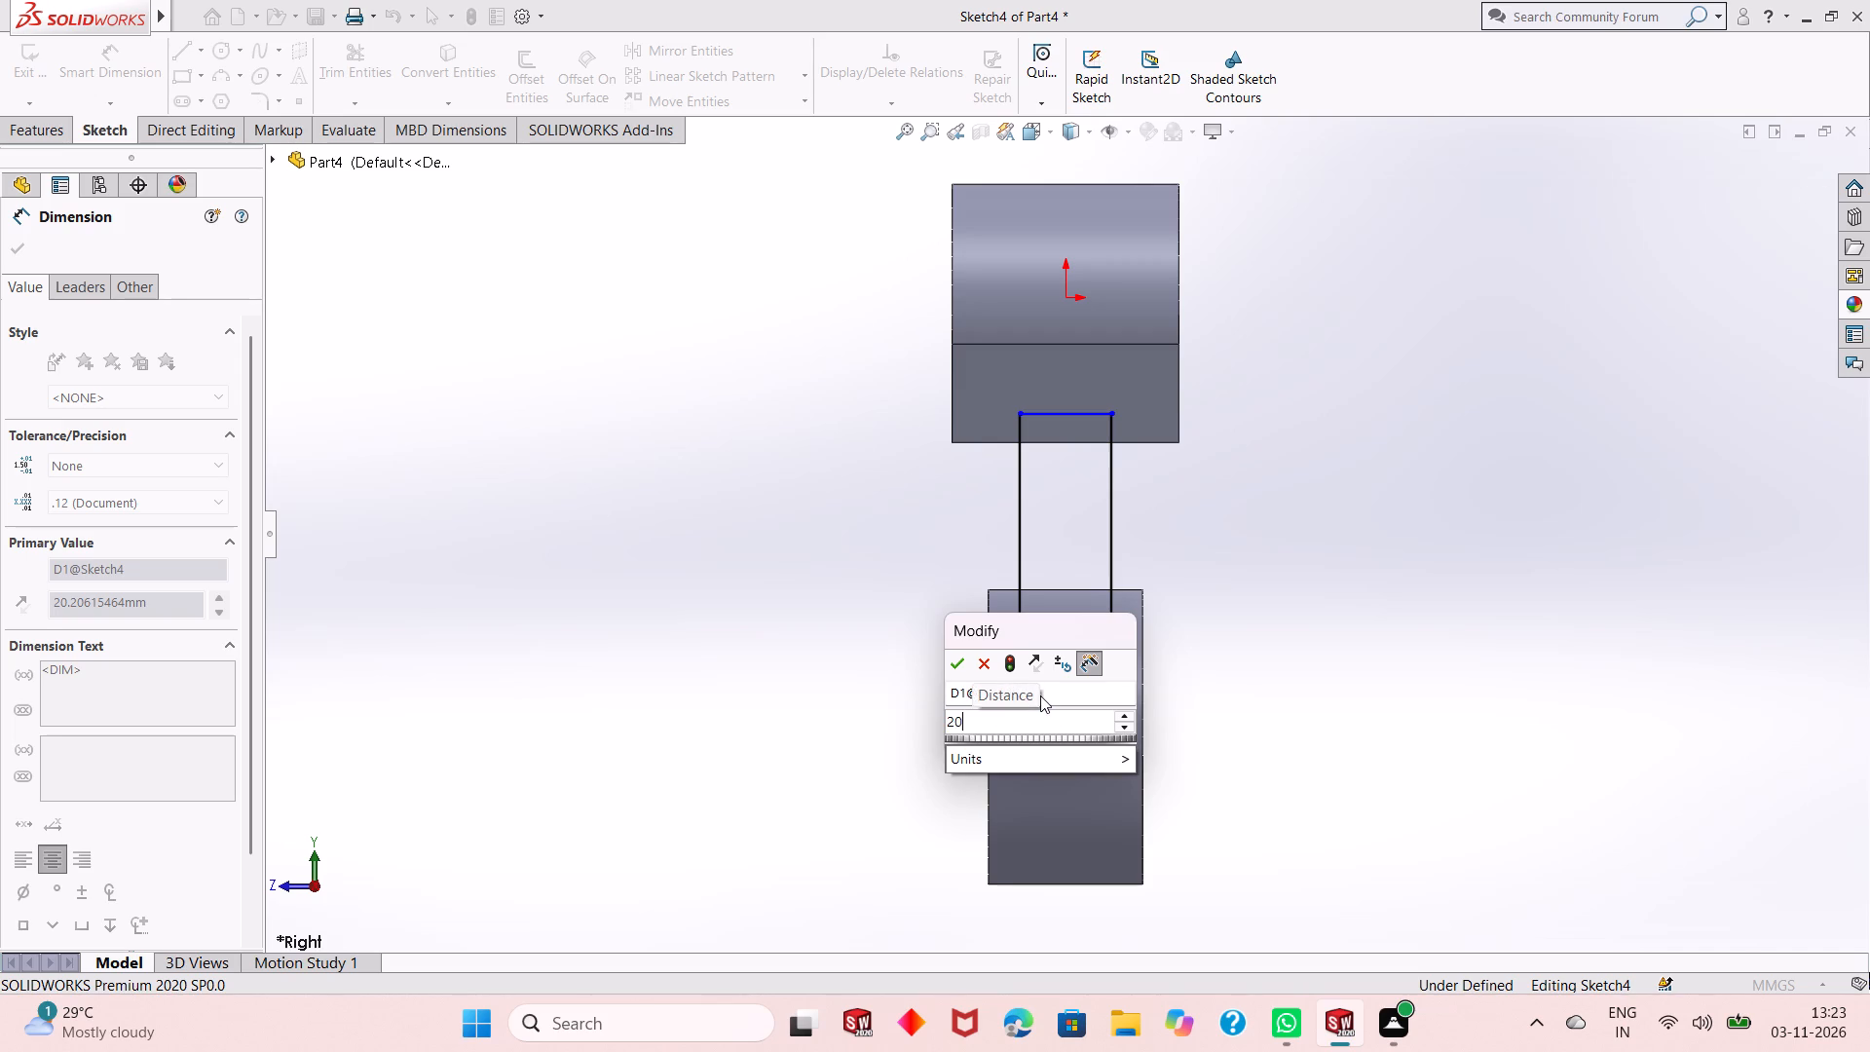
key("Return")
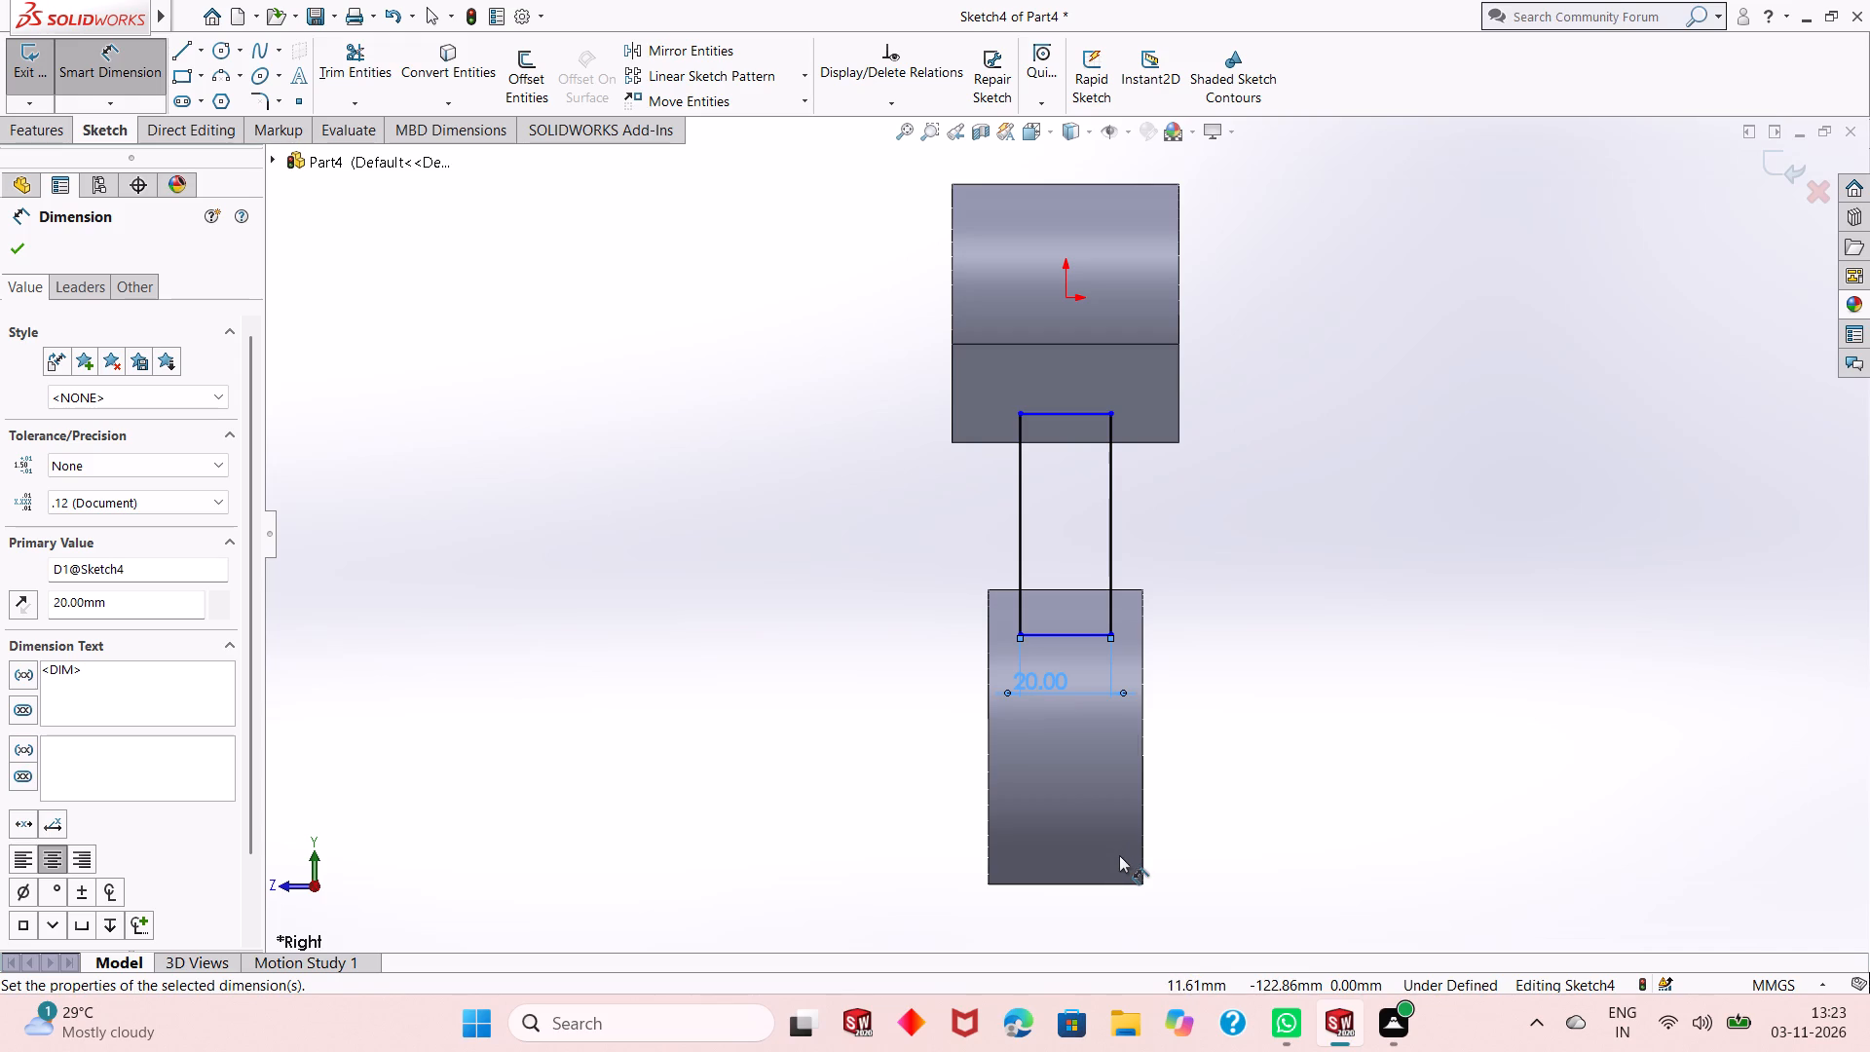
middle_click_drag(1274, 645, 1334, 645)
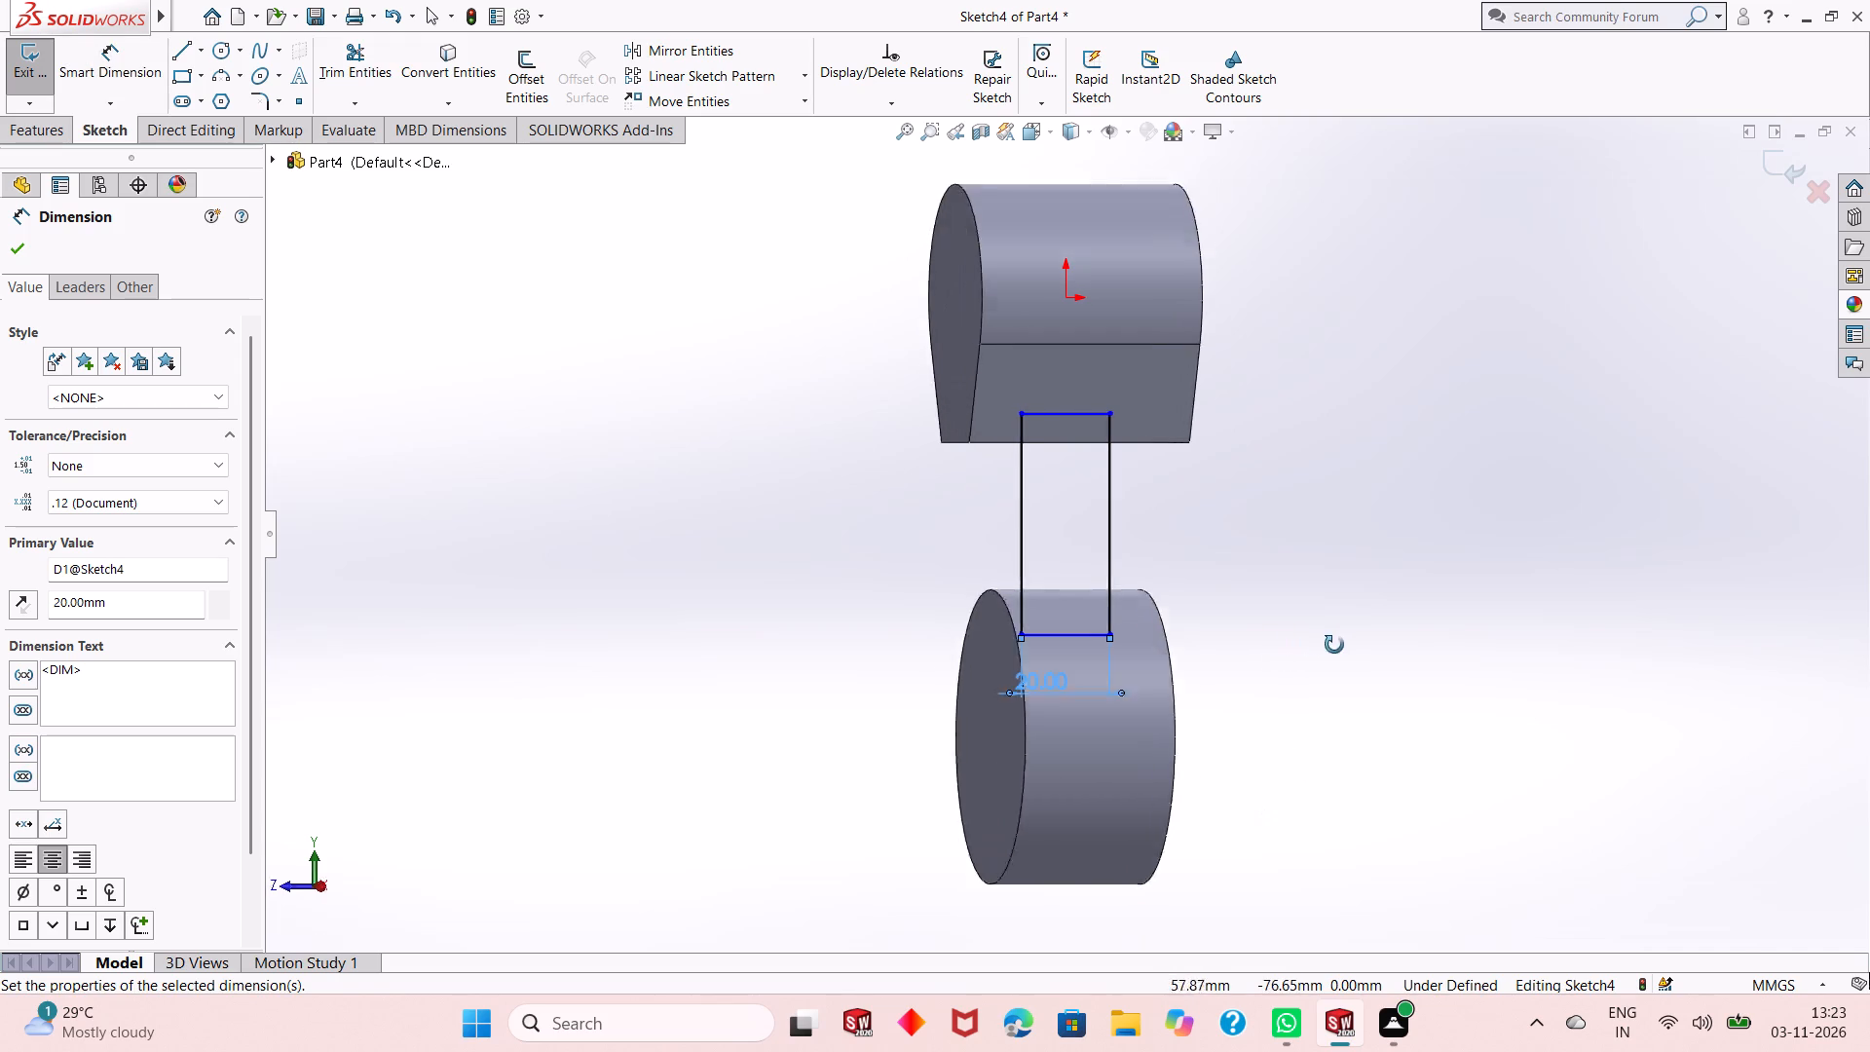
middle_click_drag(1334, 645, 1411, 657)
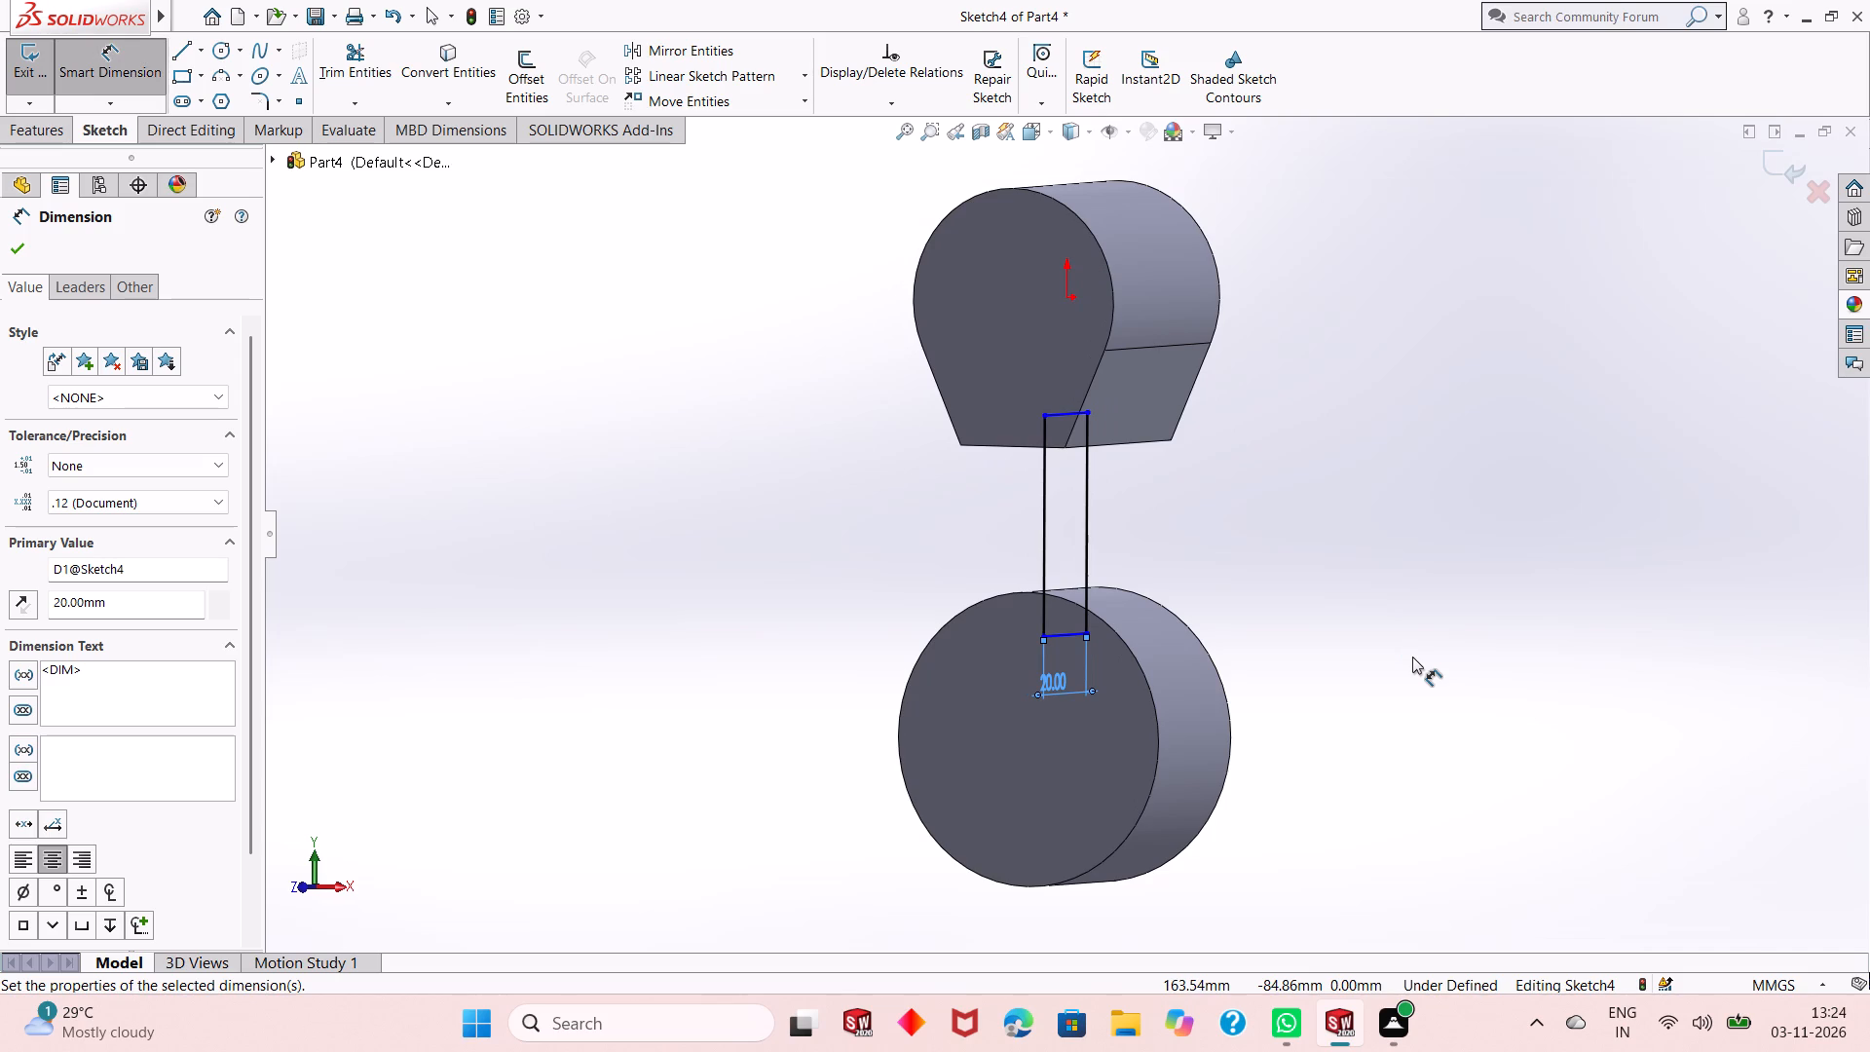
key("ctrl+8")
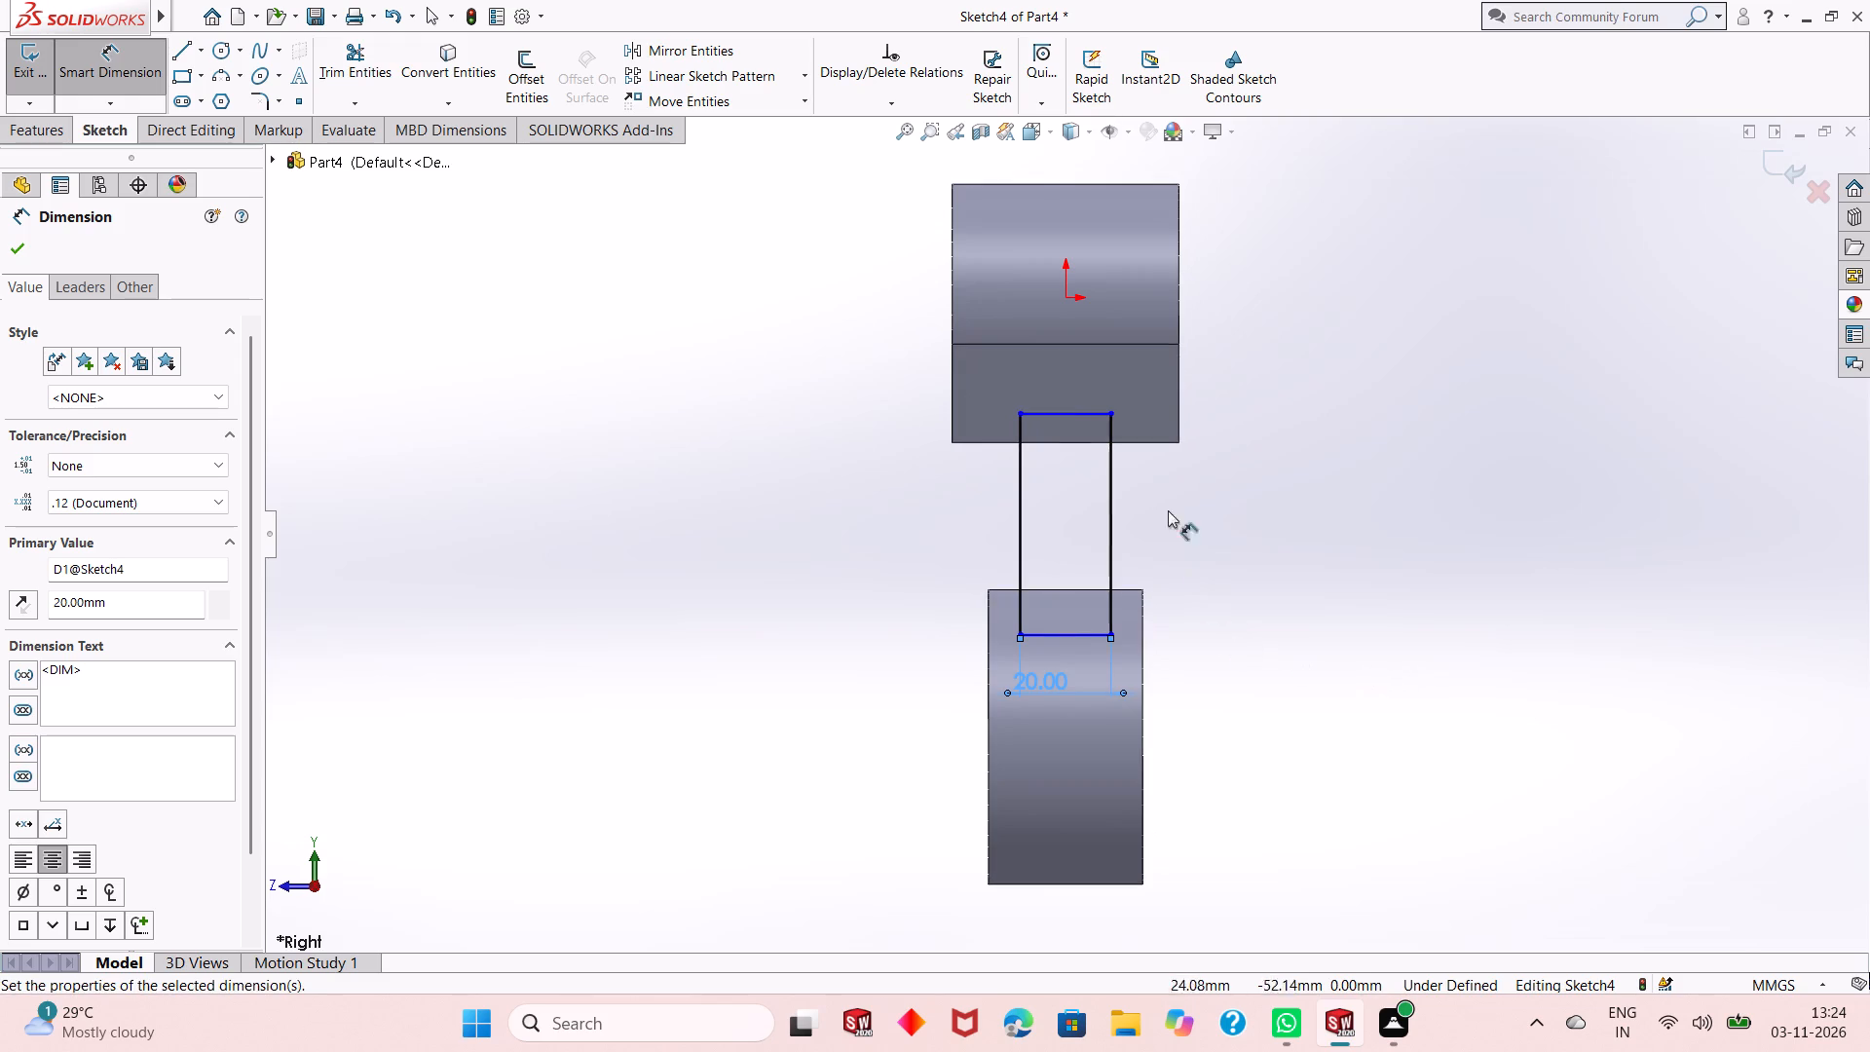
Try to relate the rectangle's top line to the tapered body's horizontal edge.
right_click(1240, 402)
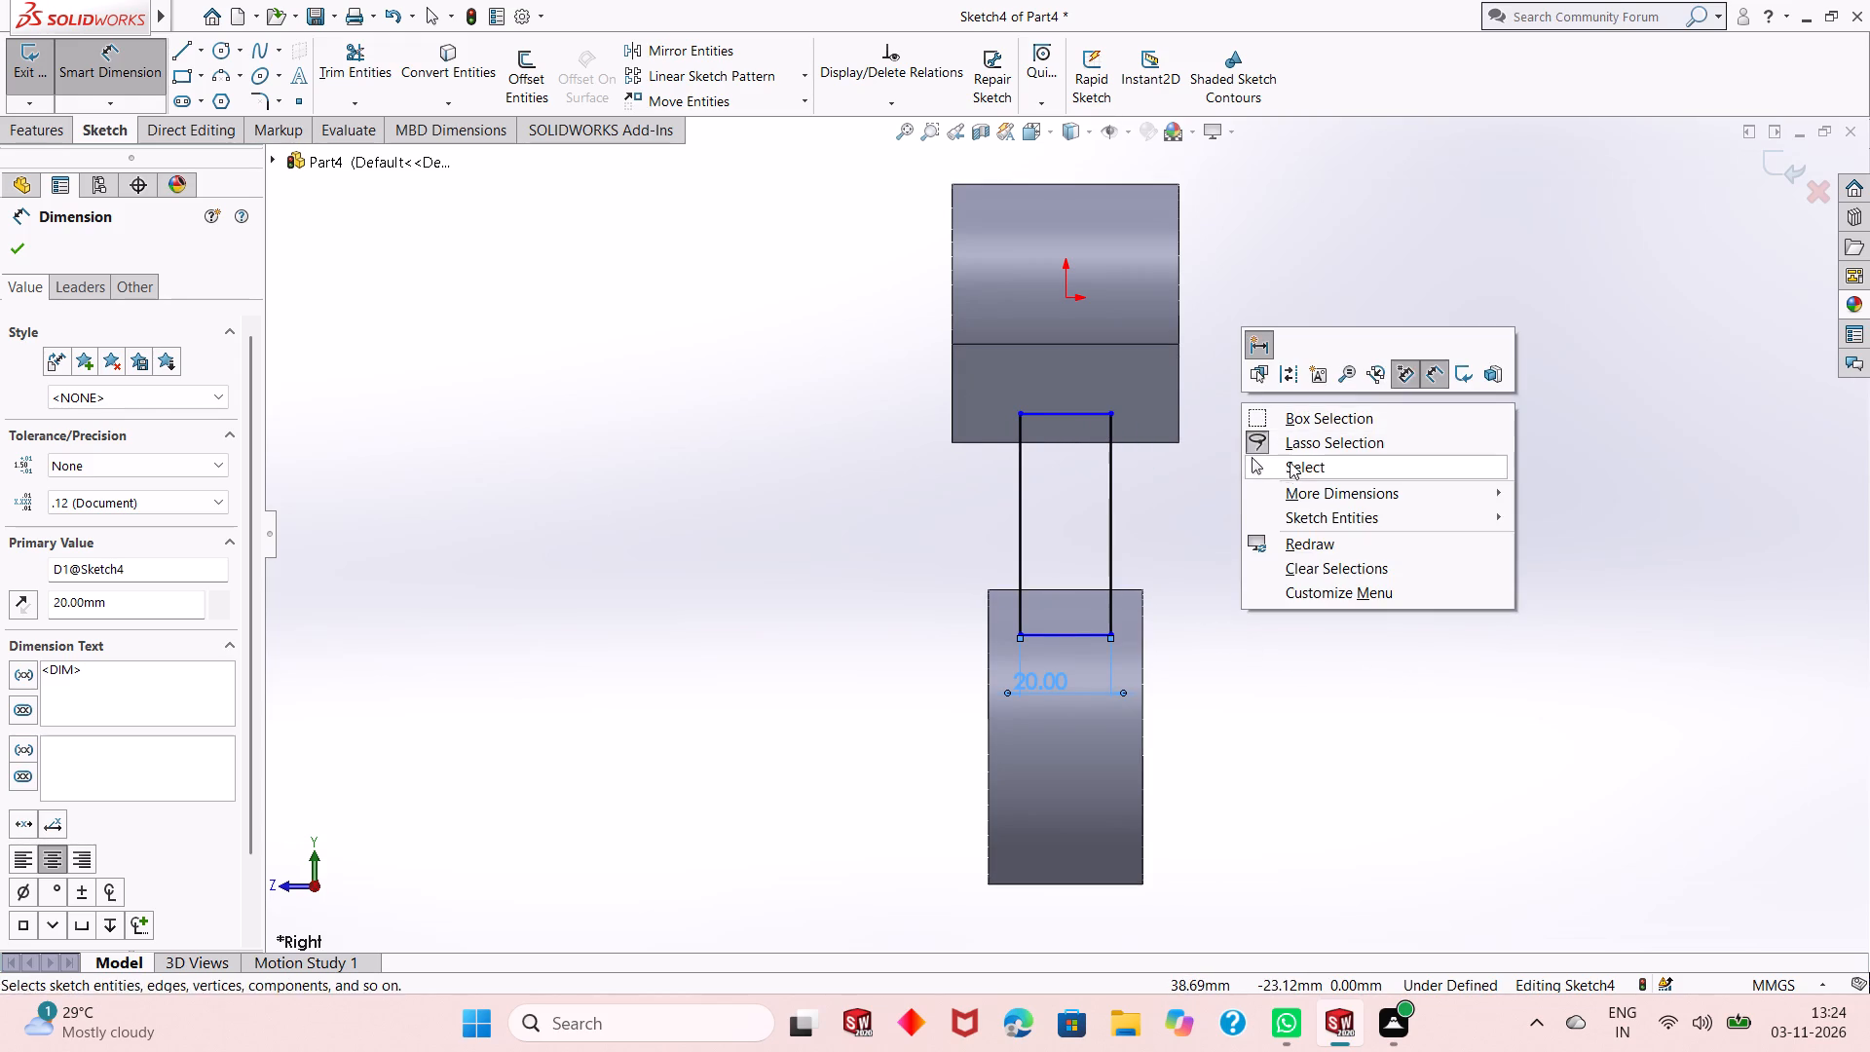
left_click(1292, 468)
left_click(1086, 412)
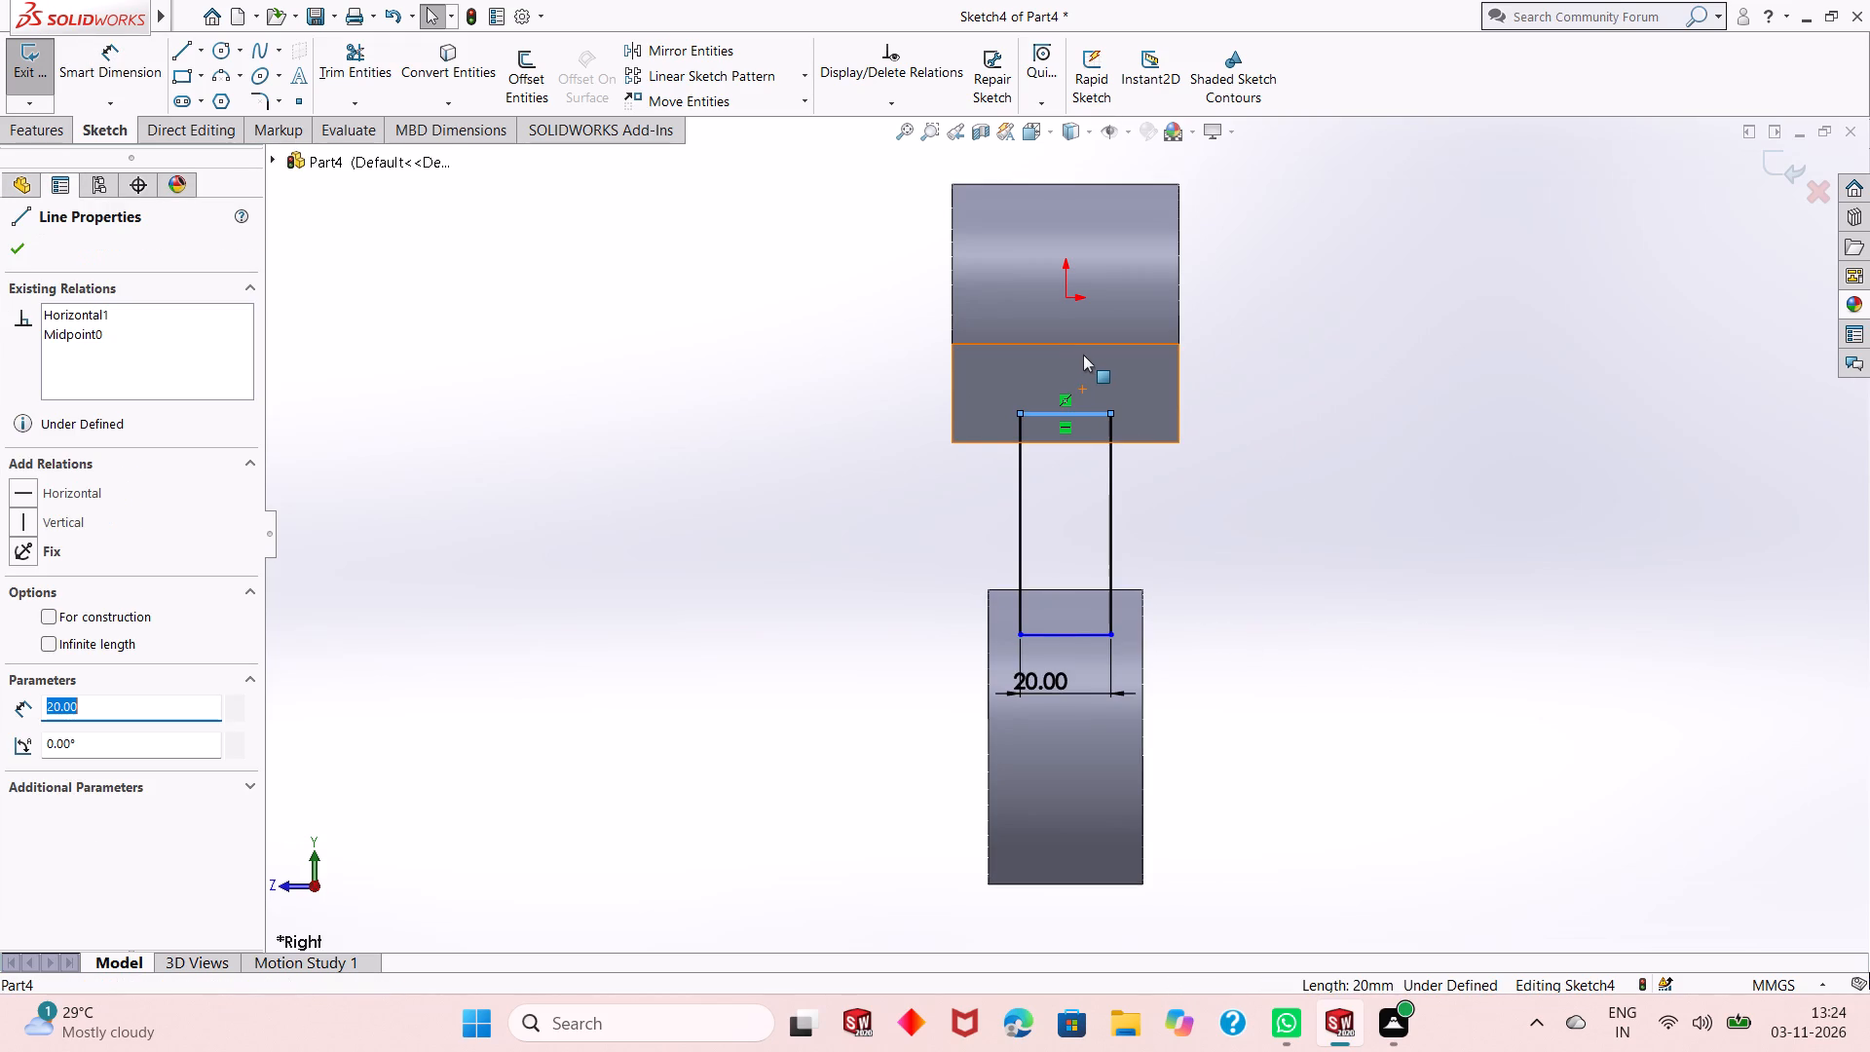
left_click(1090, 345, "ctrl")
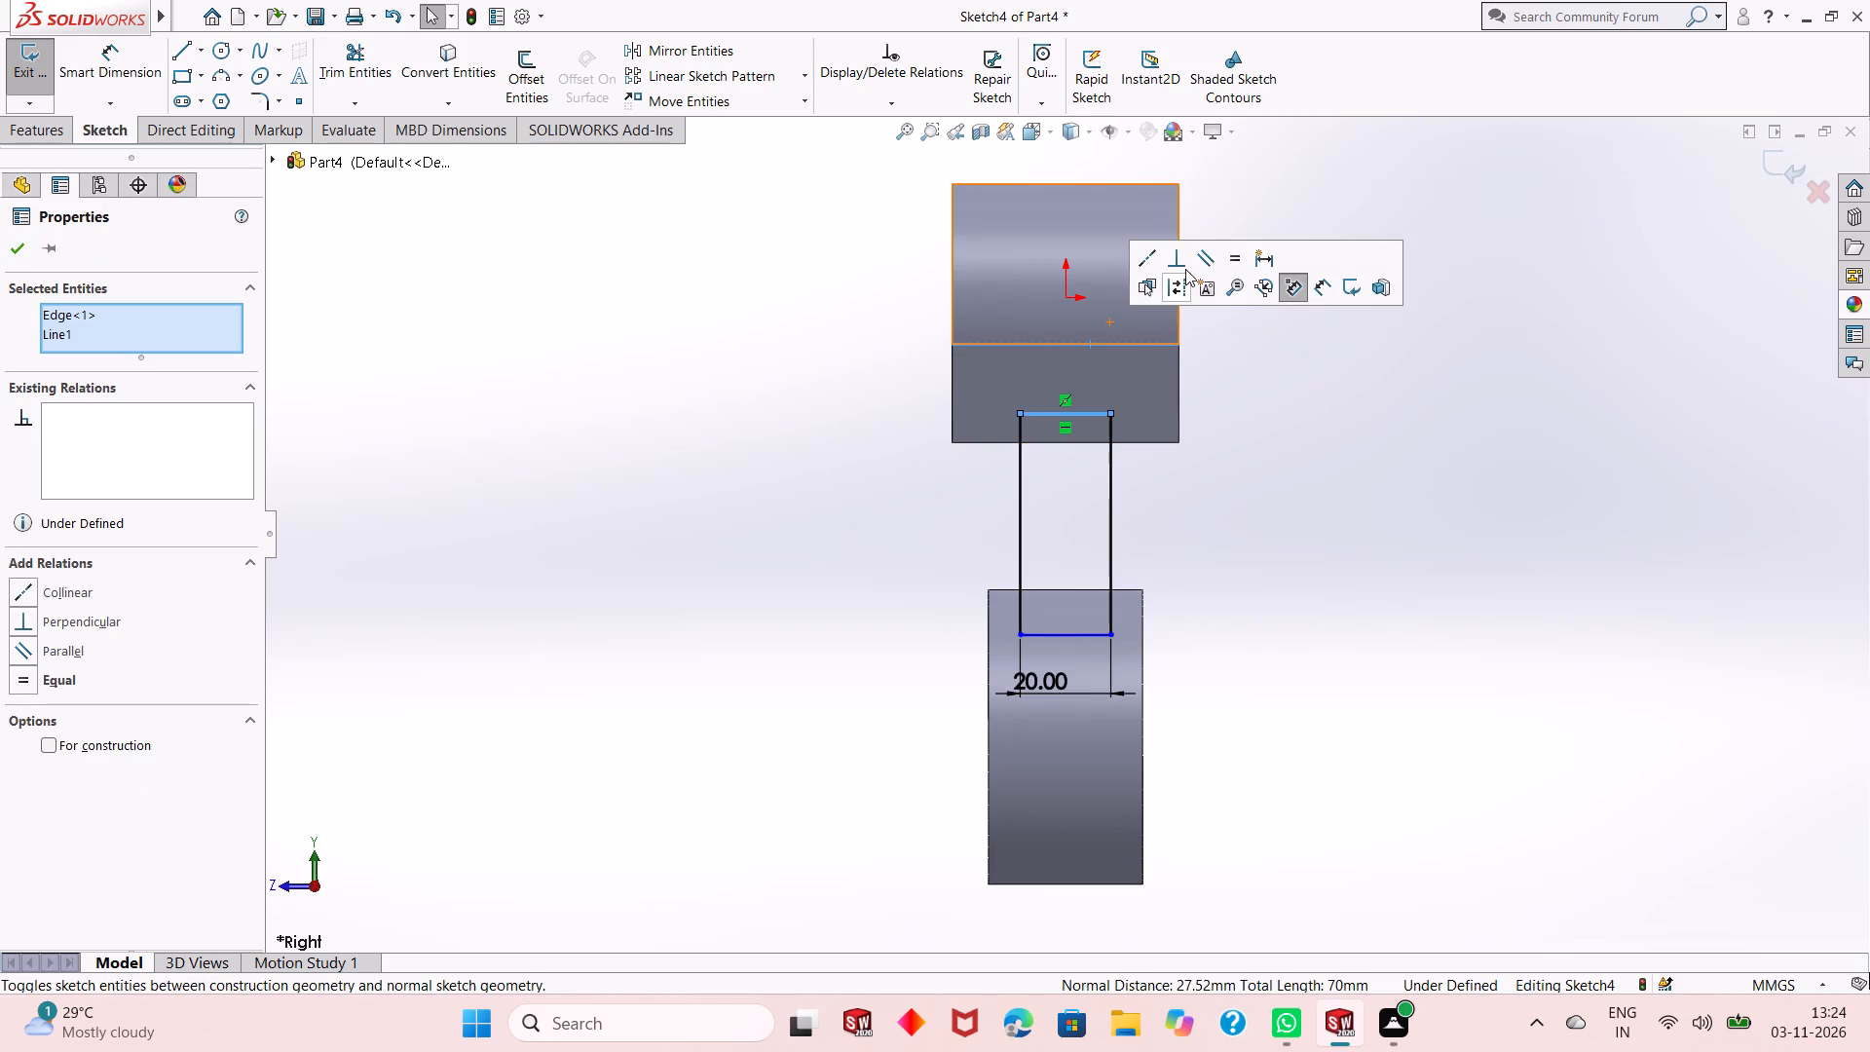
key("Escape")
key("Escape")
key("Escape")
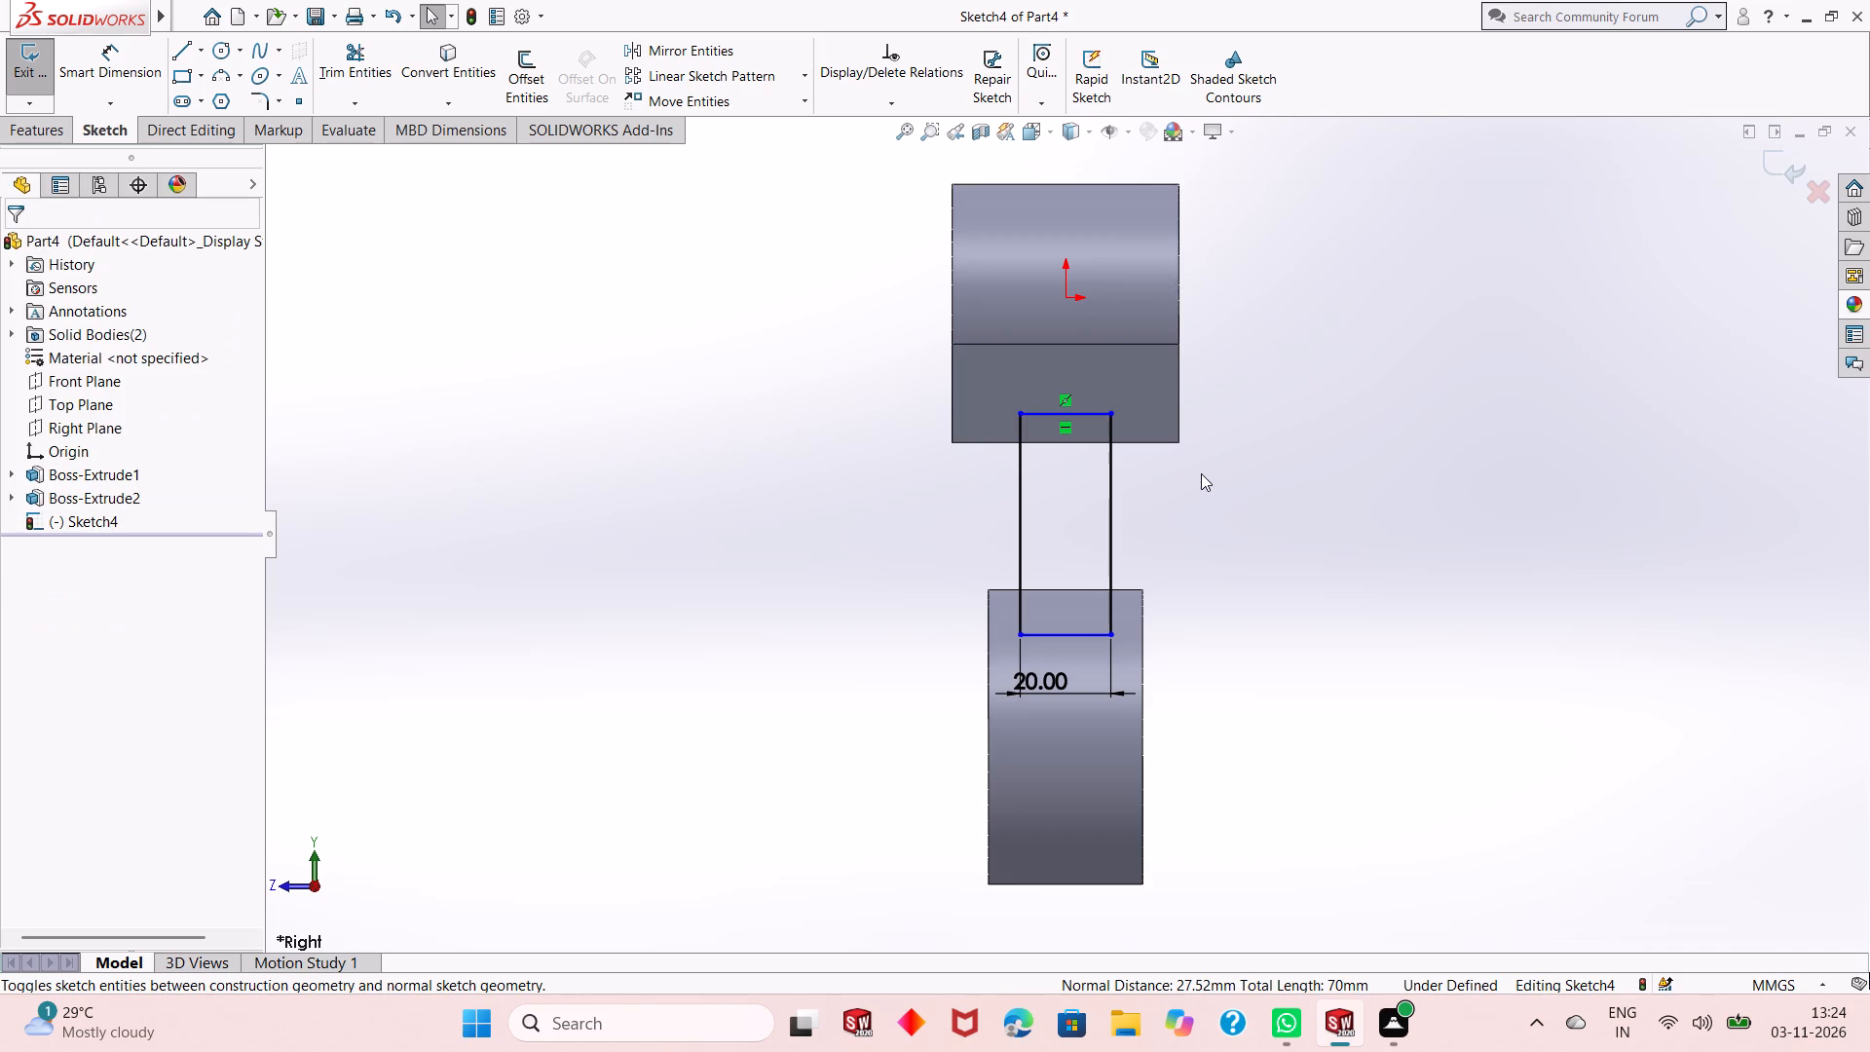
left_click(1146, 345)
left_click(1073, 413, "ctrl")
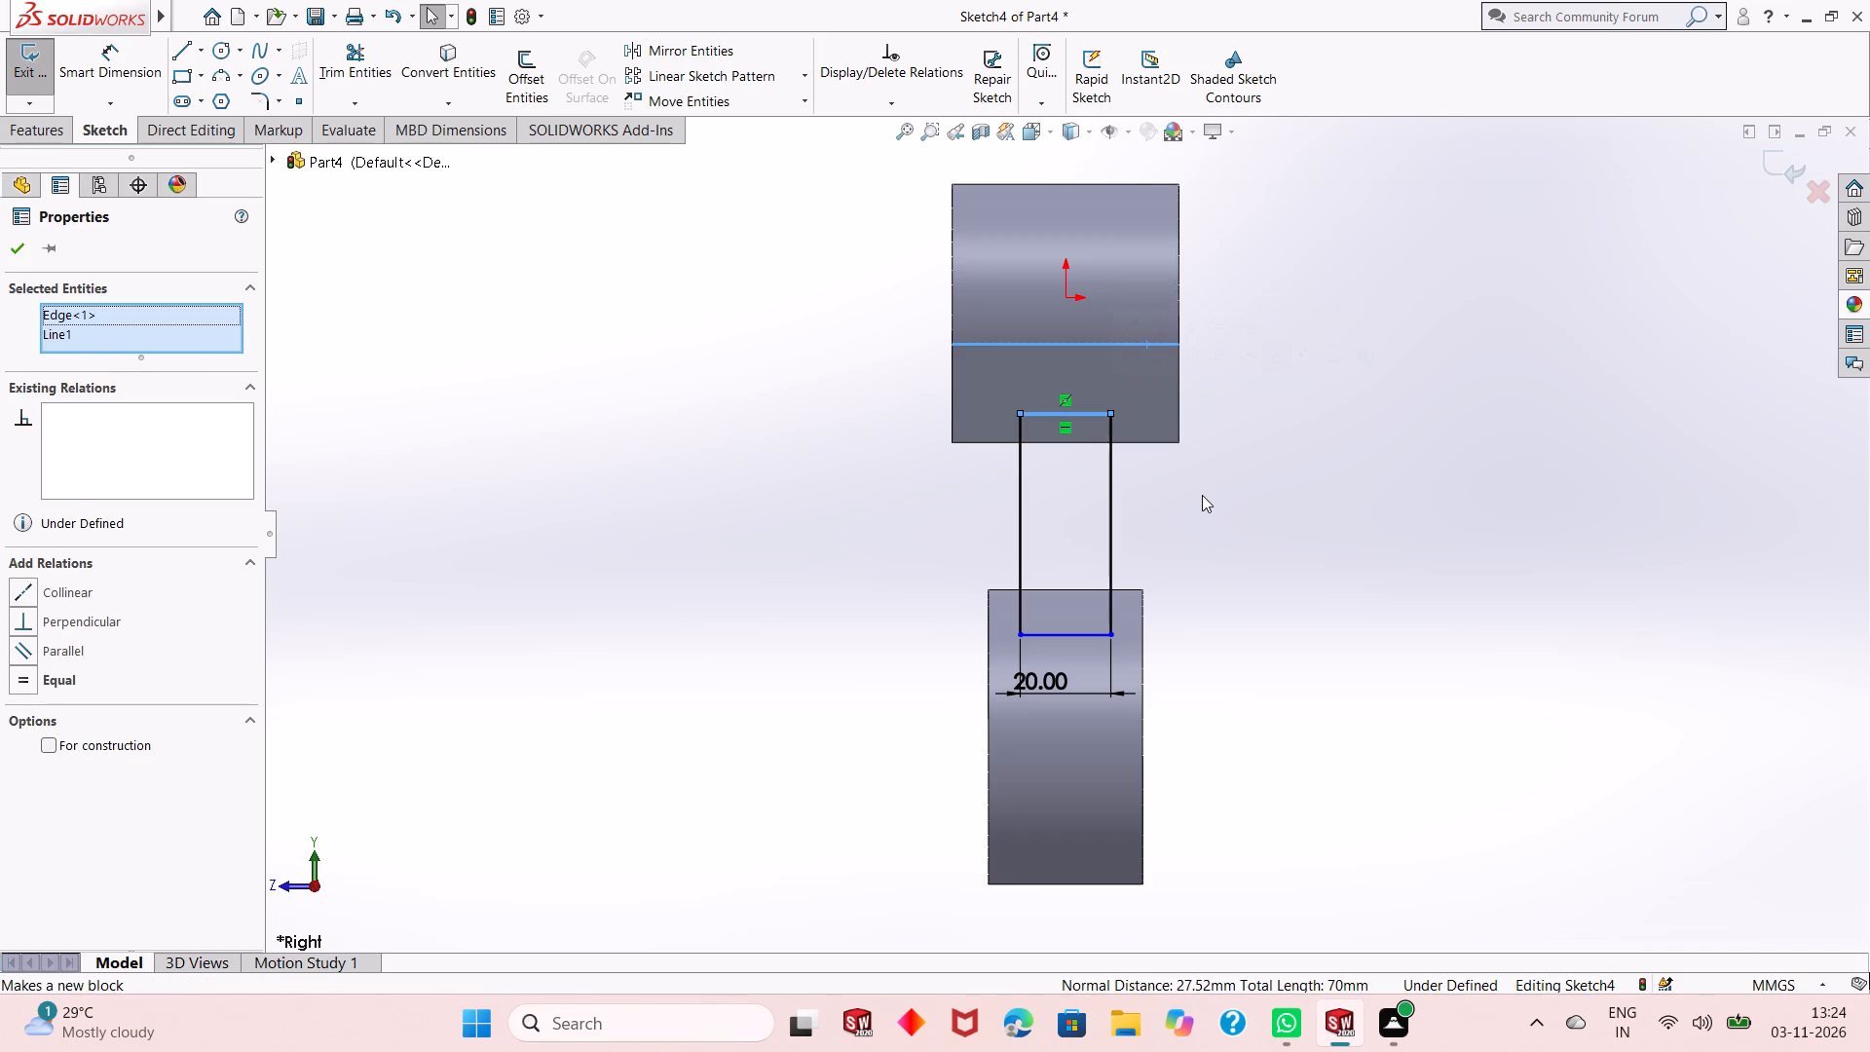
Undo the rectangle along with its 20 mm dimension and Vertical relation, keeping the Right Plane sketch open.
key("ctrl+z")
key("ctrl+z")
key("ctrl+z")
key("ctrl+z")
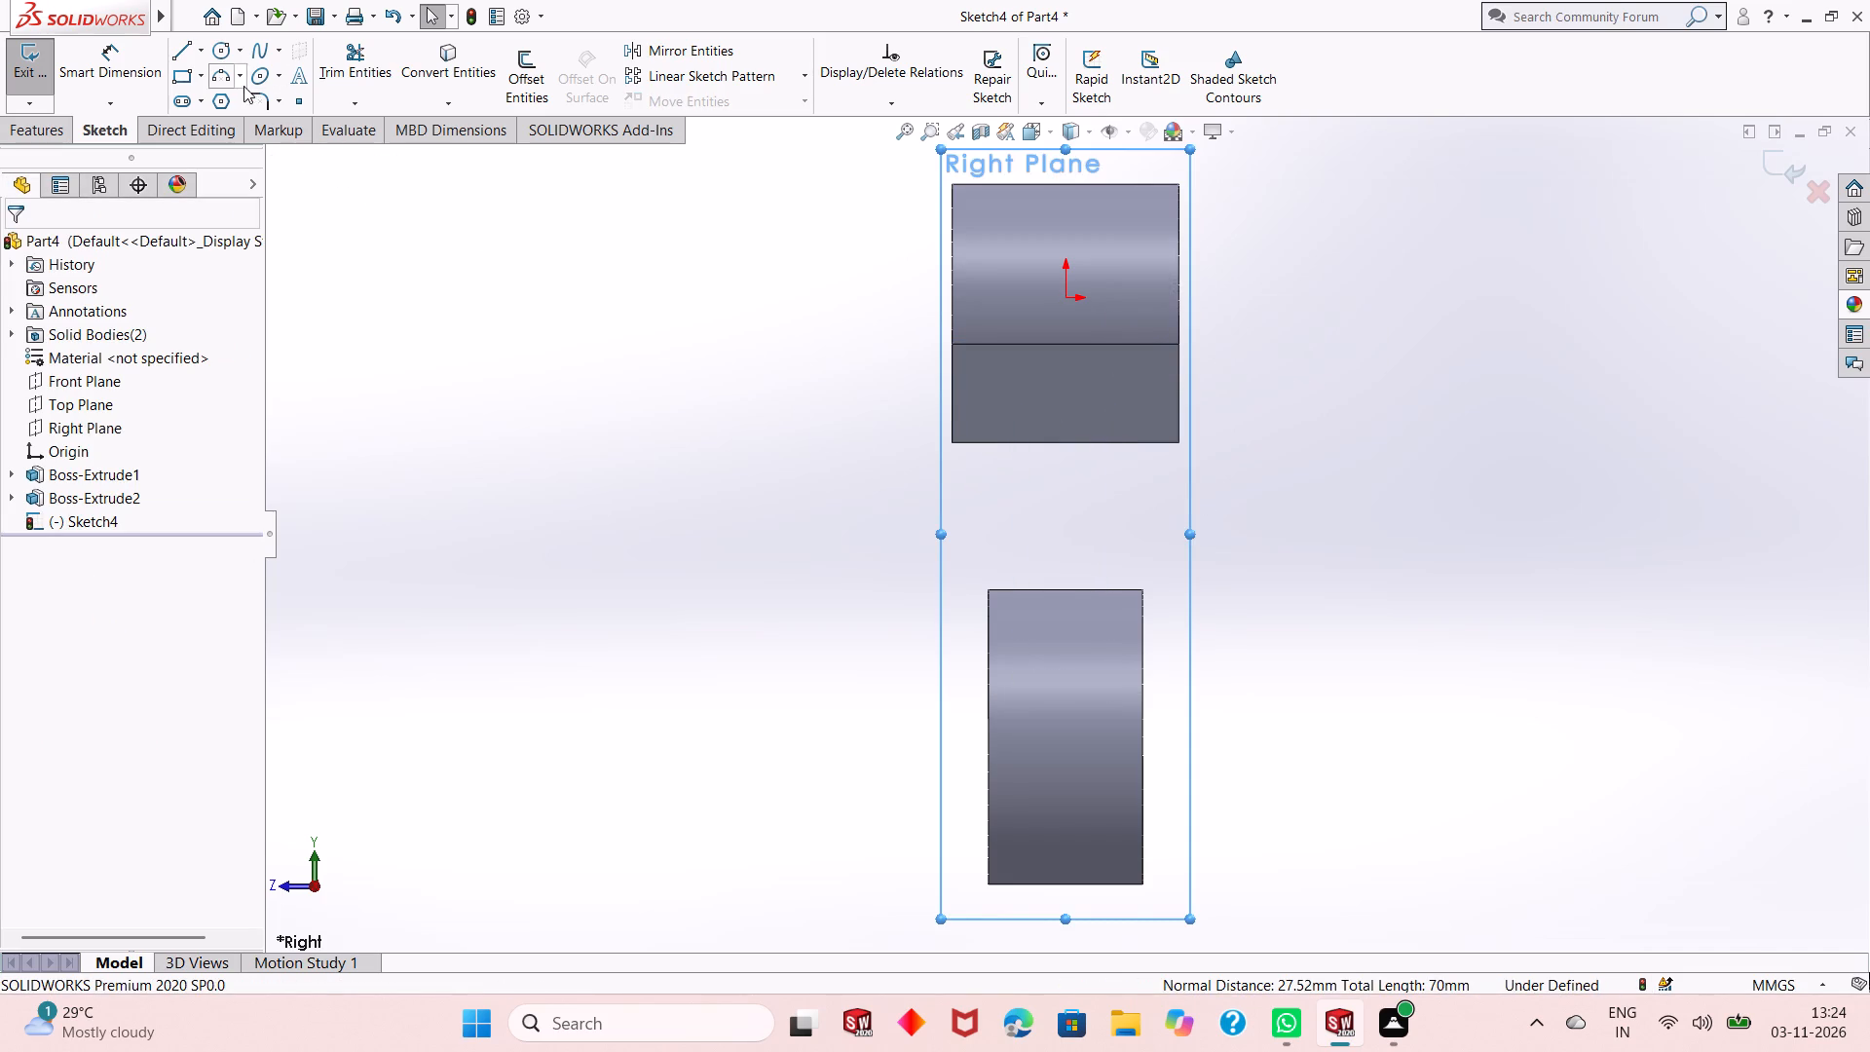
Sketch a corner rectangle about 18.5 mm wide and 61.4 mm tall from the tapered body's horizontal edge down into the cylinder's upper part.
left_click(189, 83)
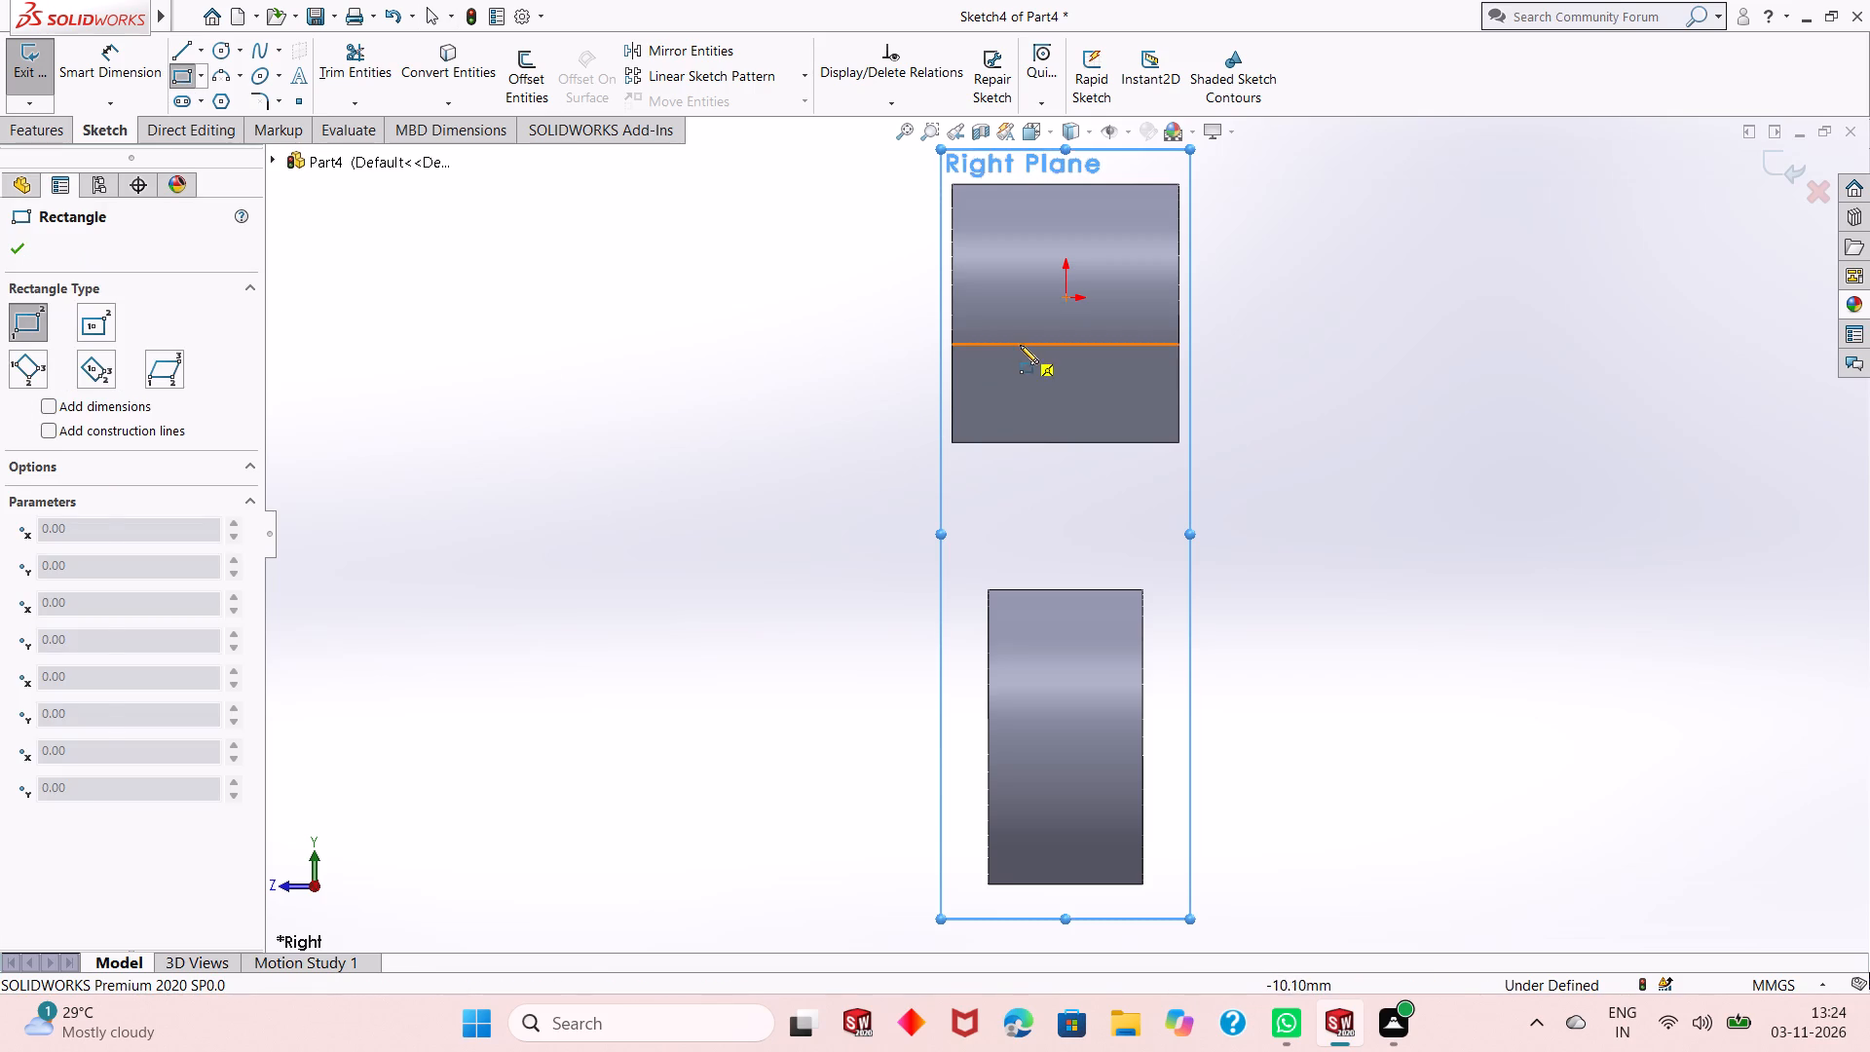
left_click(1022, 342)
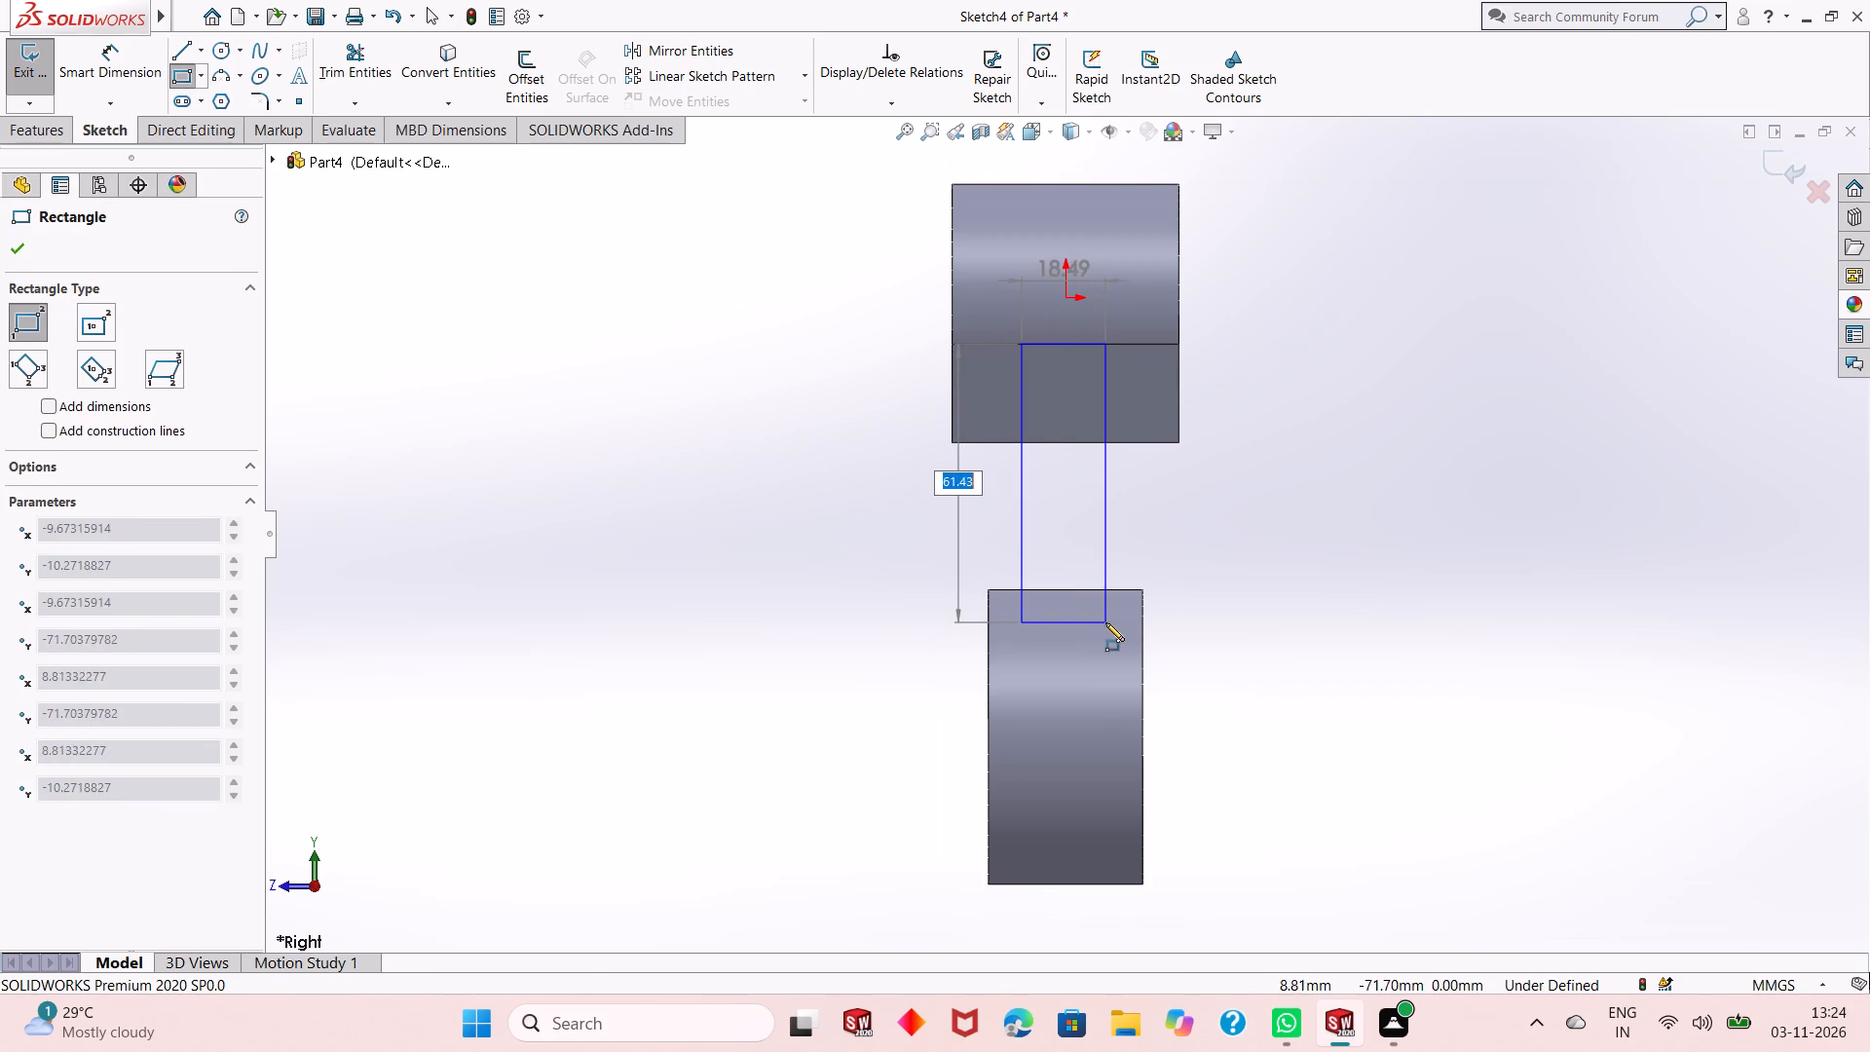
left_click(1105, 622)
right_click(1300, 481)
left_click(1331, 489)
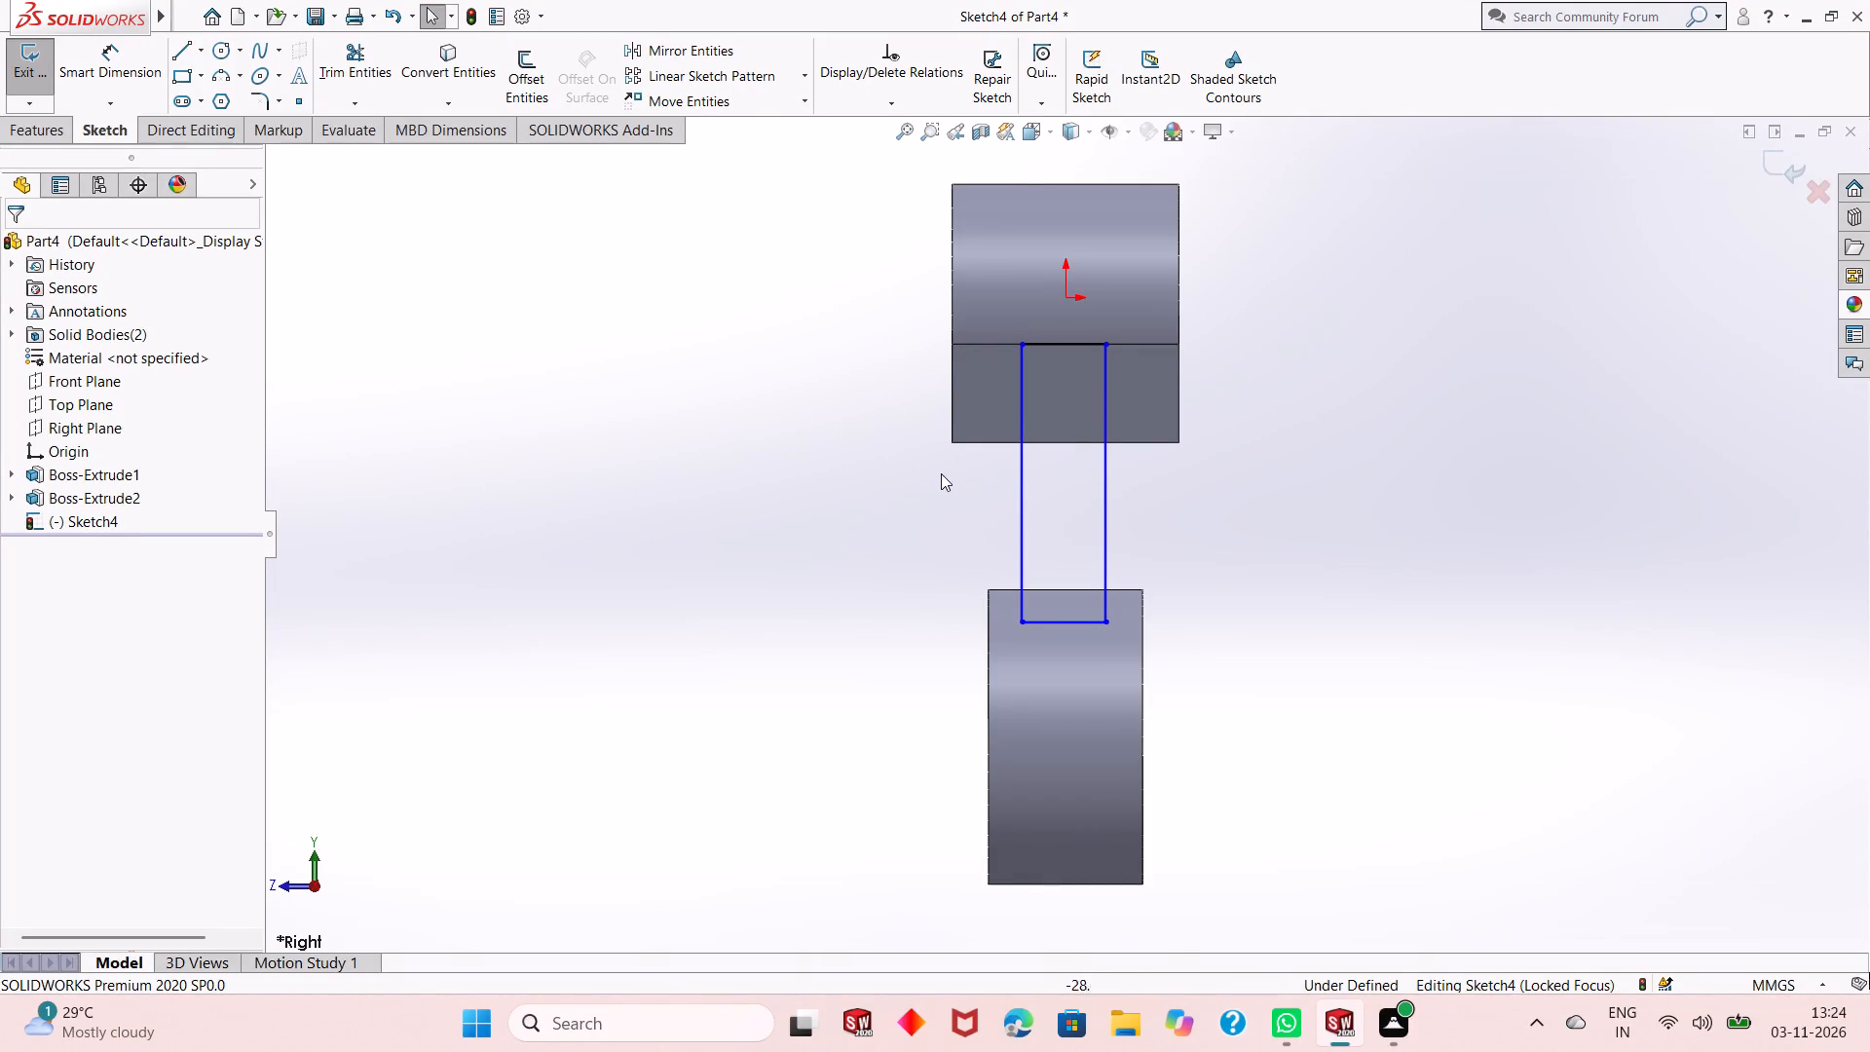
Dimension the rectangle's bottom line at 20 mm.
scroll(947, 487, "up", 1)
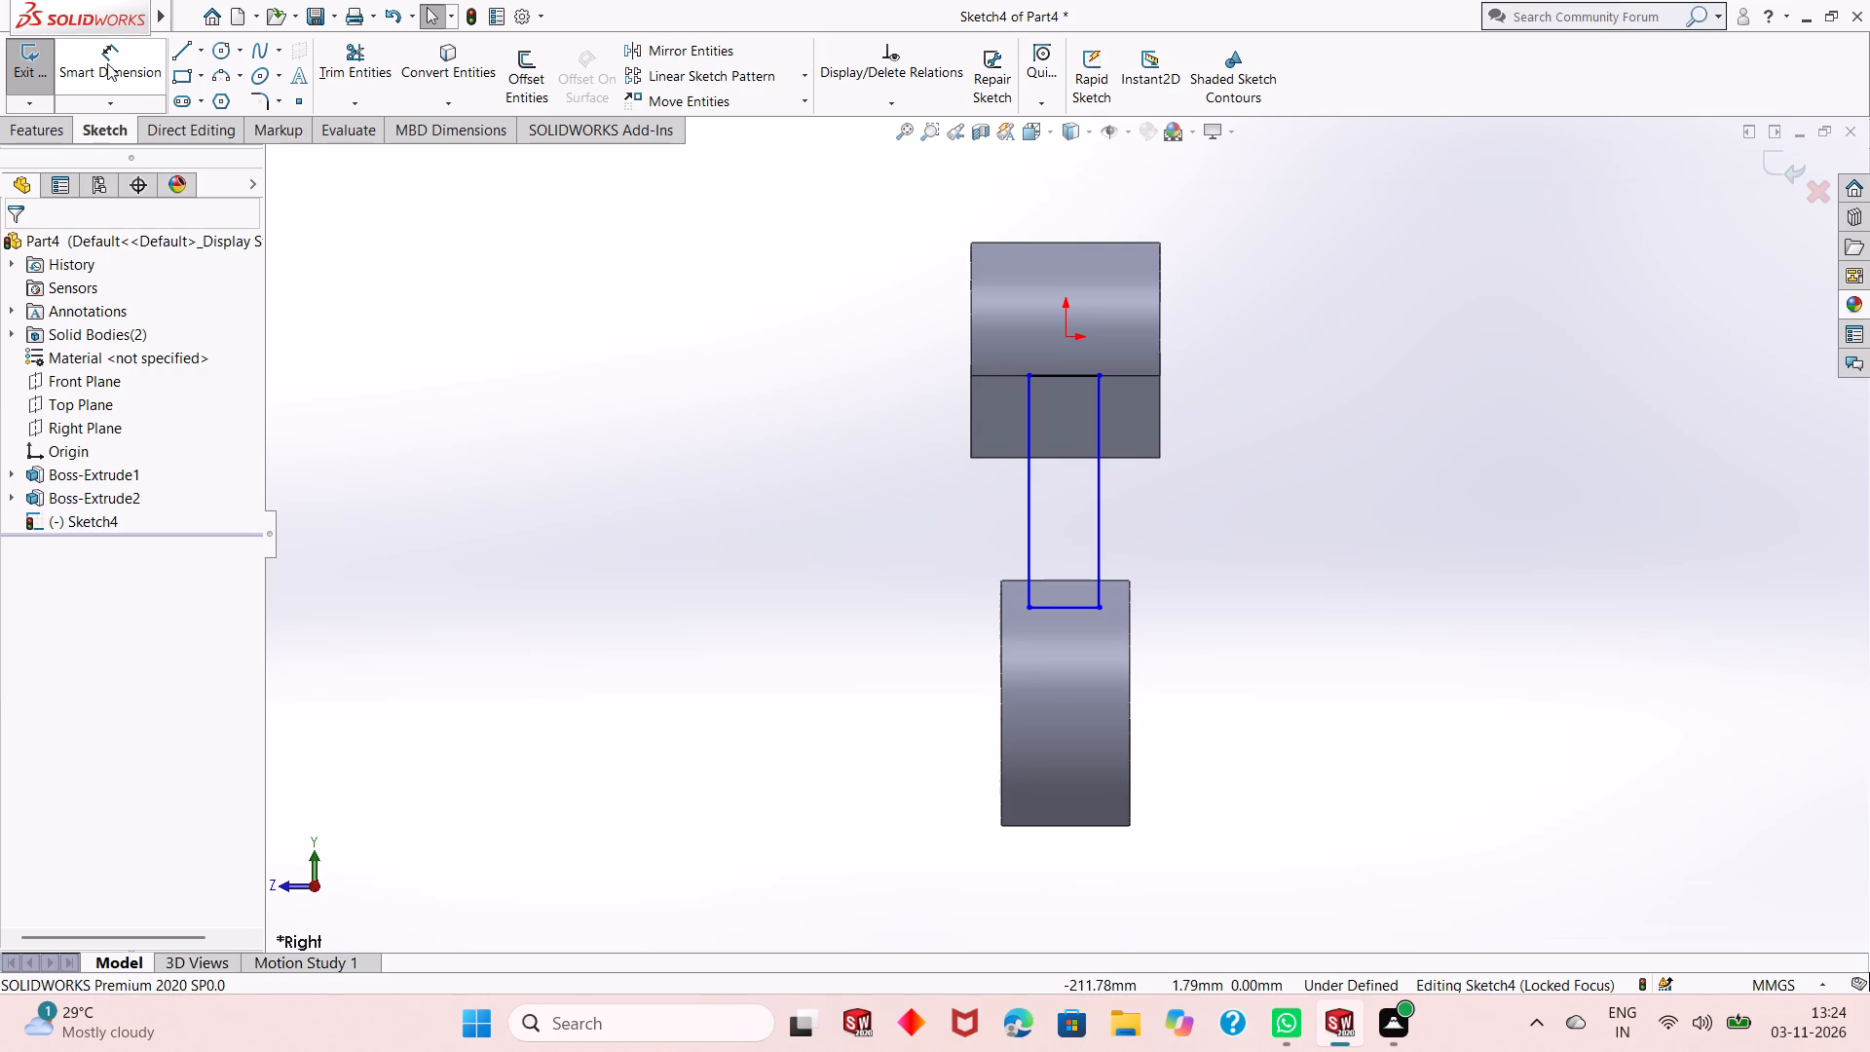
left_click(113, 60)
left_click(1077, 604)
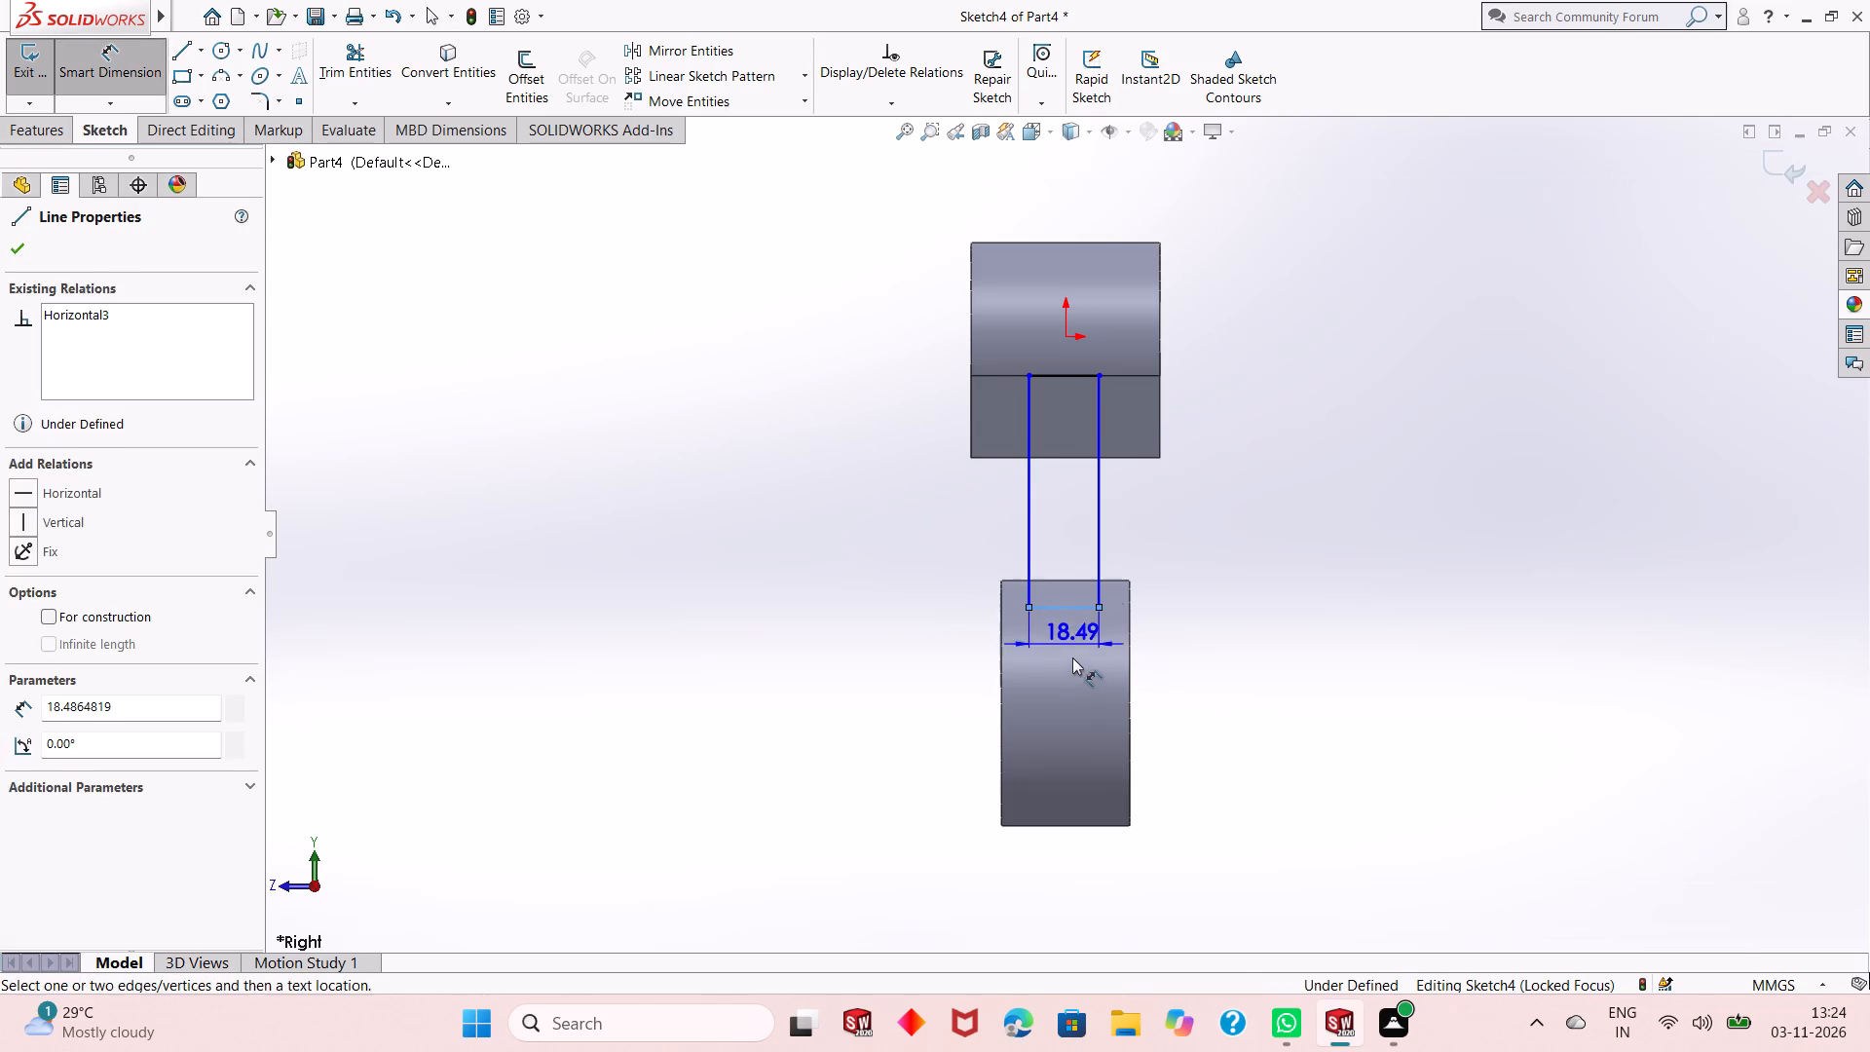
left_click(1072, 666)
type("20")
key("Return")
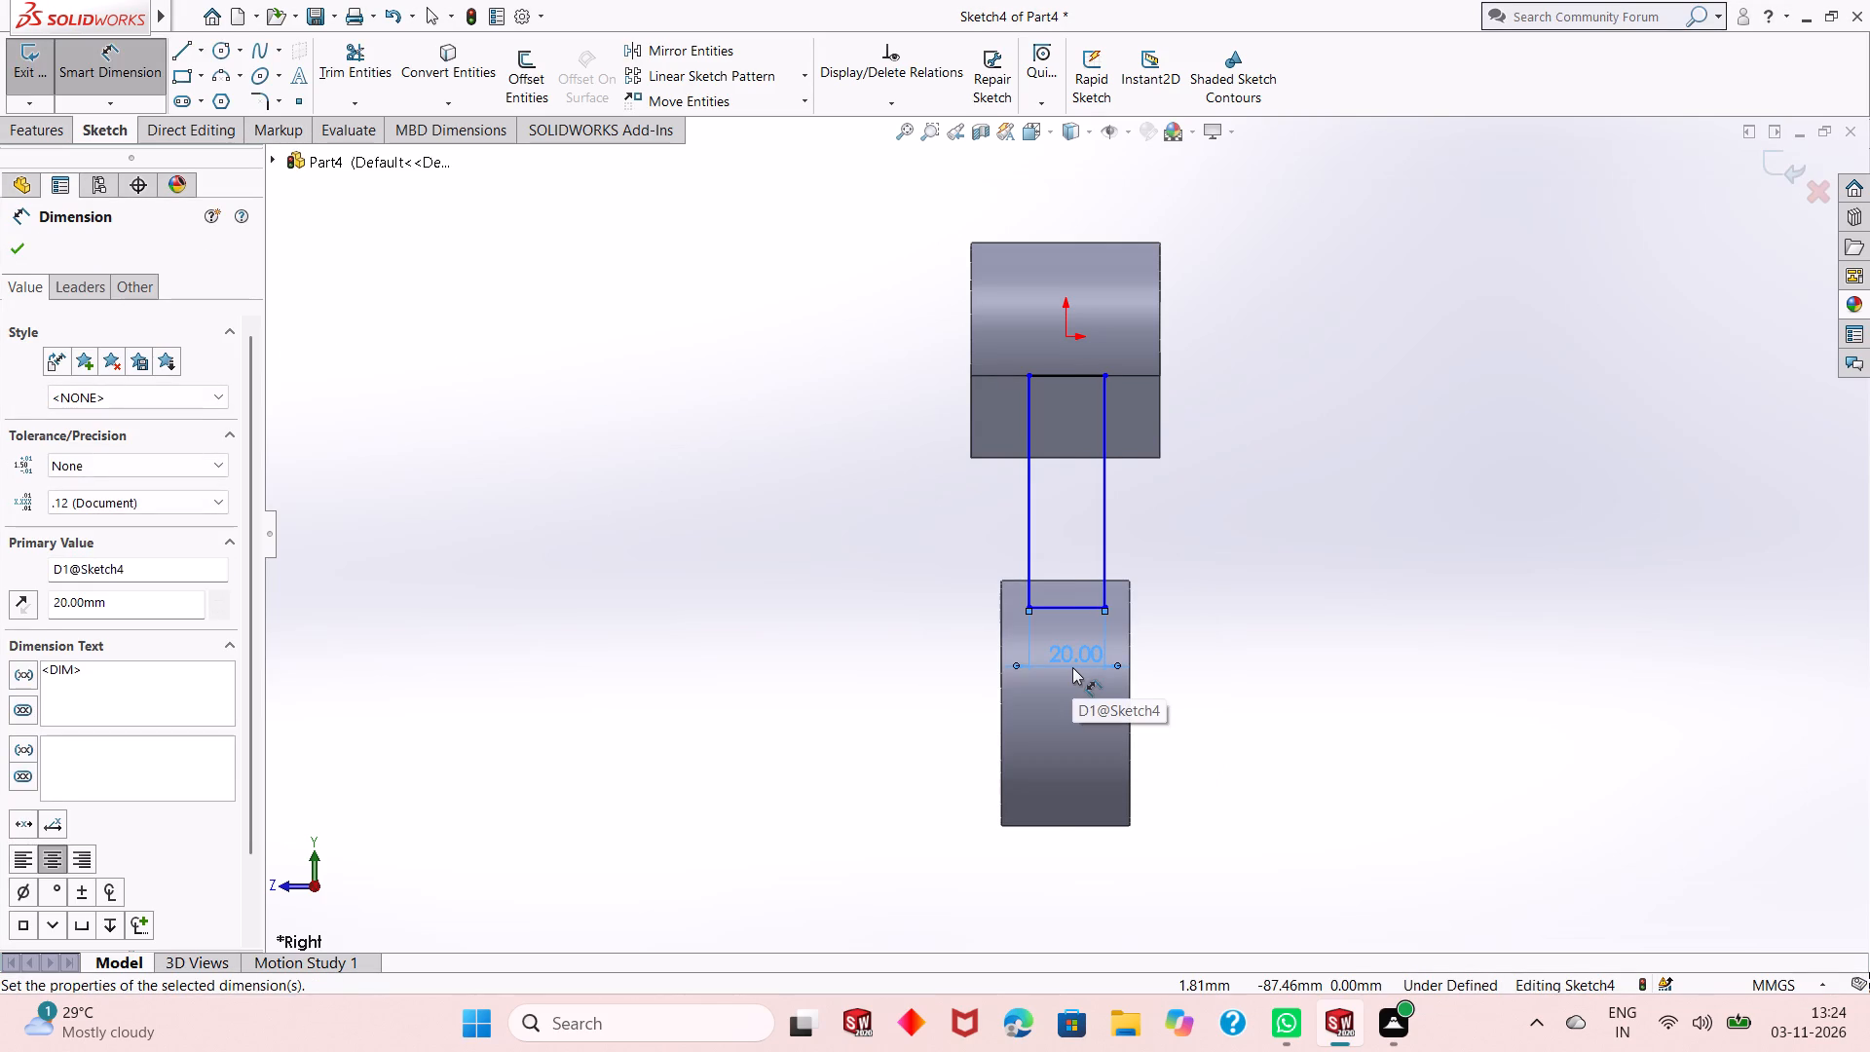
right_click(1228, 513)
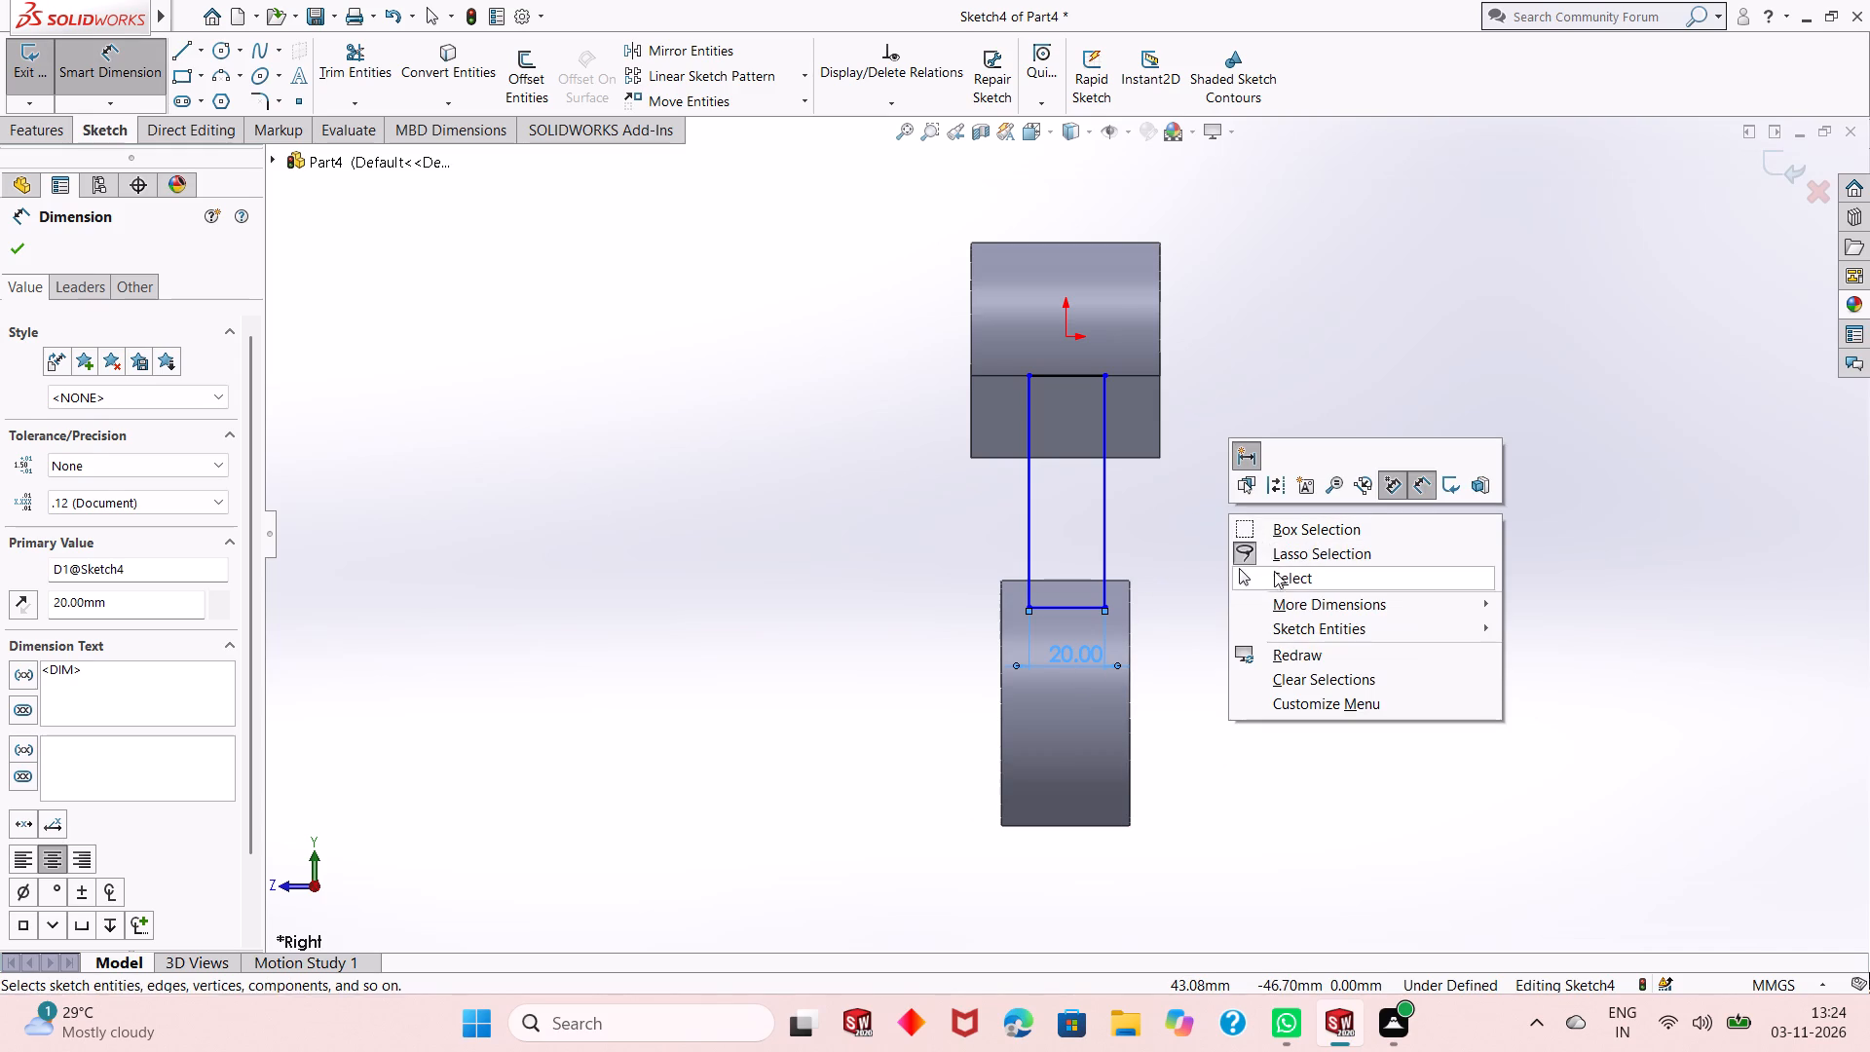
left_click(1277, 573)
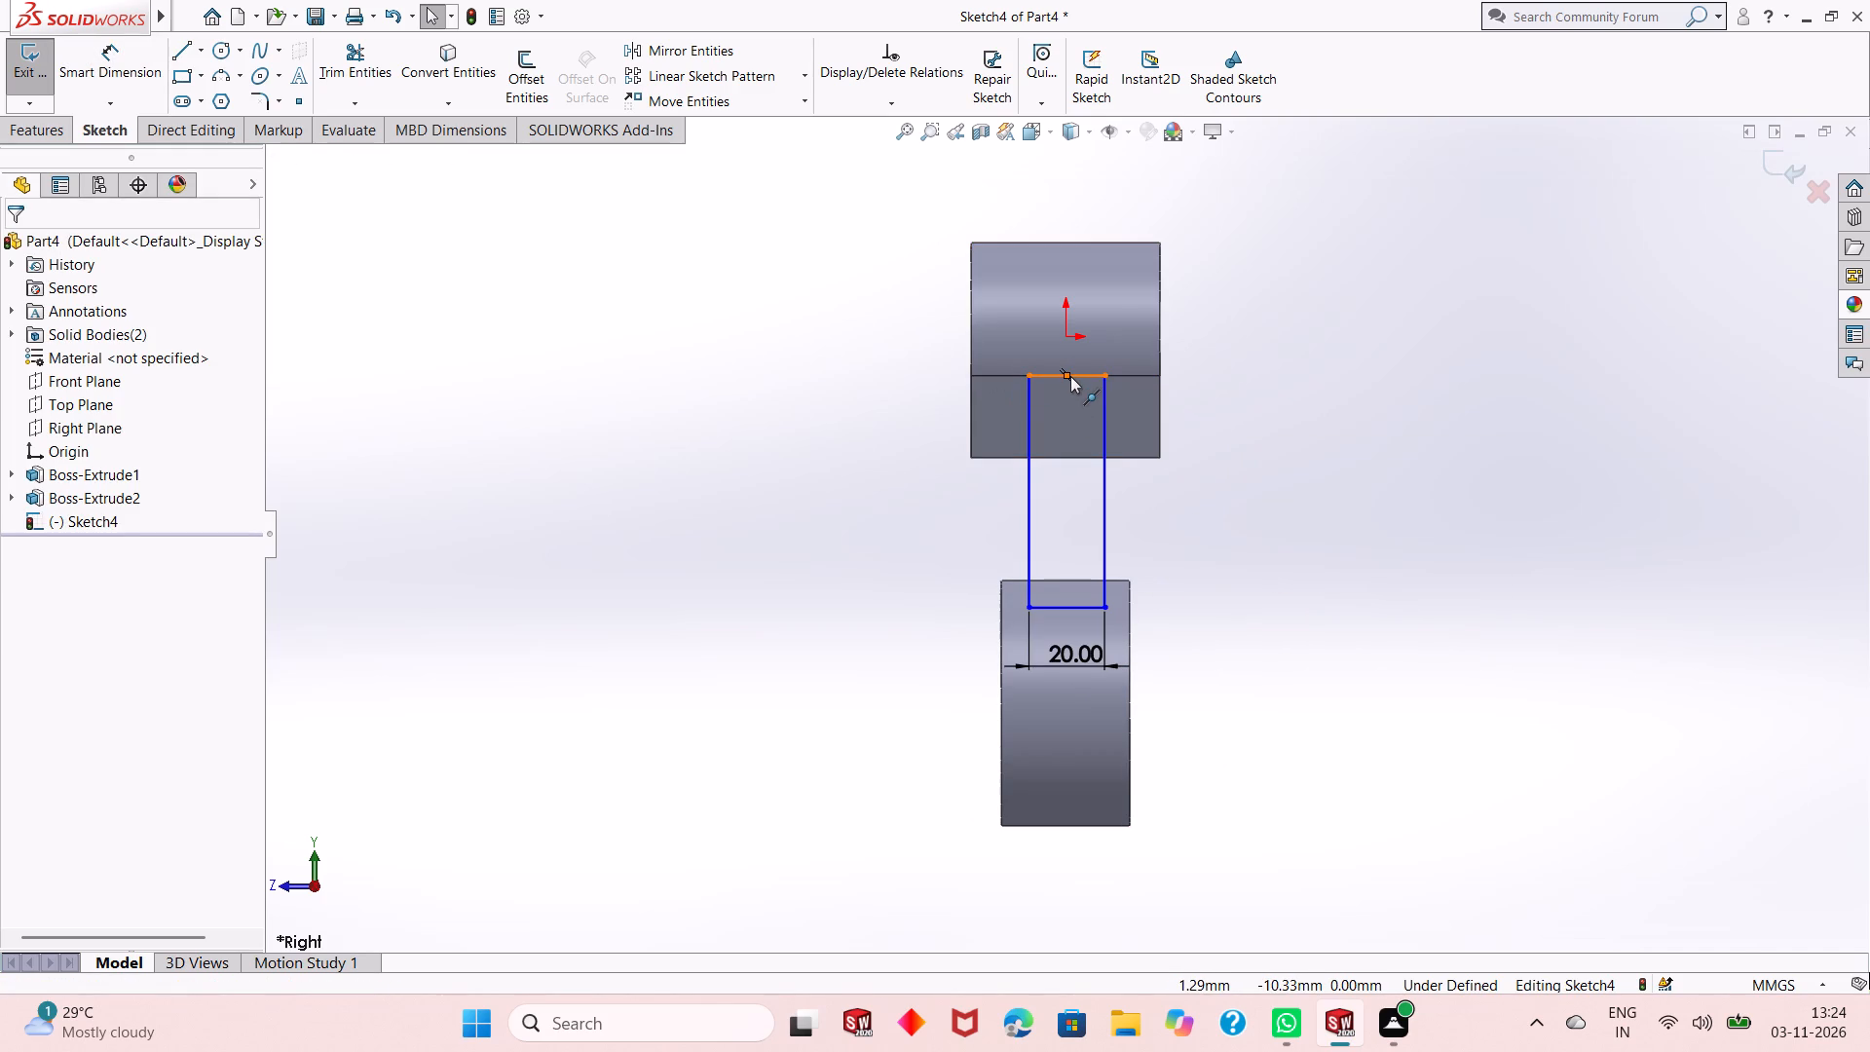
Add a Vertical relation between the midpoint of the rectangle's top line and the origin.
left_click(1070, 376)
left_click(1065, 338, "ctrl")
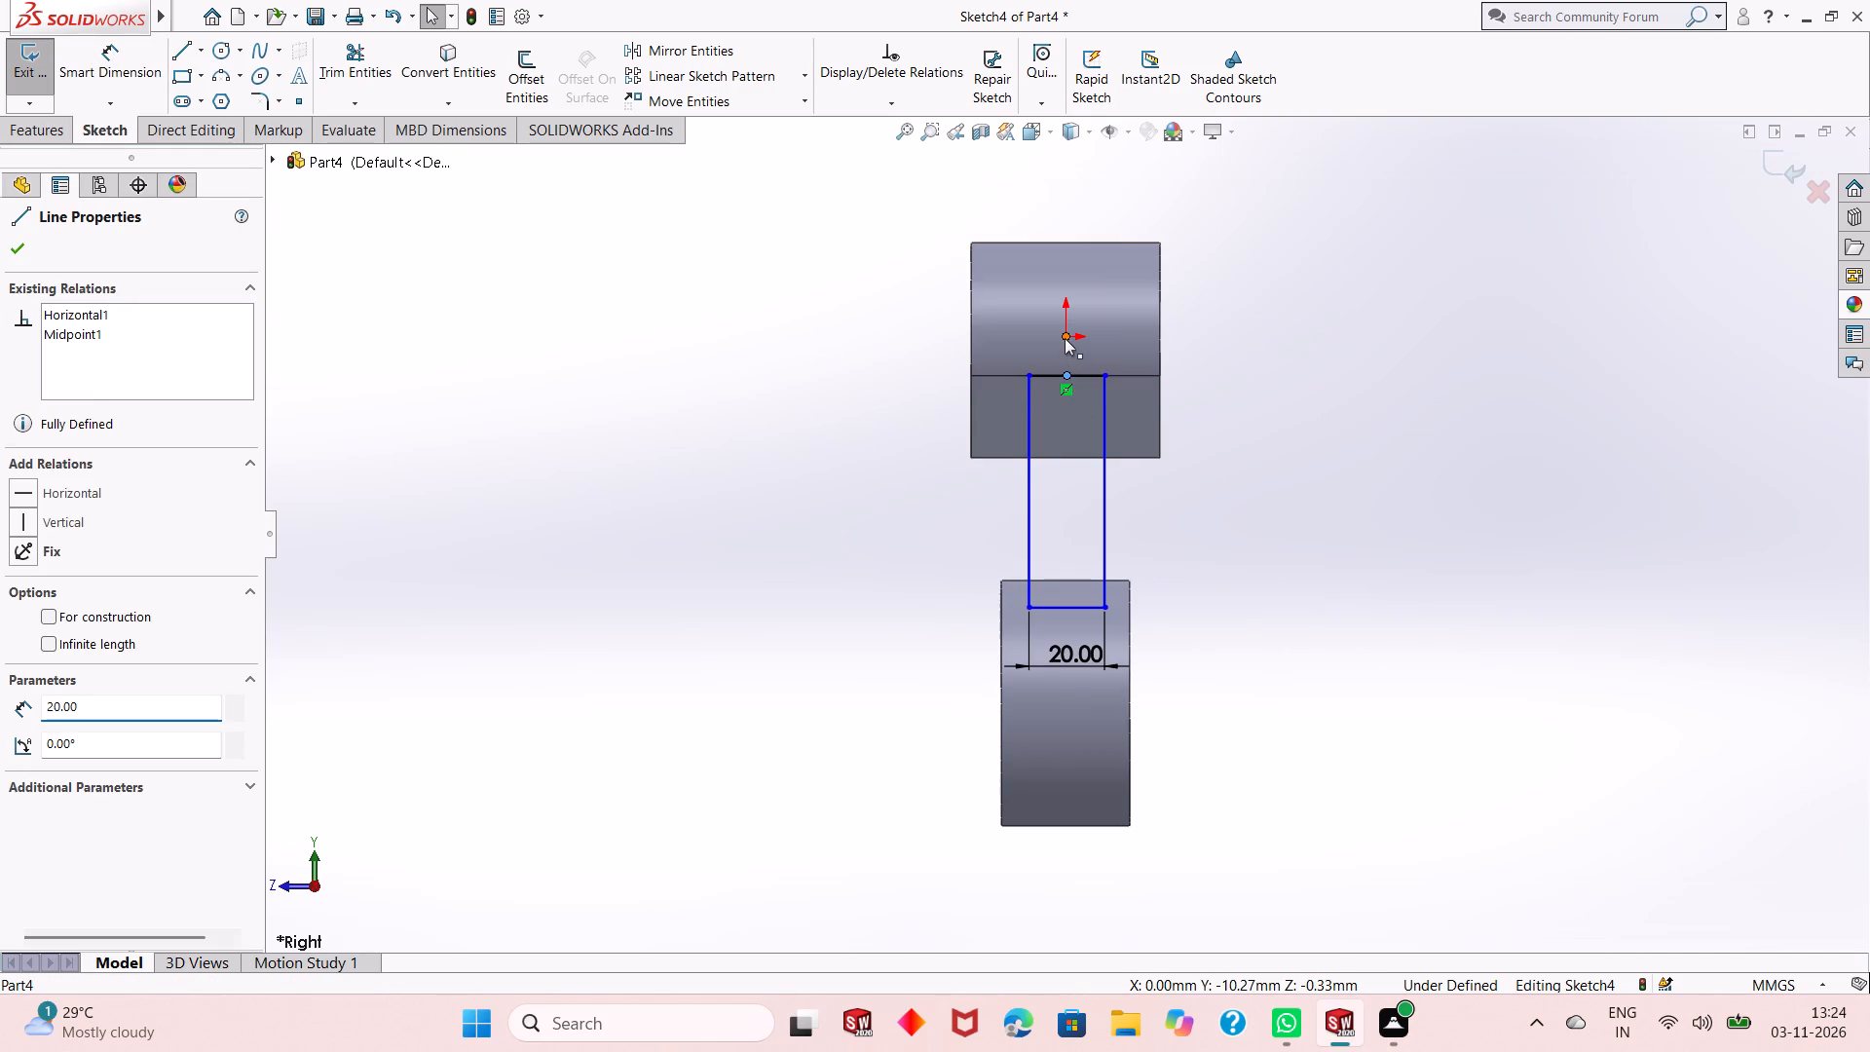
left_click(1152, 254)
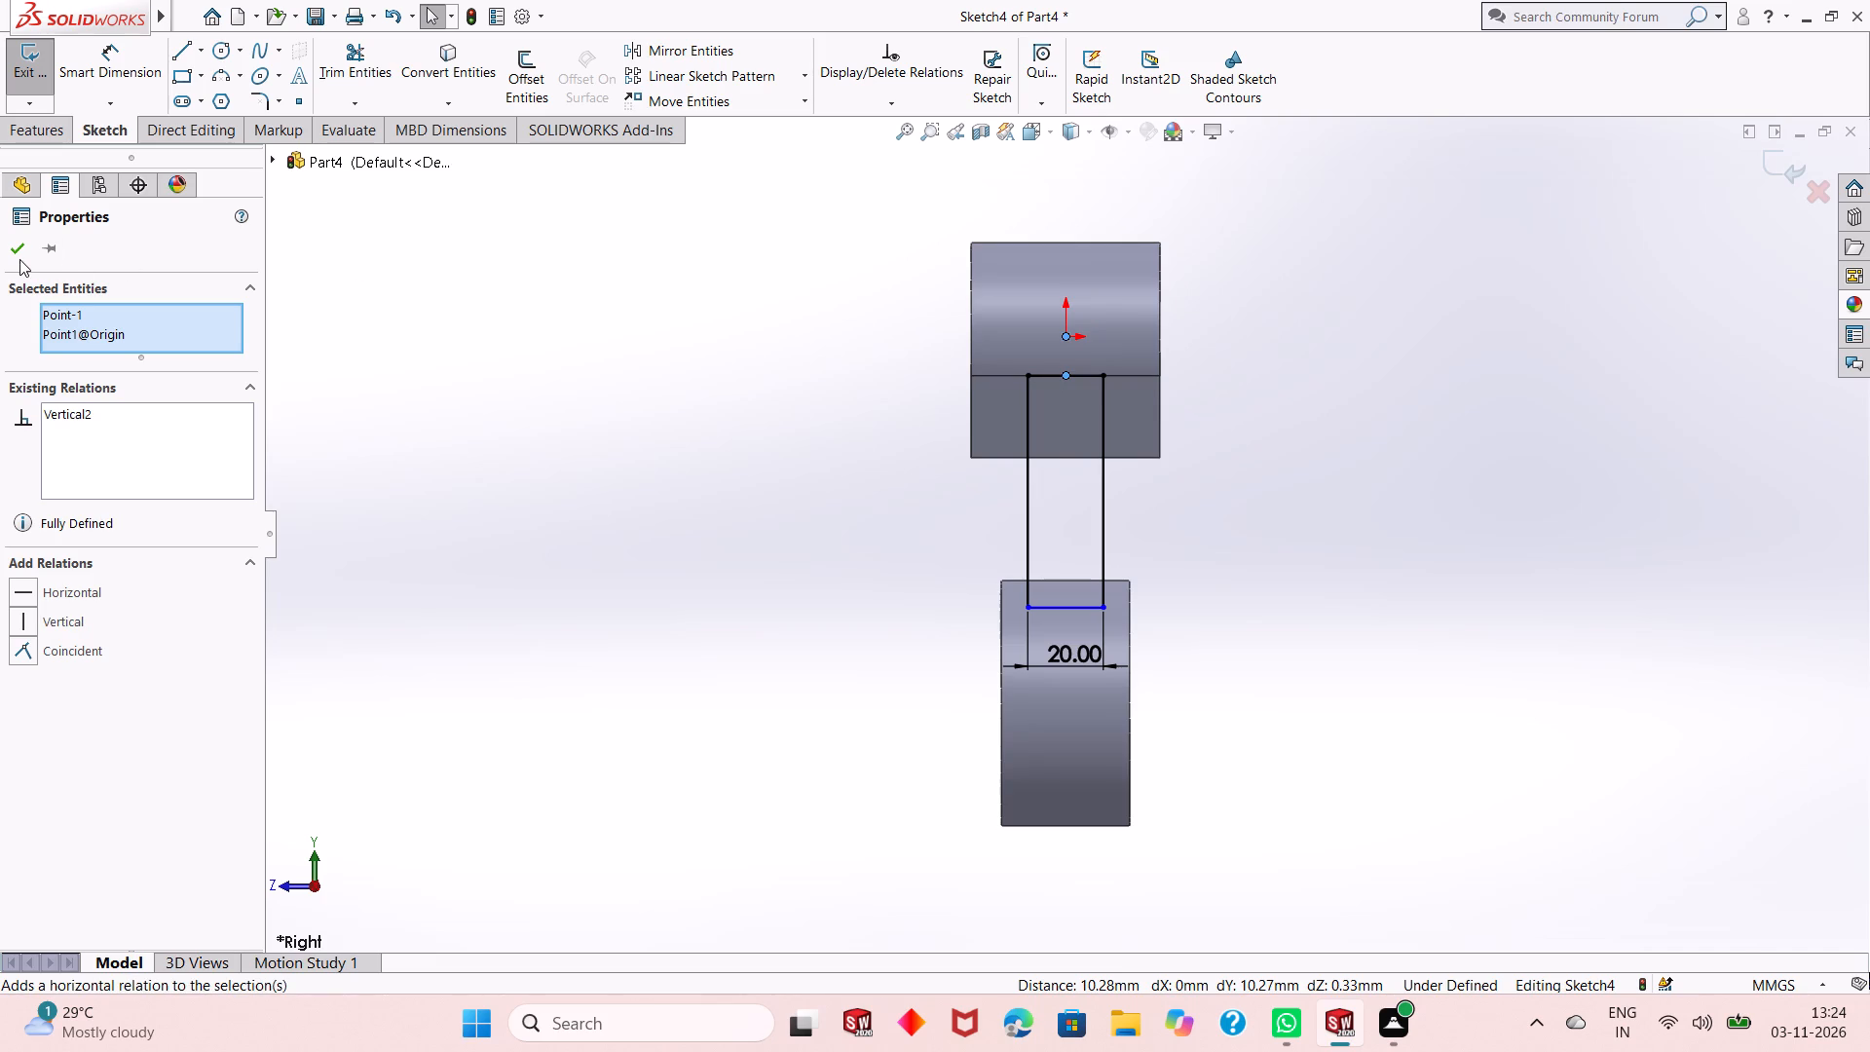
left_click(6, 260)
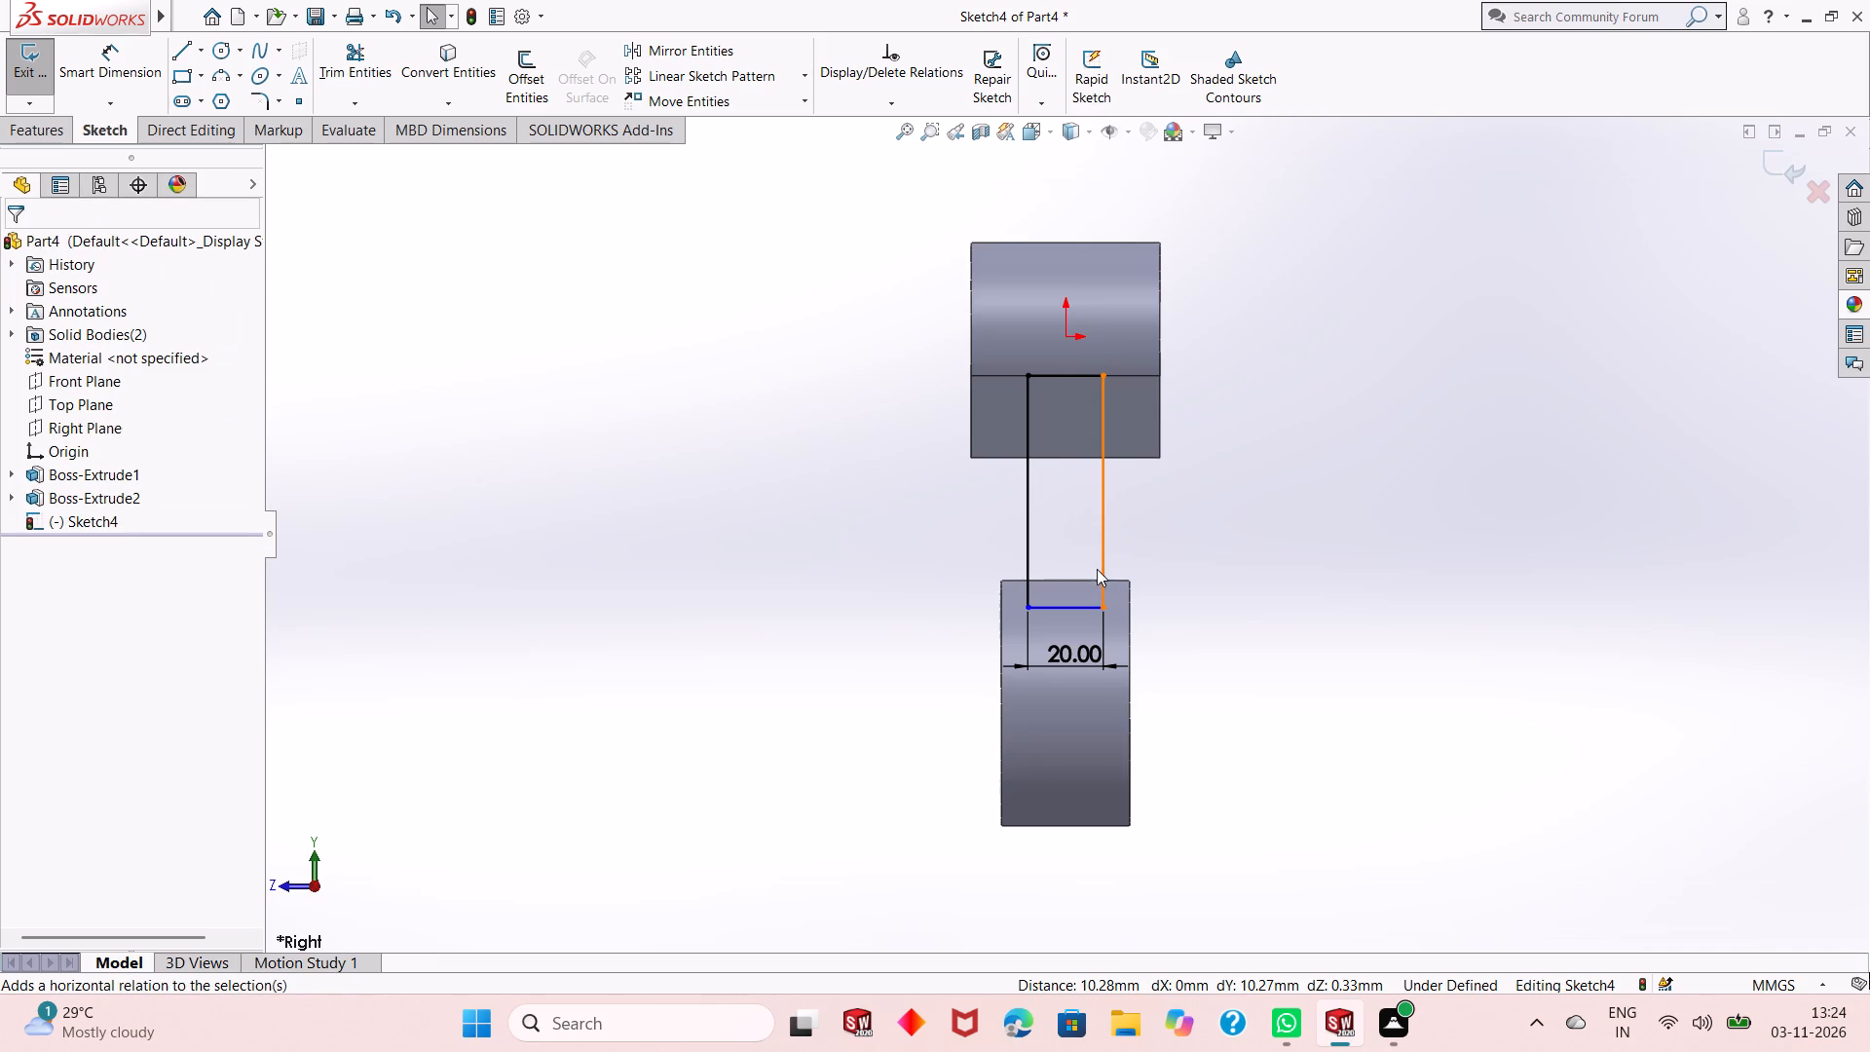
Fix the rectangle's lower right corner point and delete that point's Distance relation.
left_click(1106, 606)
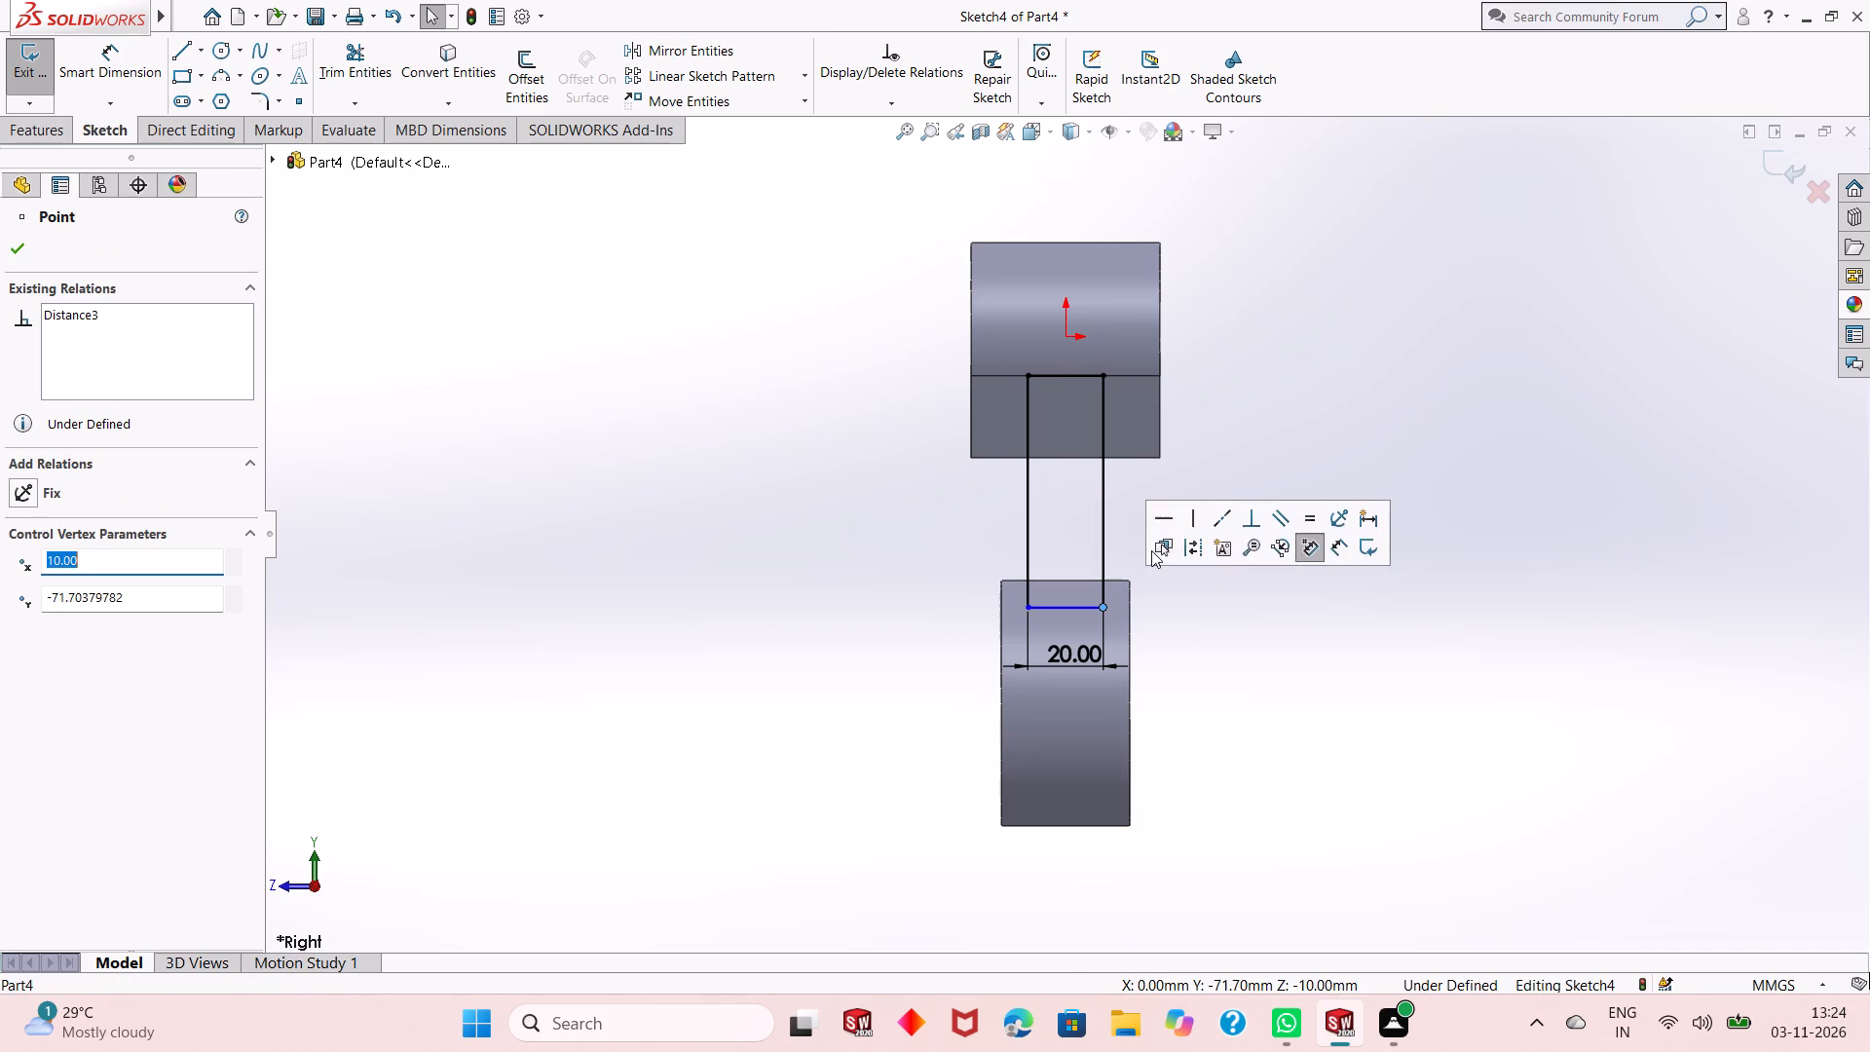
left_click(1338, 519)
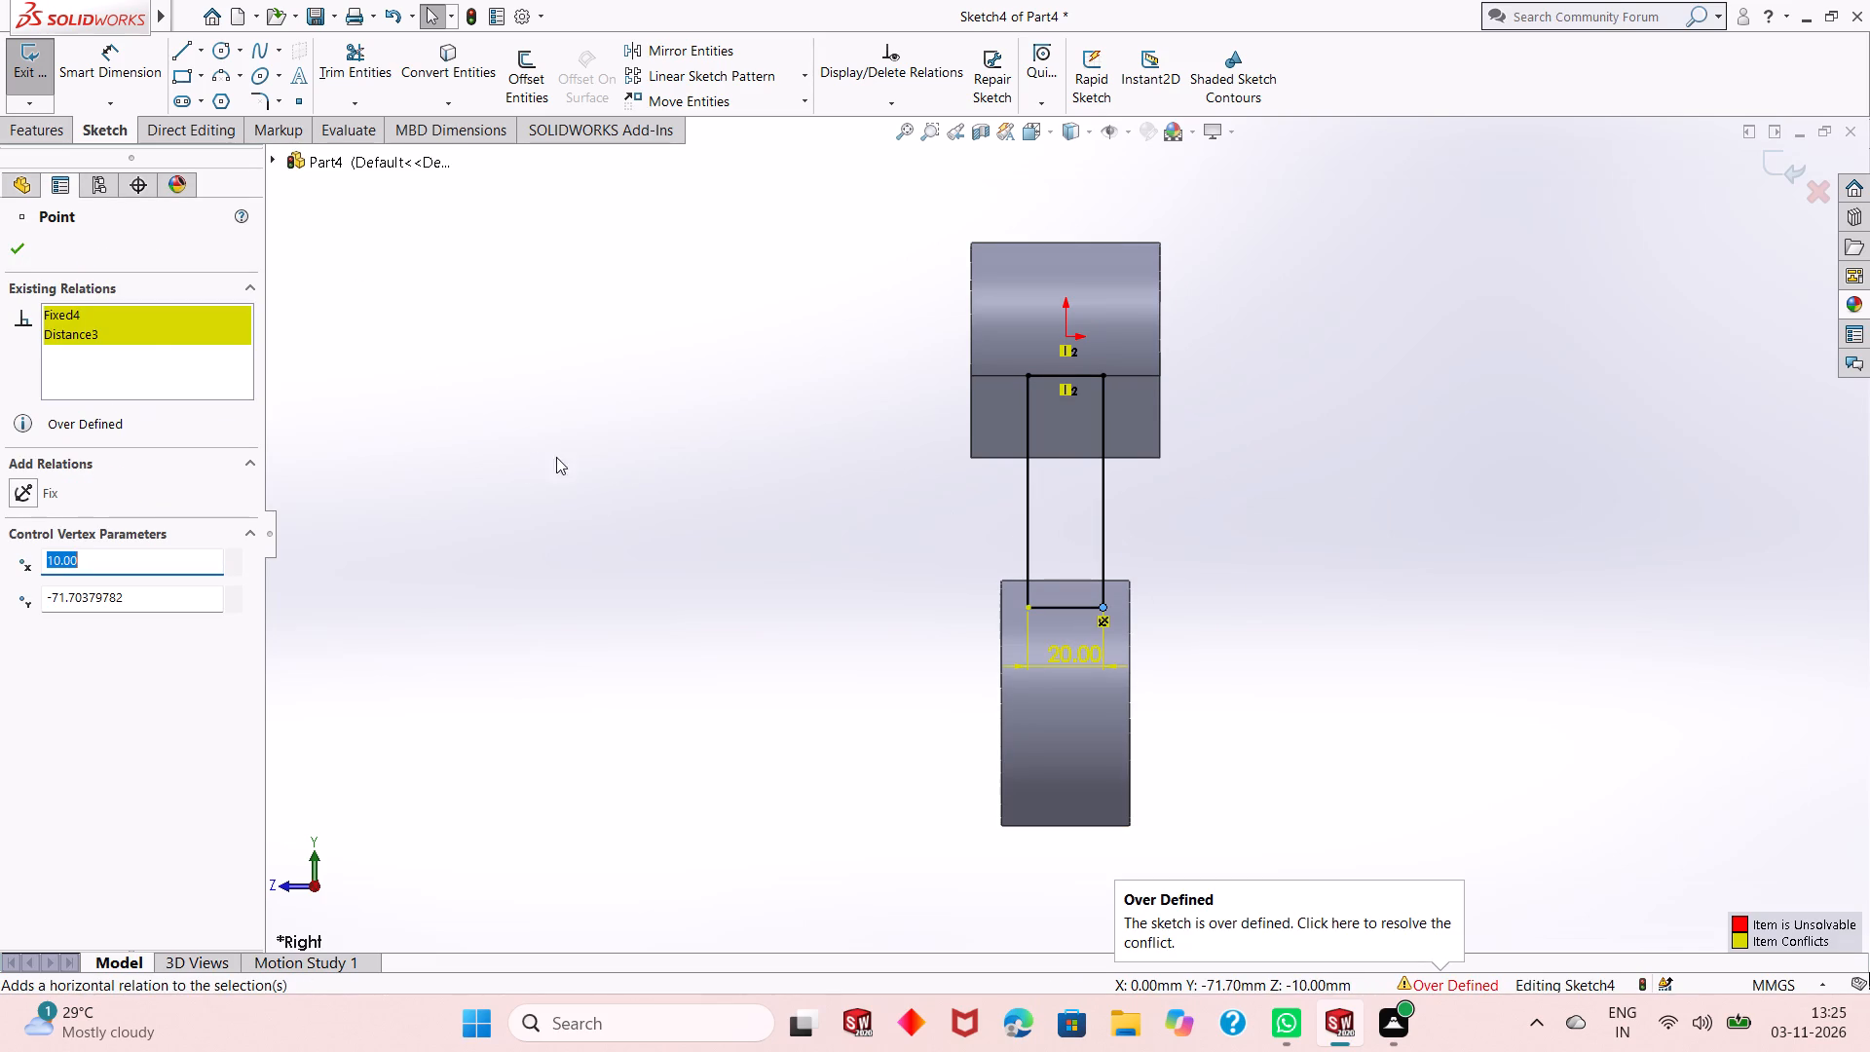
right_click(88, 340)
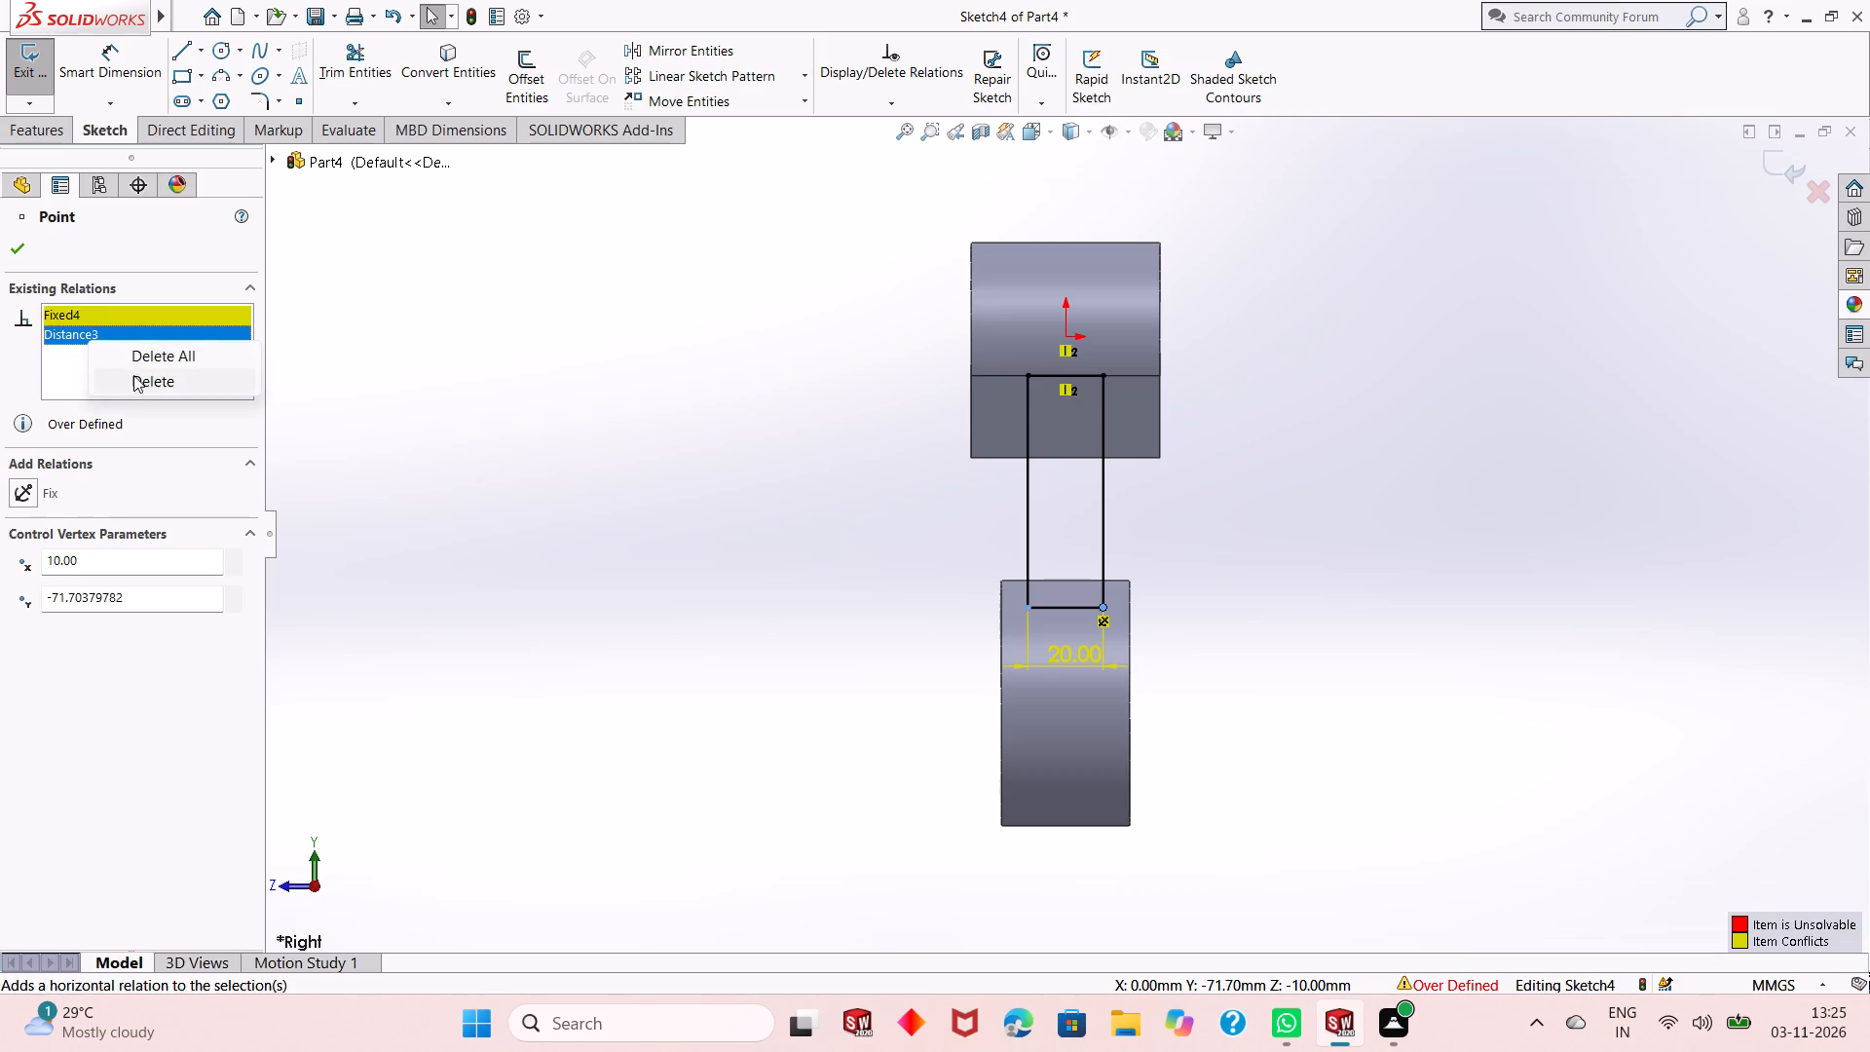
left_click(138, 378)
left_click(29, 255)
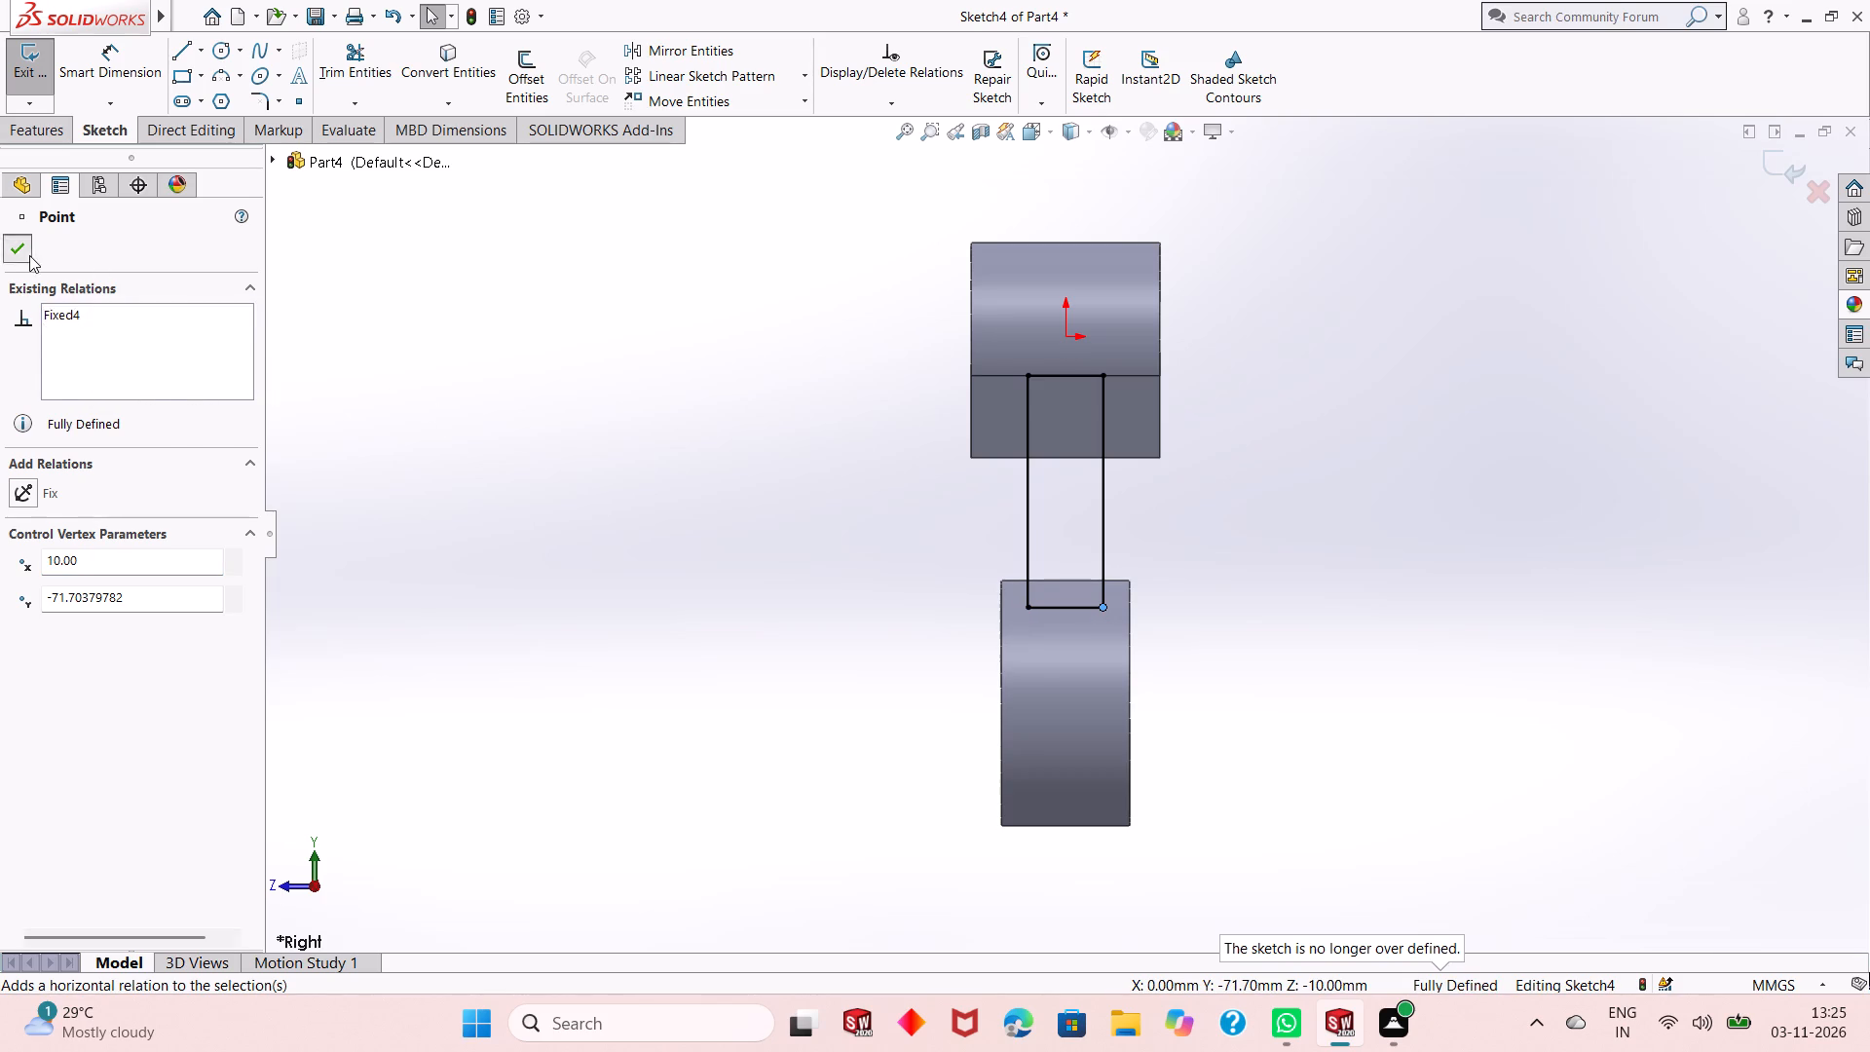
Set up a boss extrude of the rectangle, 50 mm deep, with the Mid Plane end condition.
middle_click_drag(910, 572, 932, 578)
left_click(932, 578)
middle_click_drag(935, 578, 985, 619)
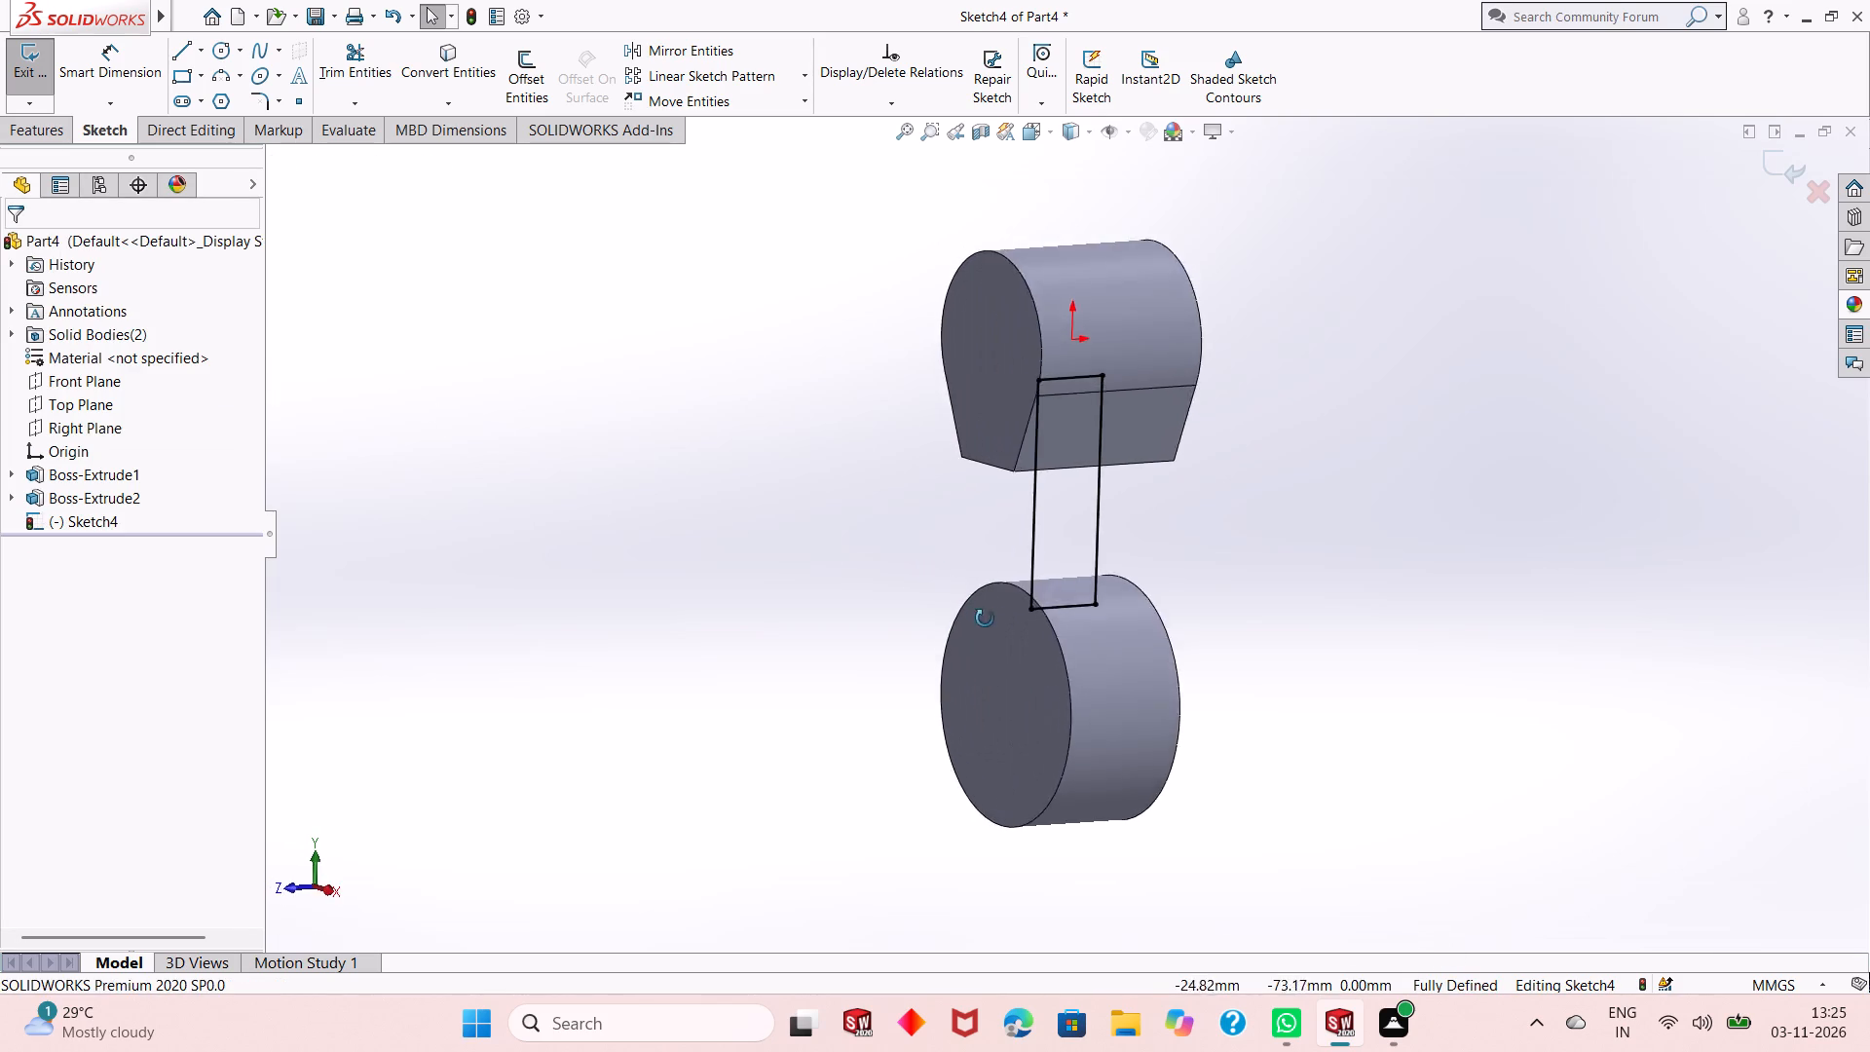
middle_click_drag(985, 619, 1126, 562)
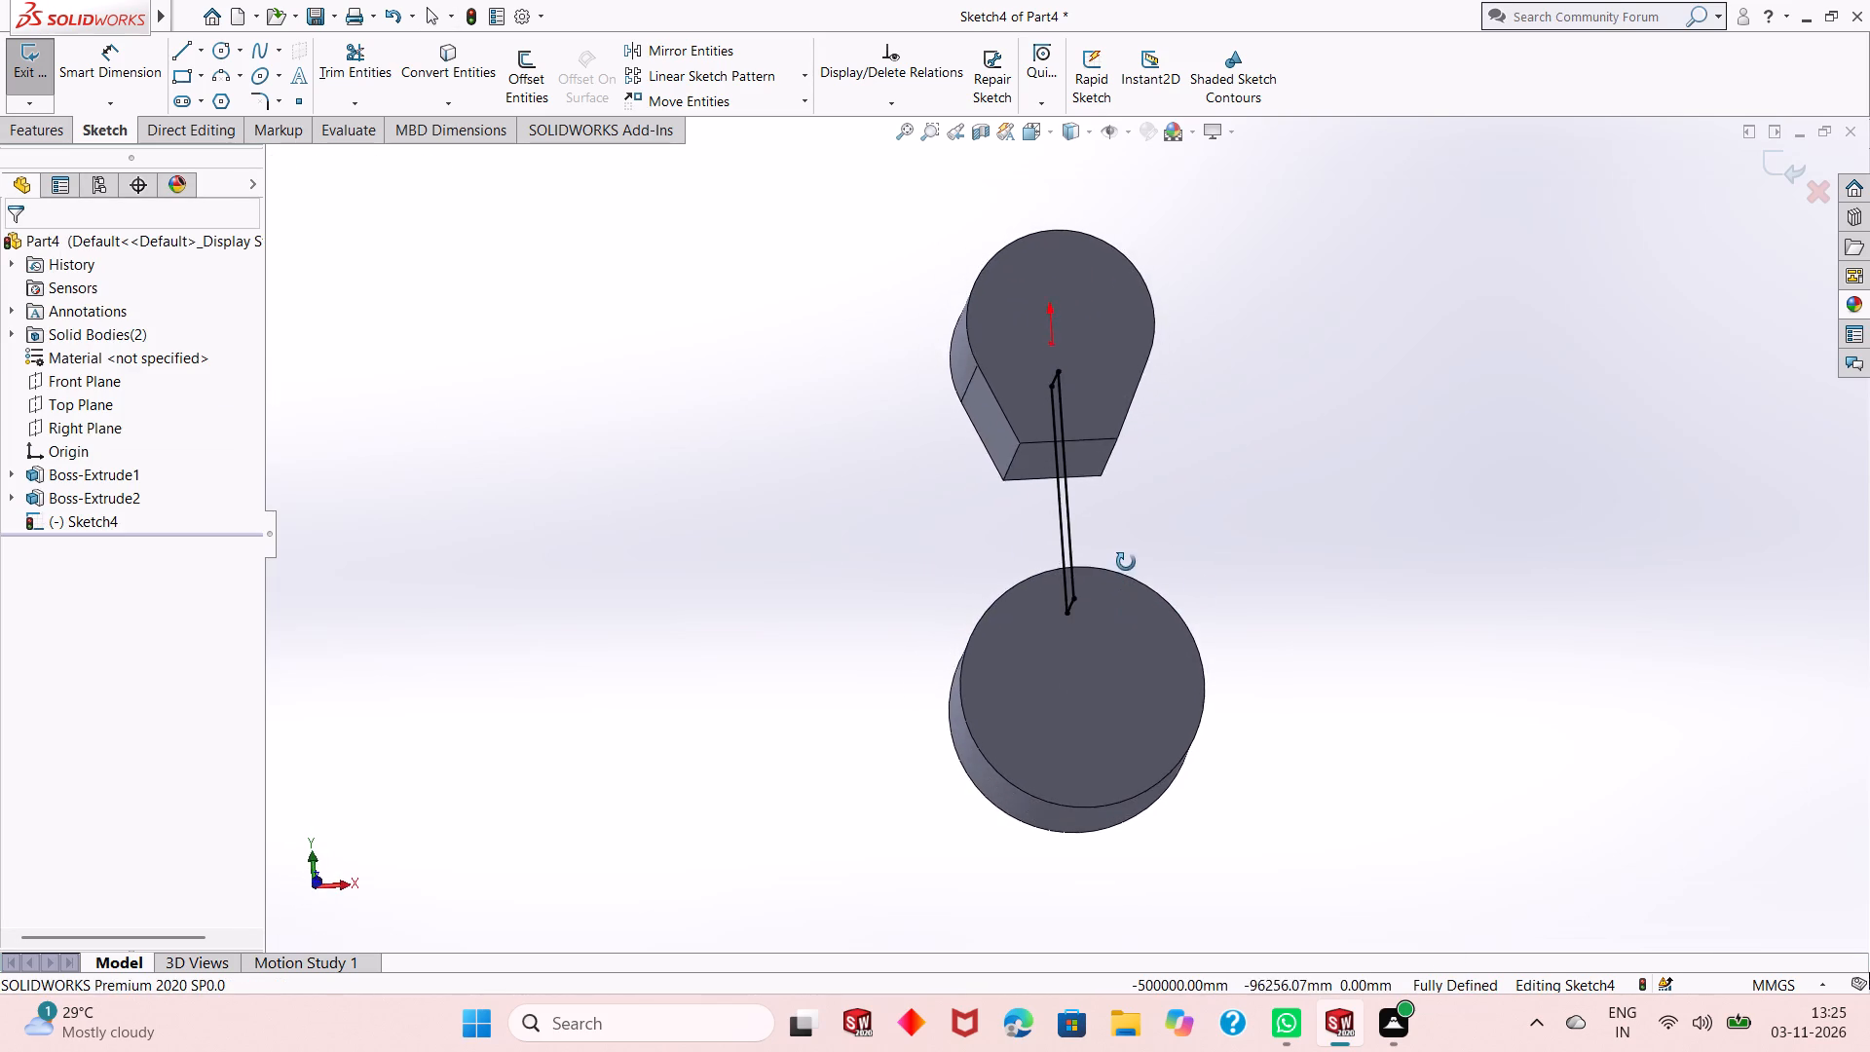
middle_click_drag(1126, 562, 1102, 657)
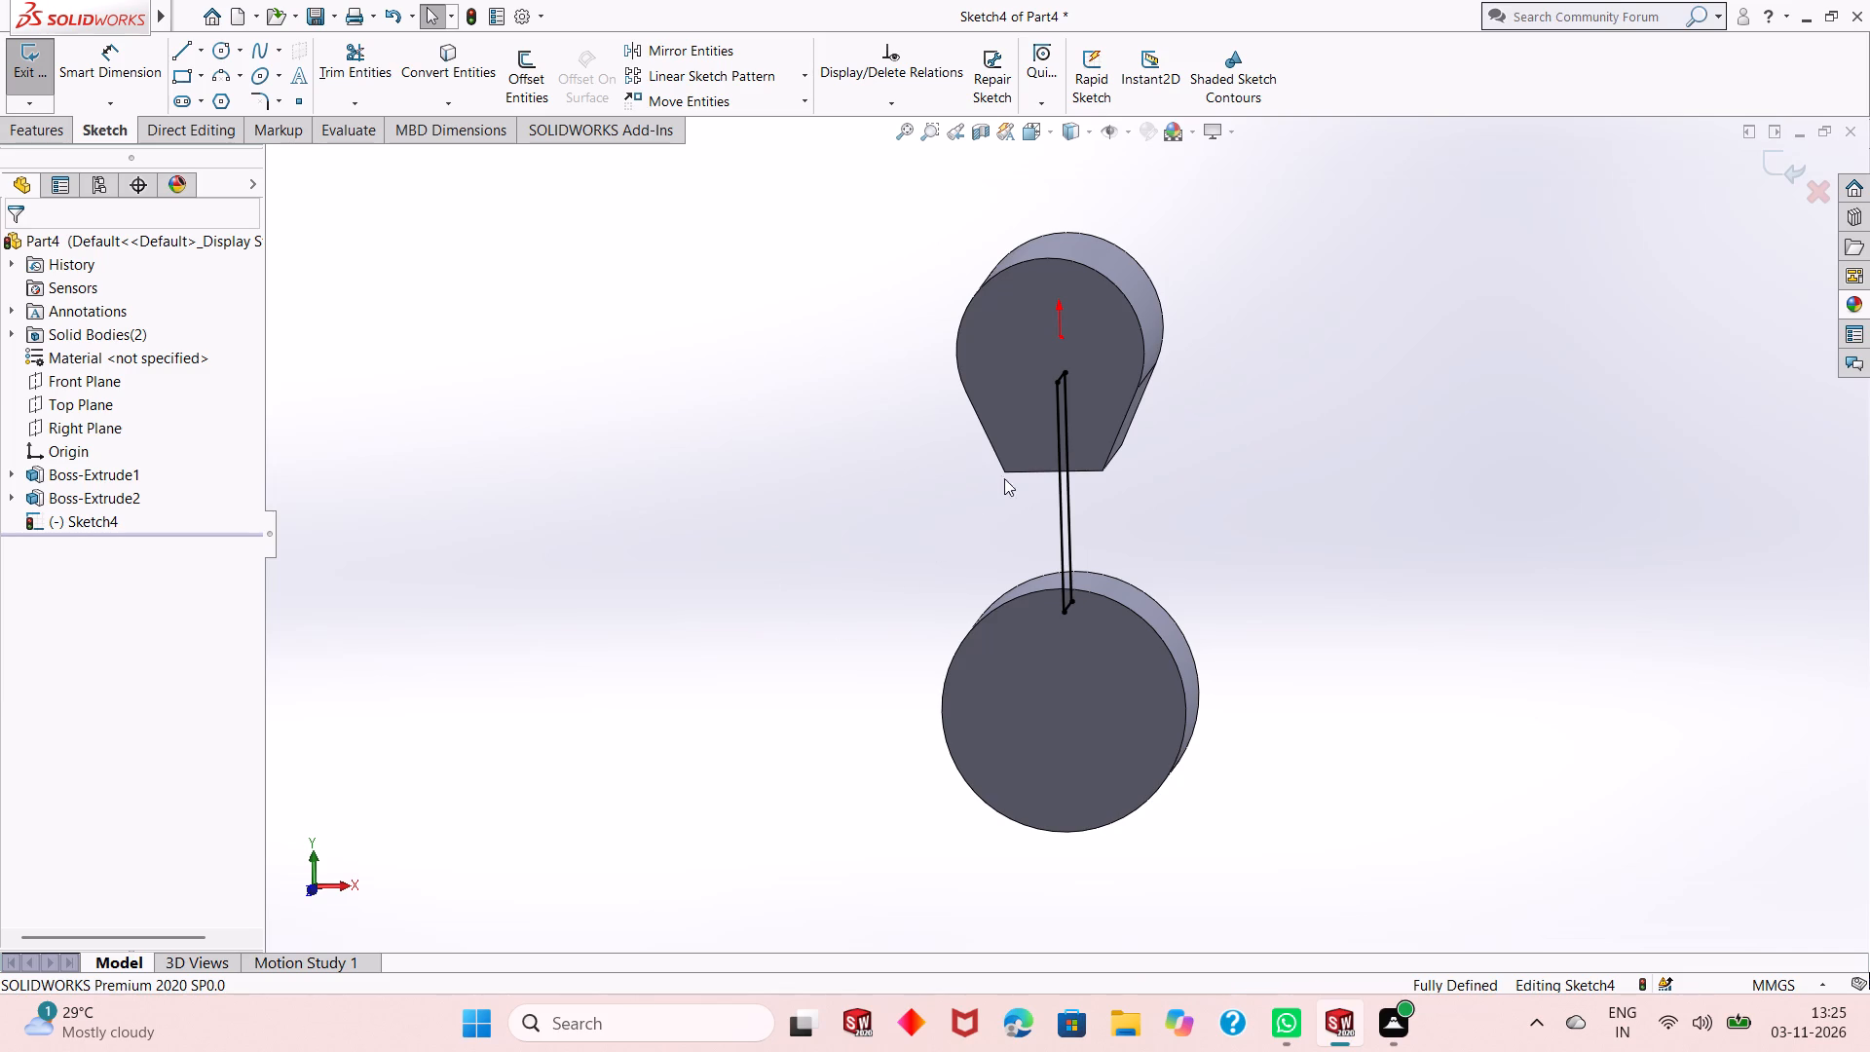
left_click(48, 136)
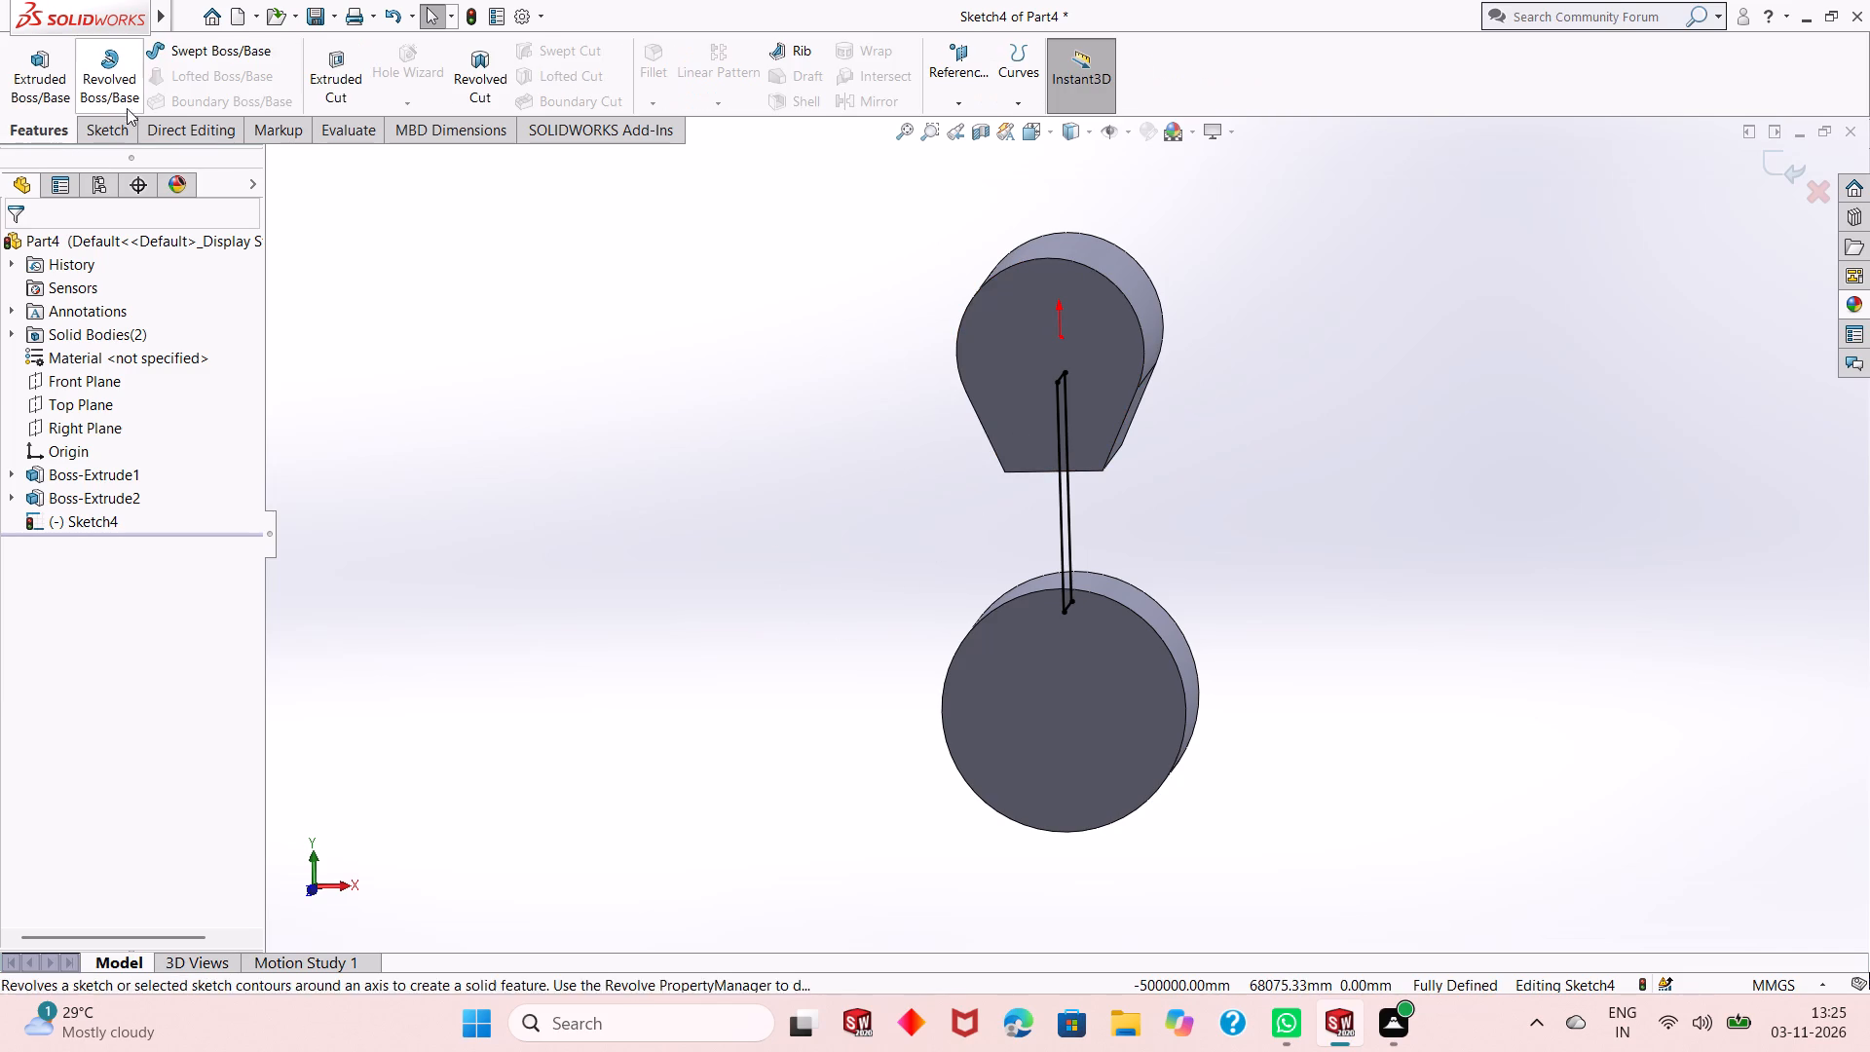
left_click(35, 80)
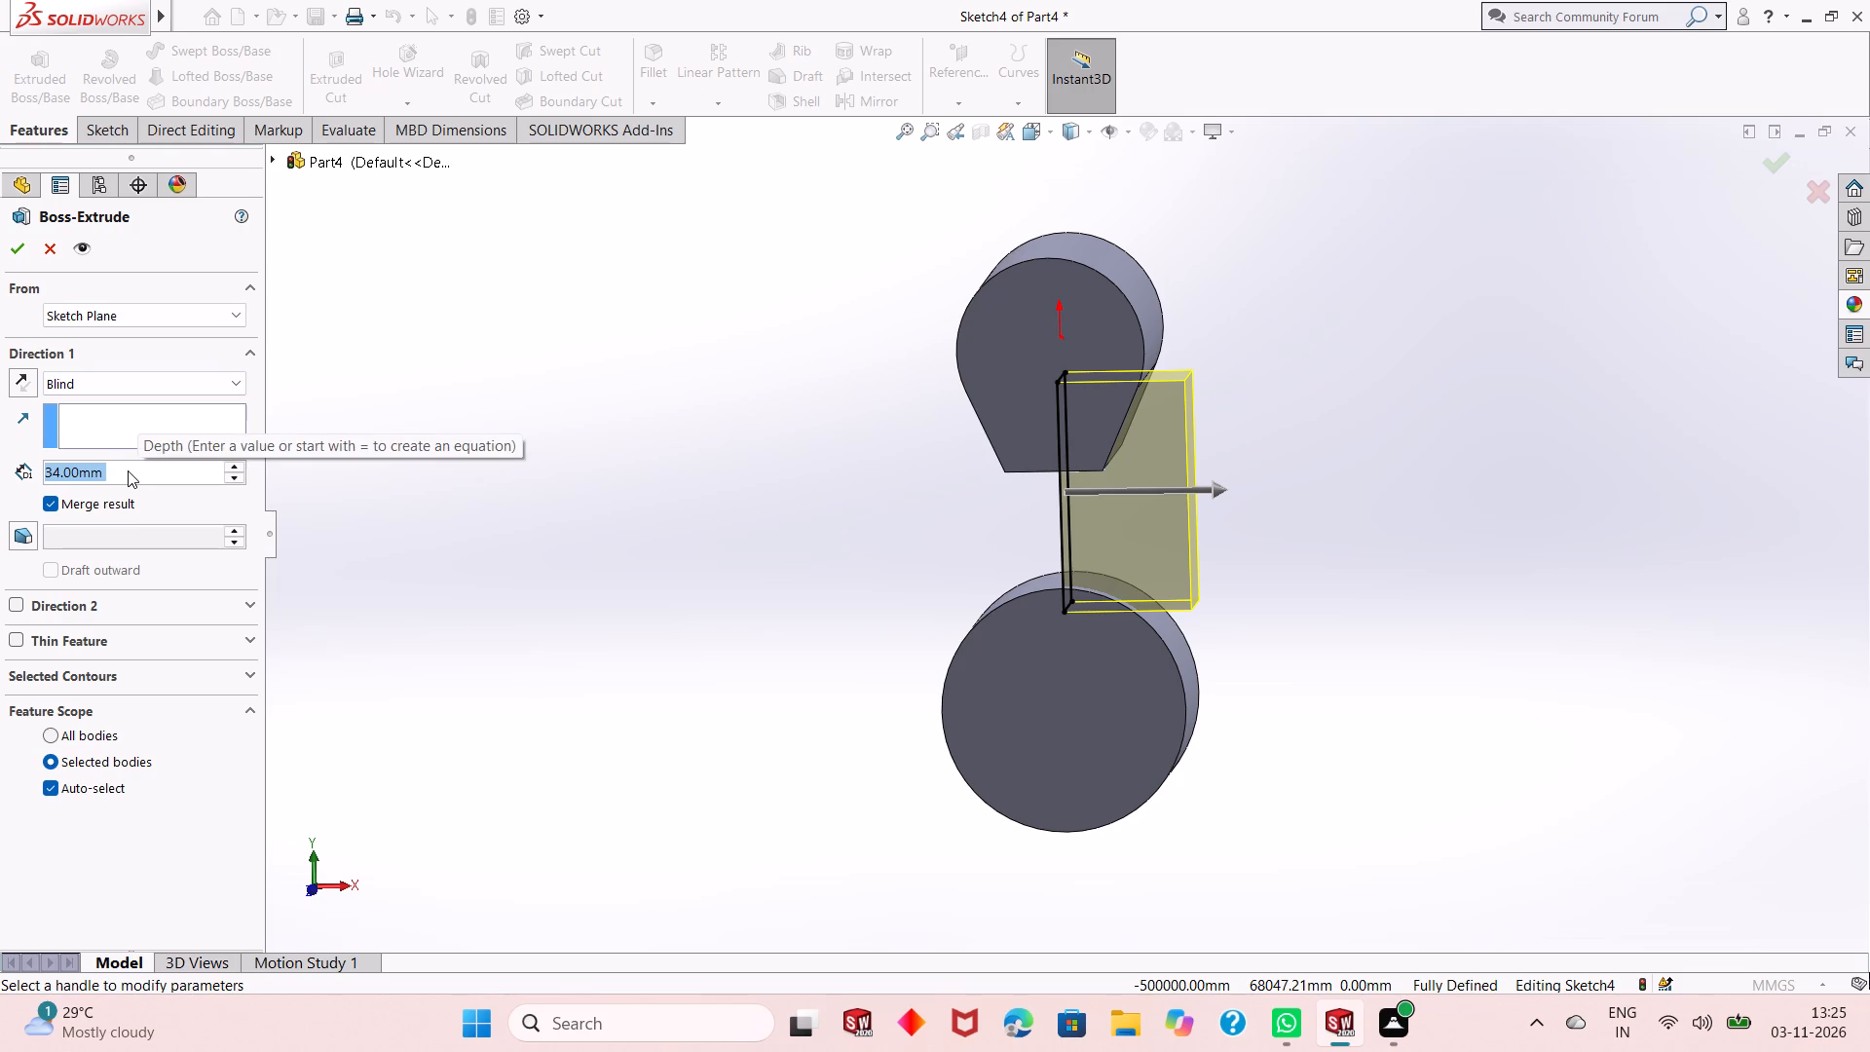
type("50")
key("Return")
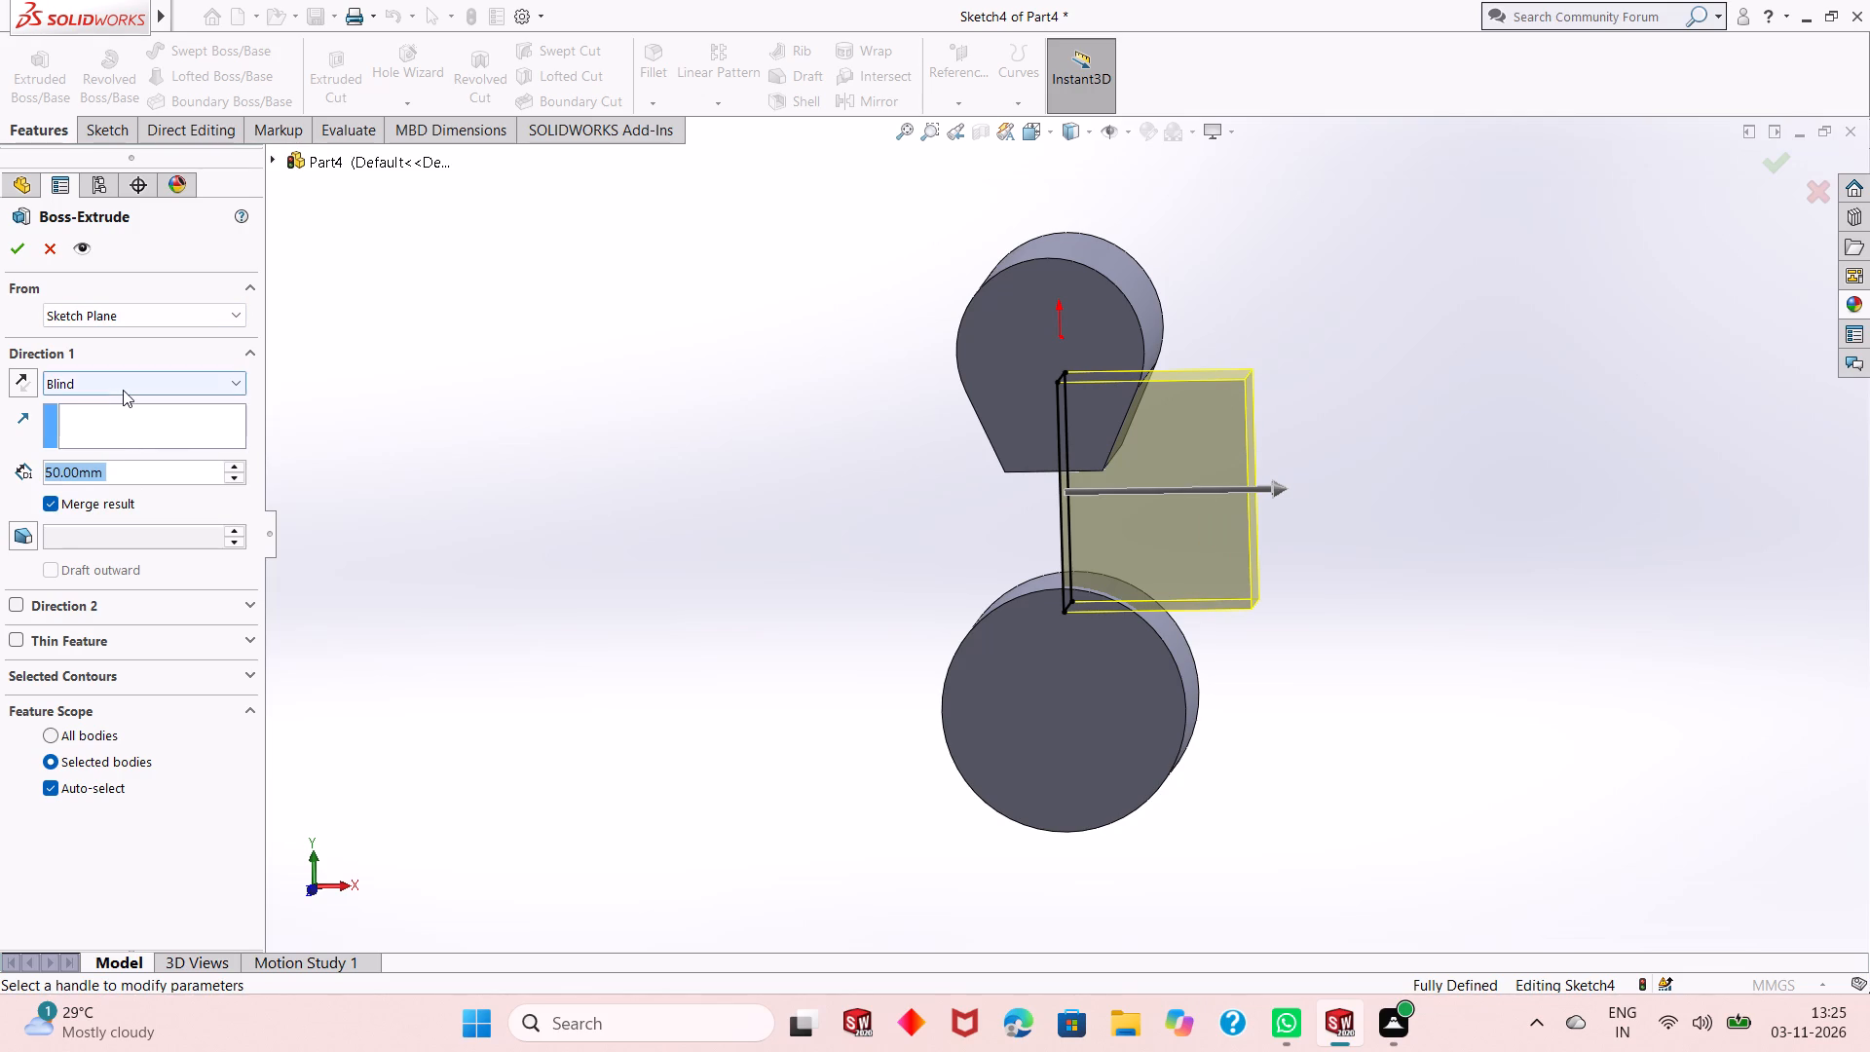
left_click(123, 390)
left_click(137, 498)
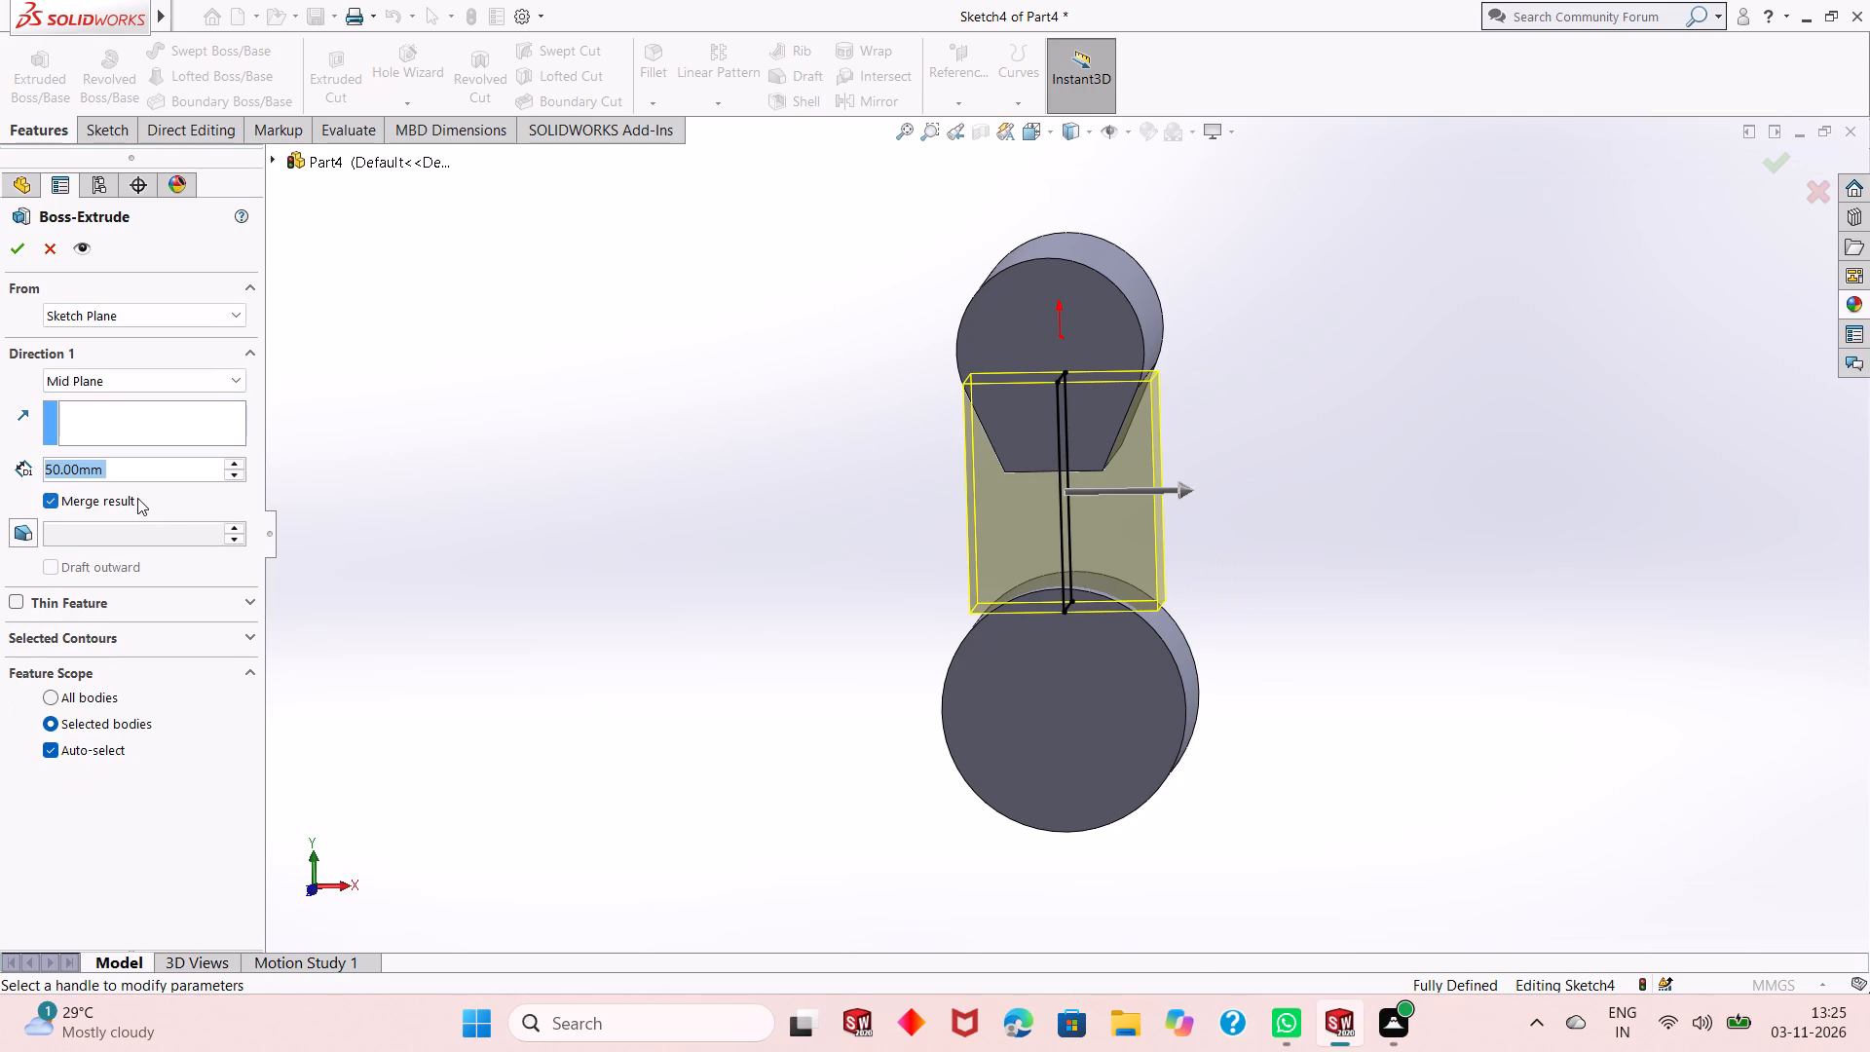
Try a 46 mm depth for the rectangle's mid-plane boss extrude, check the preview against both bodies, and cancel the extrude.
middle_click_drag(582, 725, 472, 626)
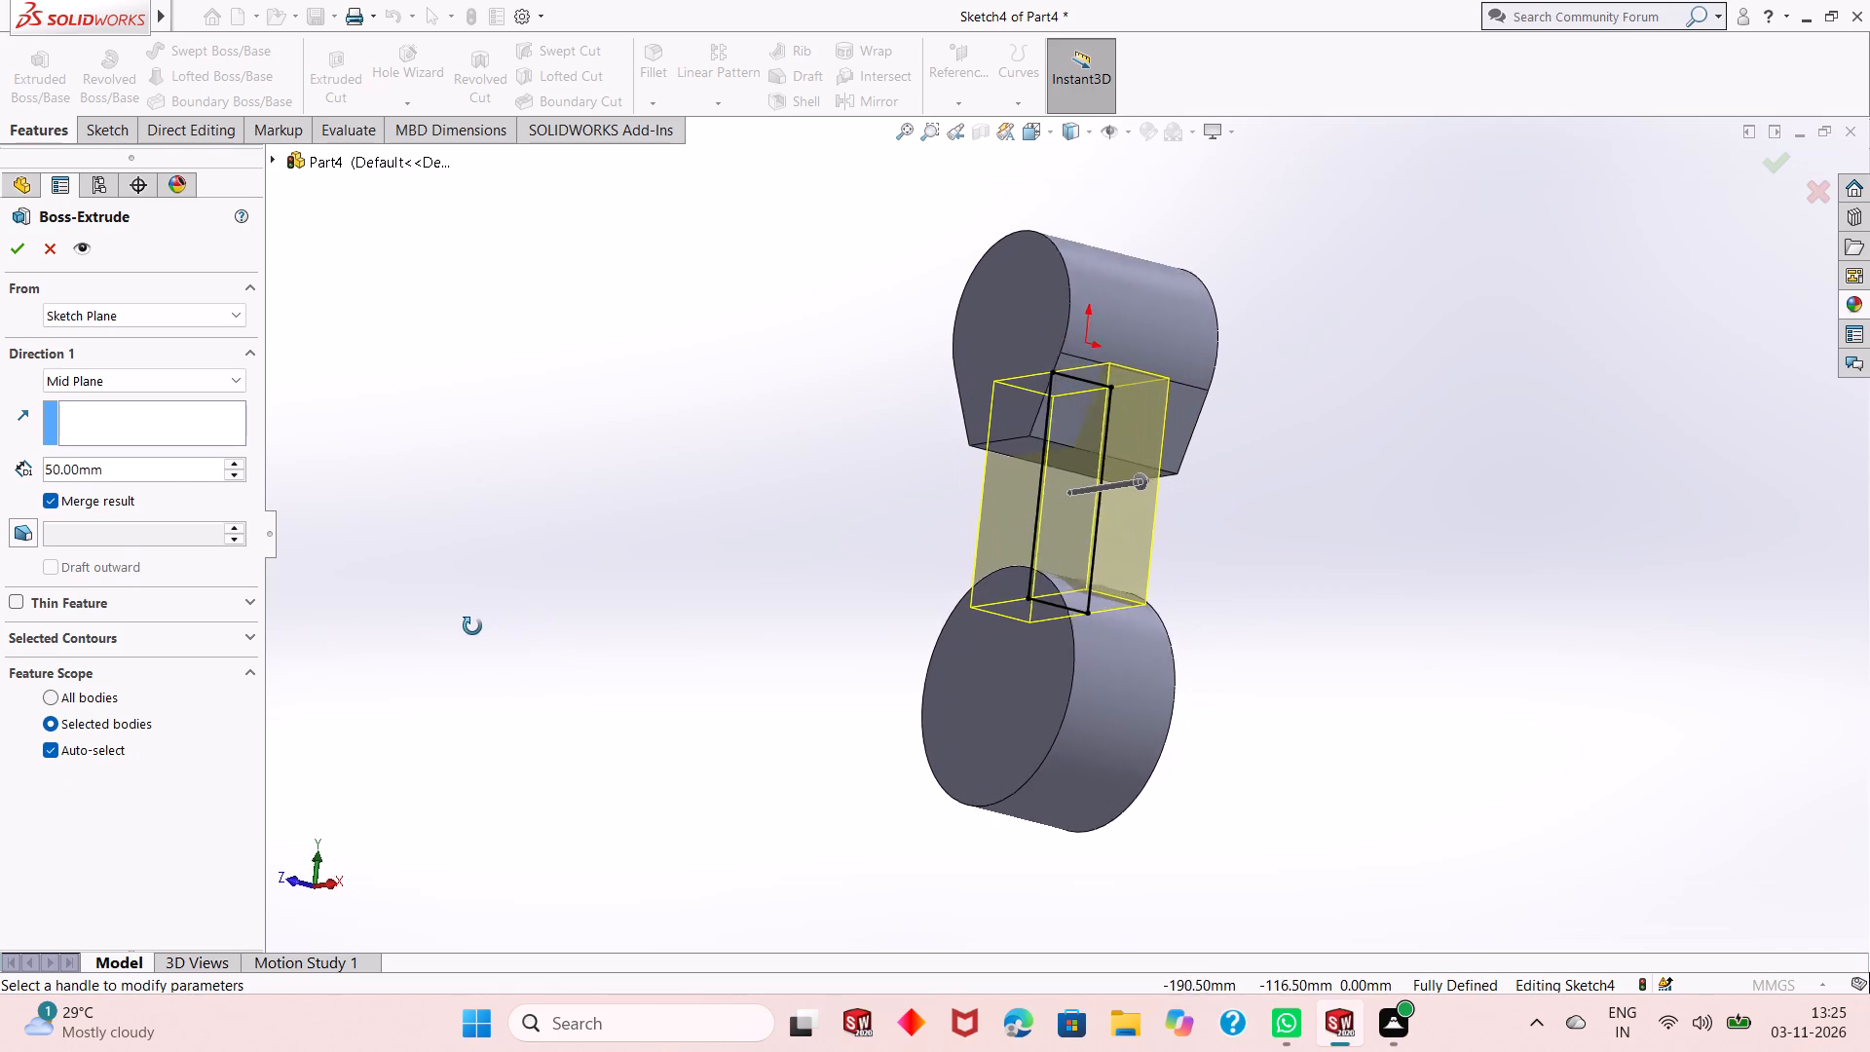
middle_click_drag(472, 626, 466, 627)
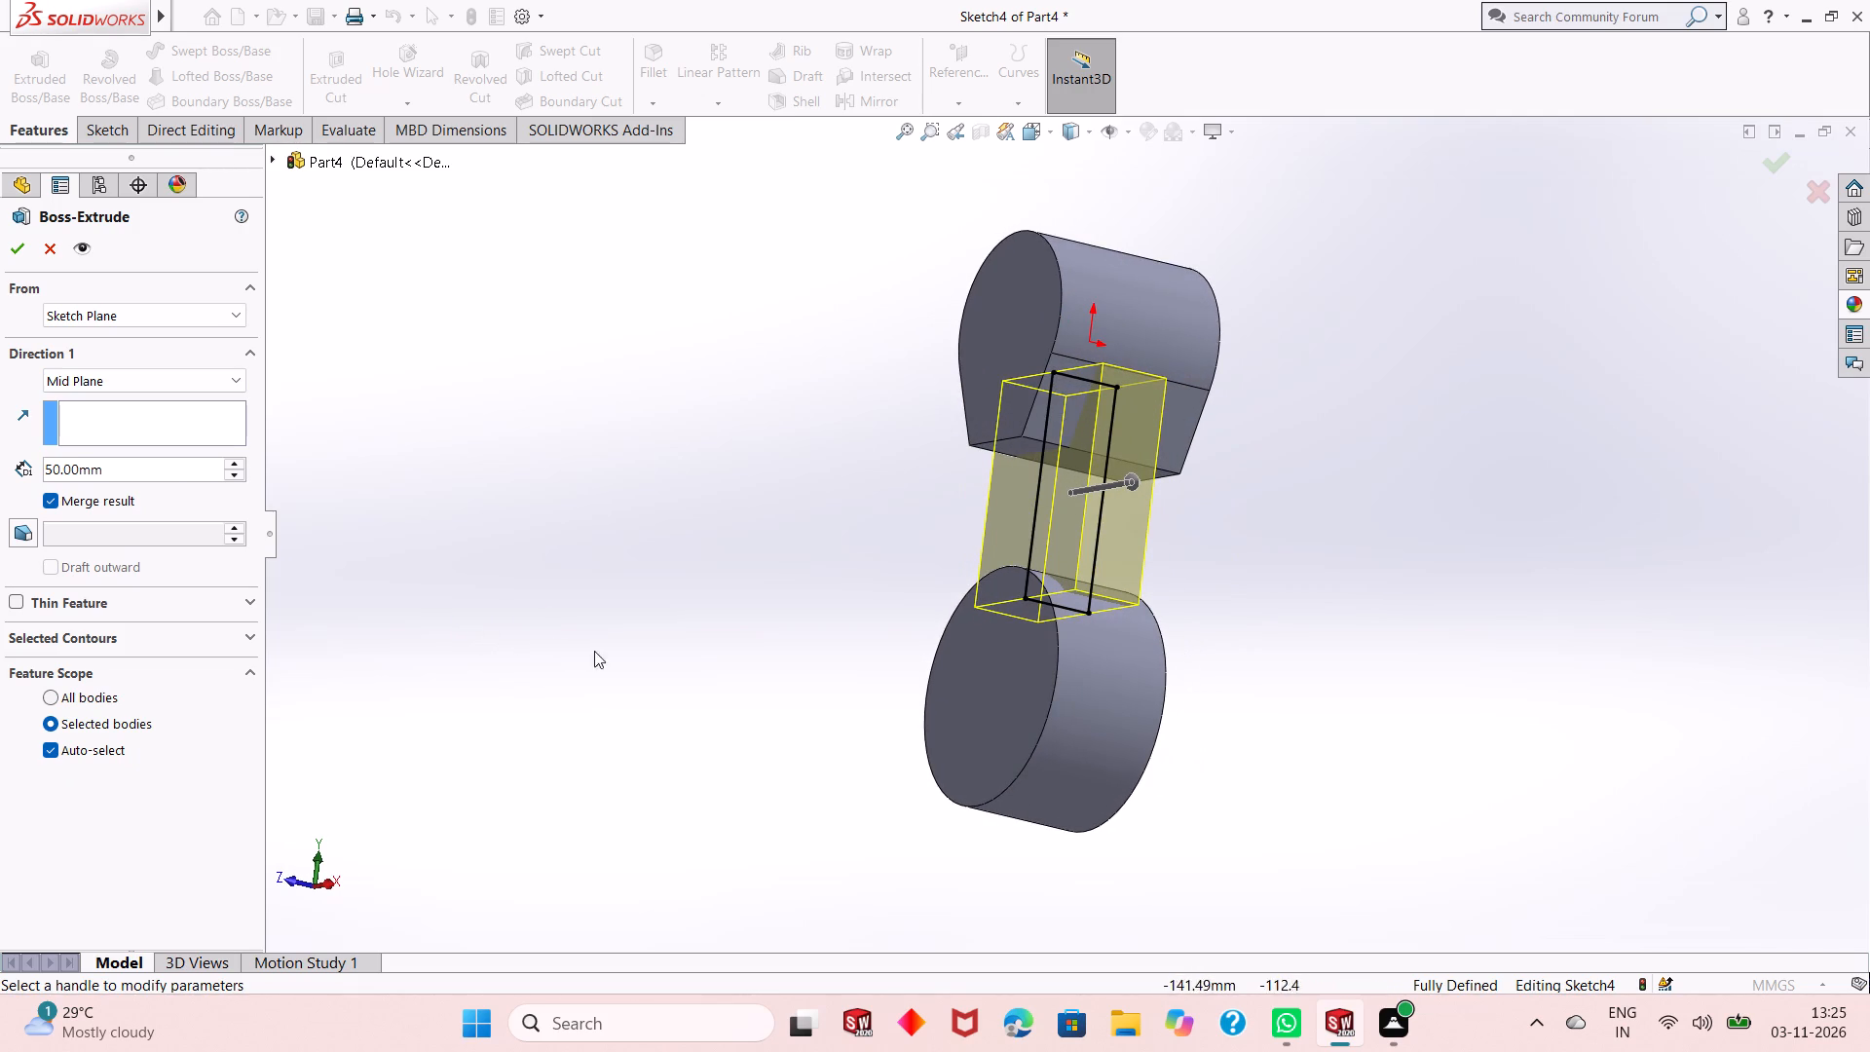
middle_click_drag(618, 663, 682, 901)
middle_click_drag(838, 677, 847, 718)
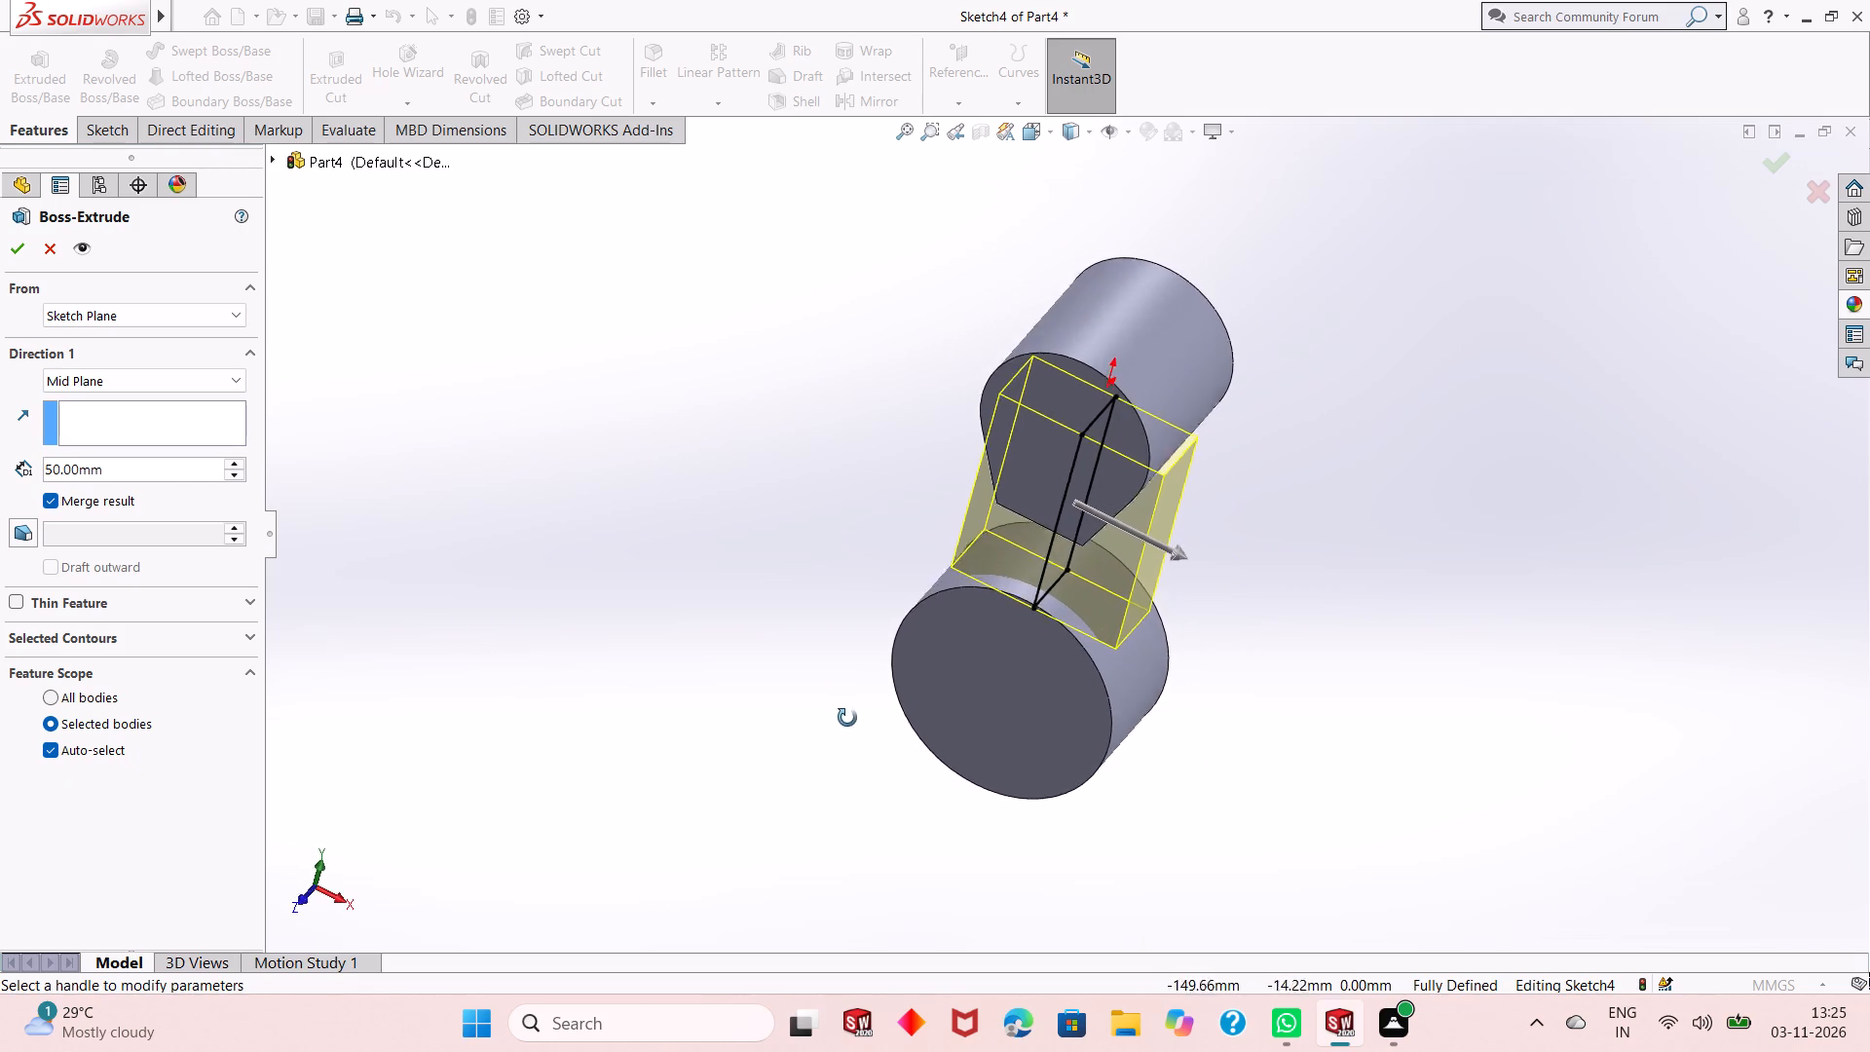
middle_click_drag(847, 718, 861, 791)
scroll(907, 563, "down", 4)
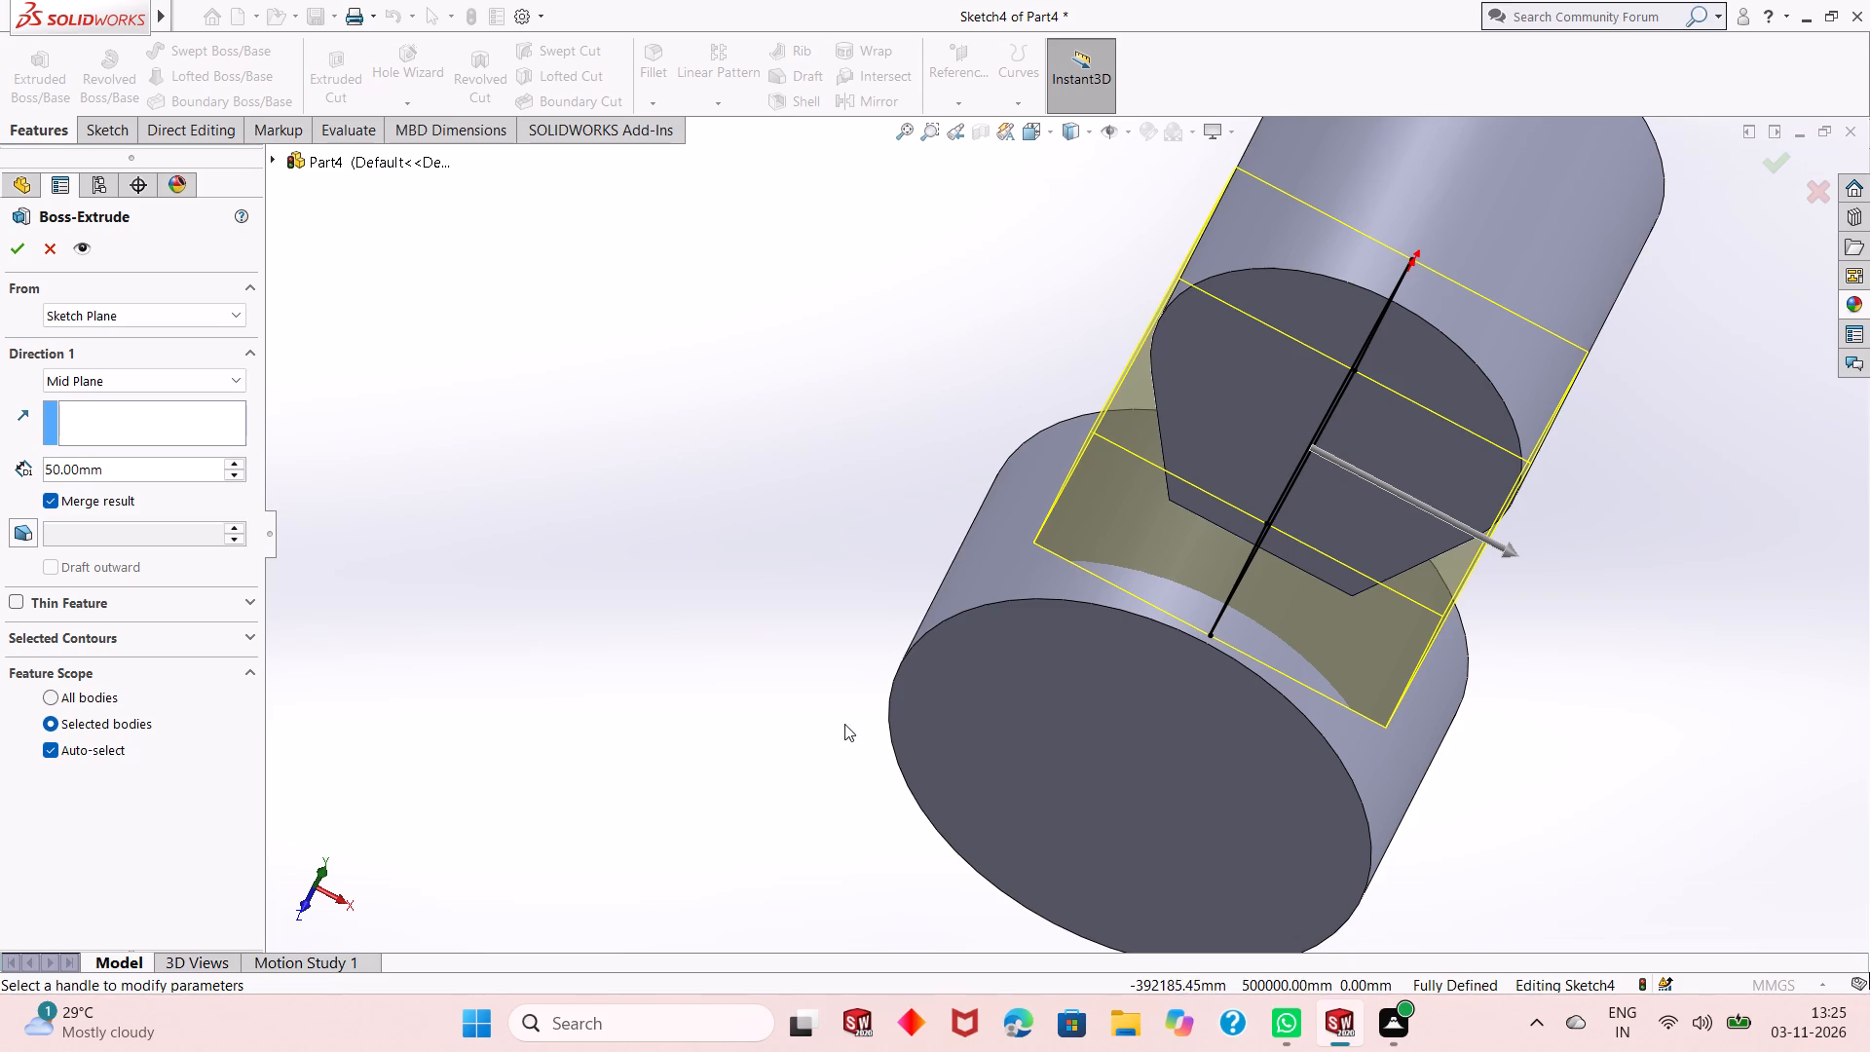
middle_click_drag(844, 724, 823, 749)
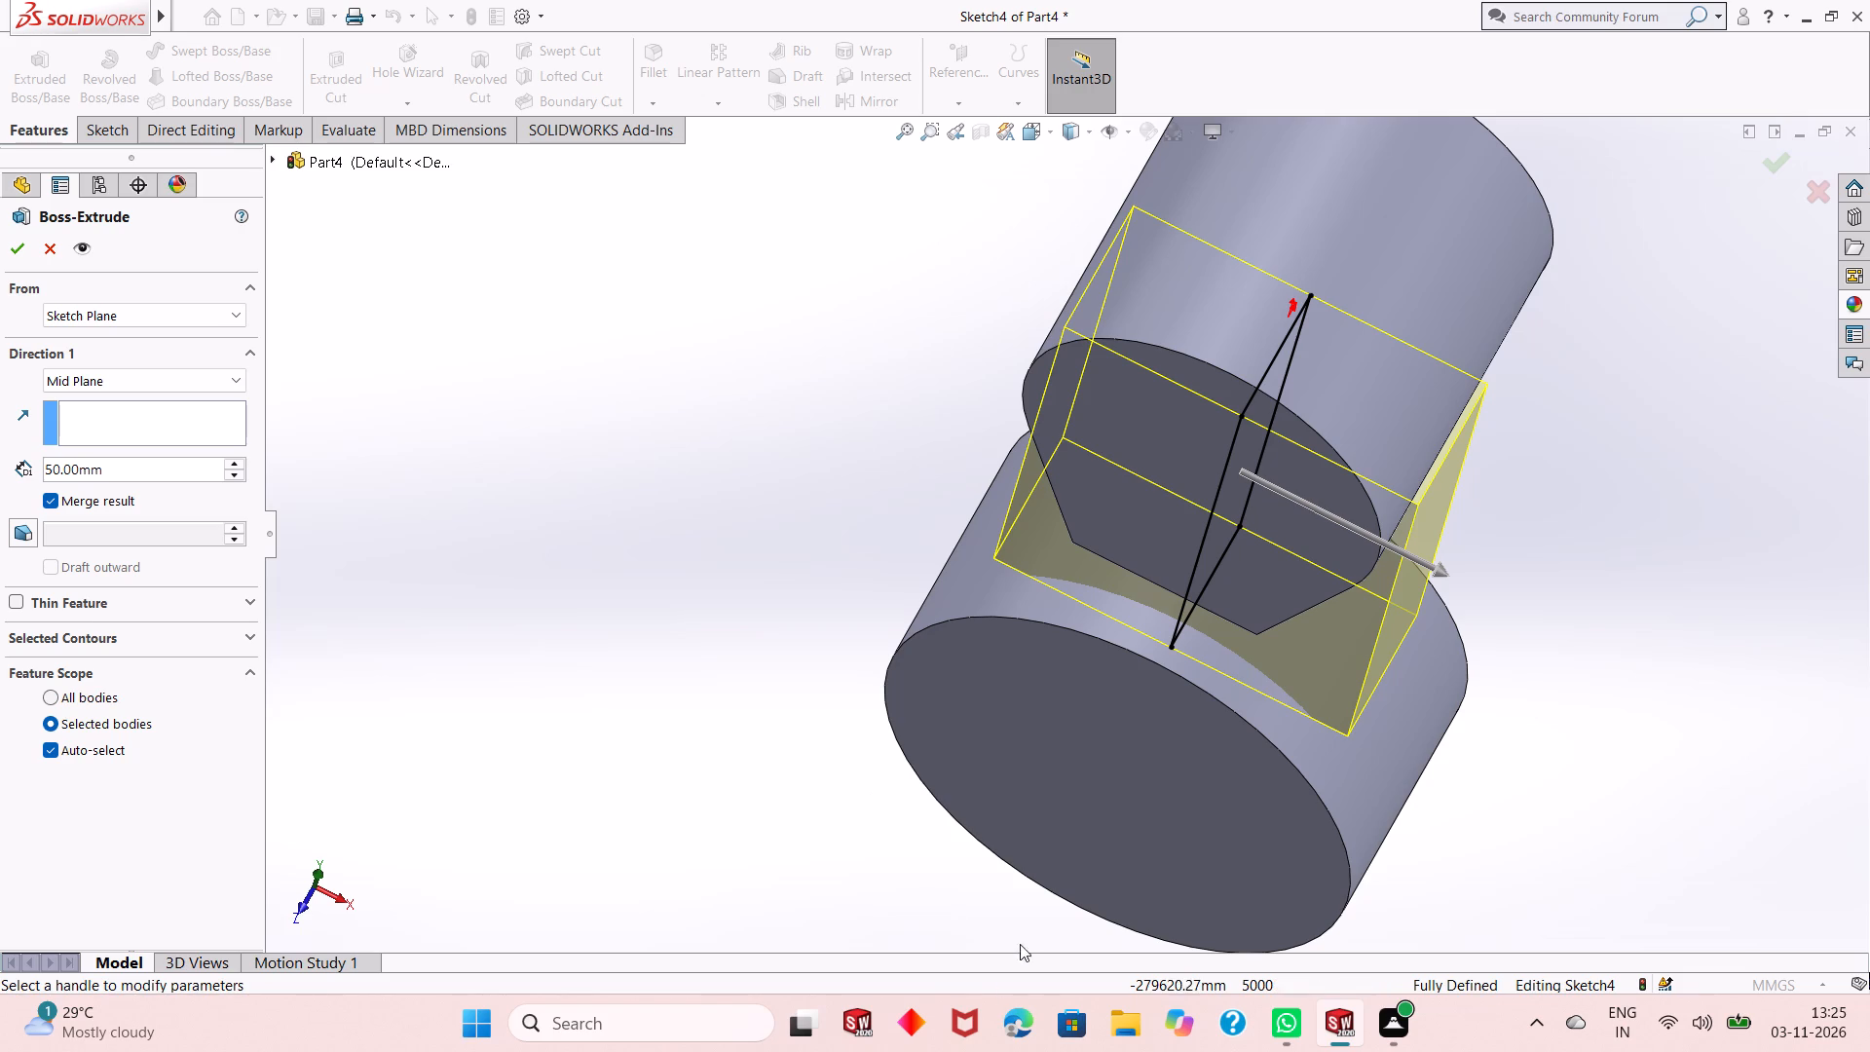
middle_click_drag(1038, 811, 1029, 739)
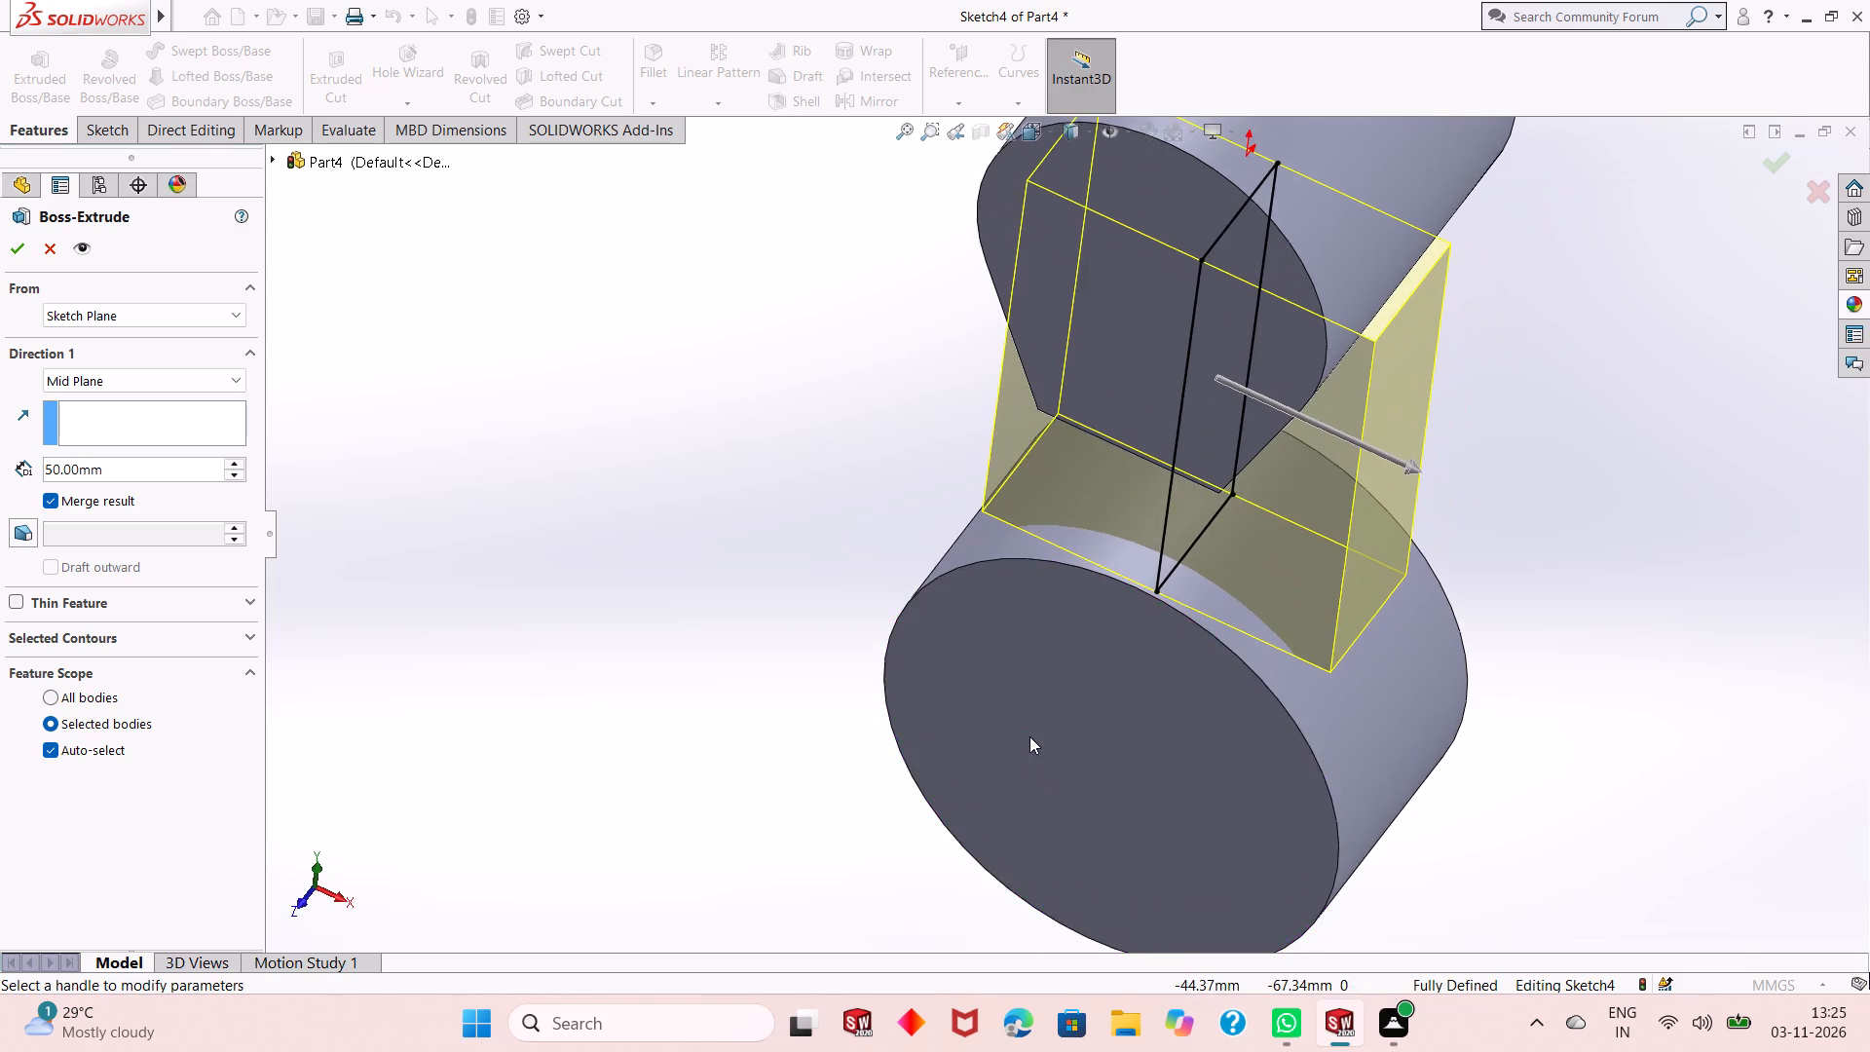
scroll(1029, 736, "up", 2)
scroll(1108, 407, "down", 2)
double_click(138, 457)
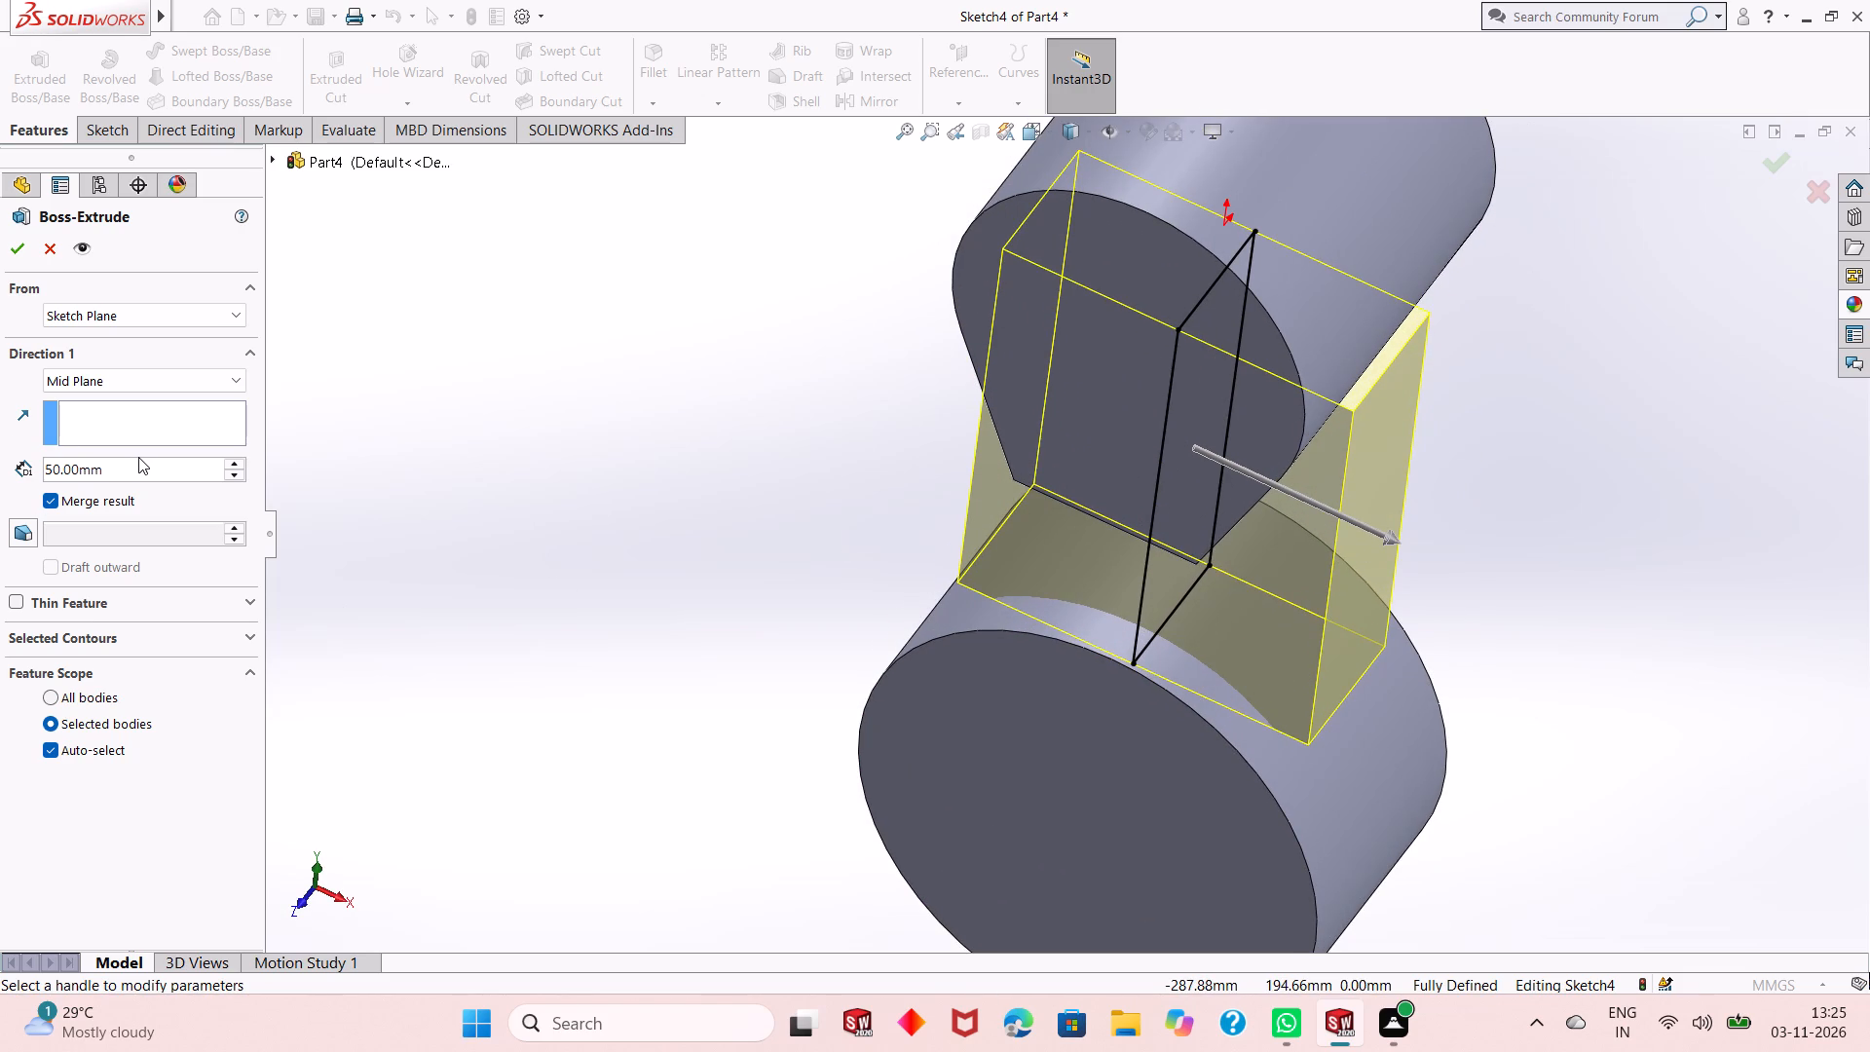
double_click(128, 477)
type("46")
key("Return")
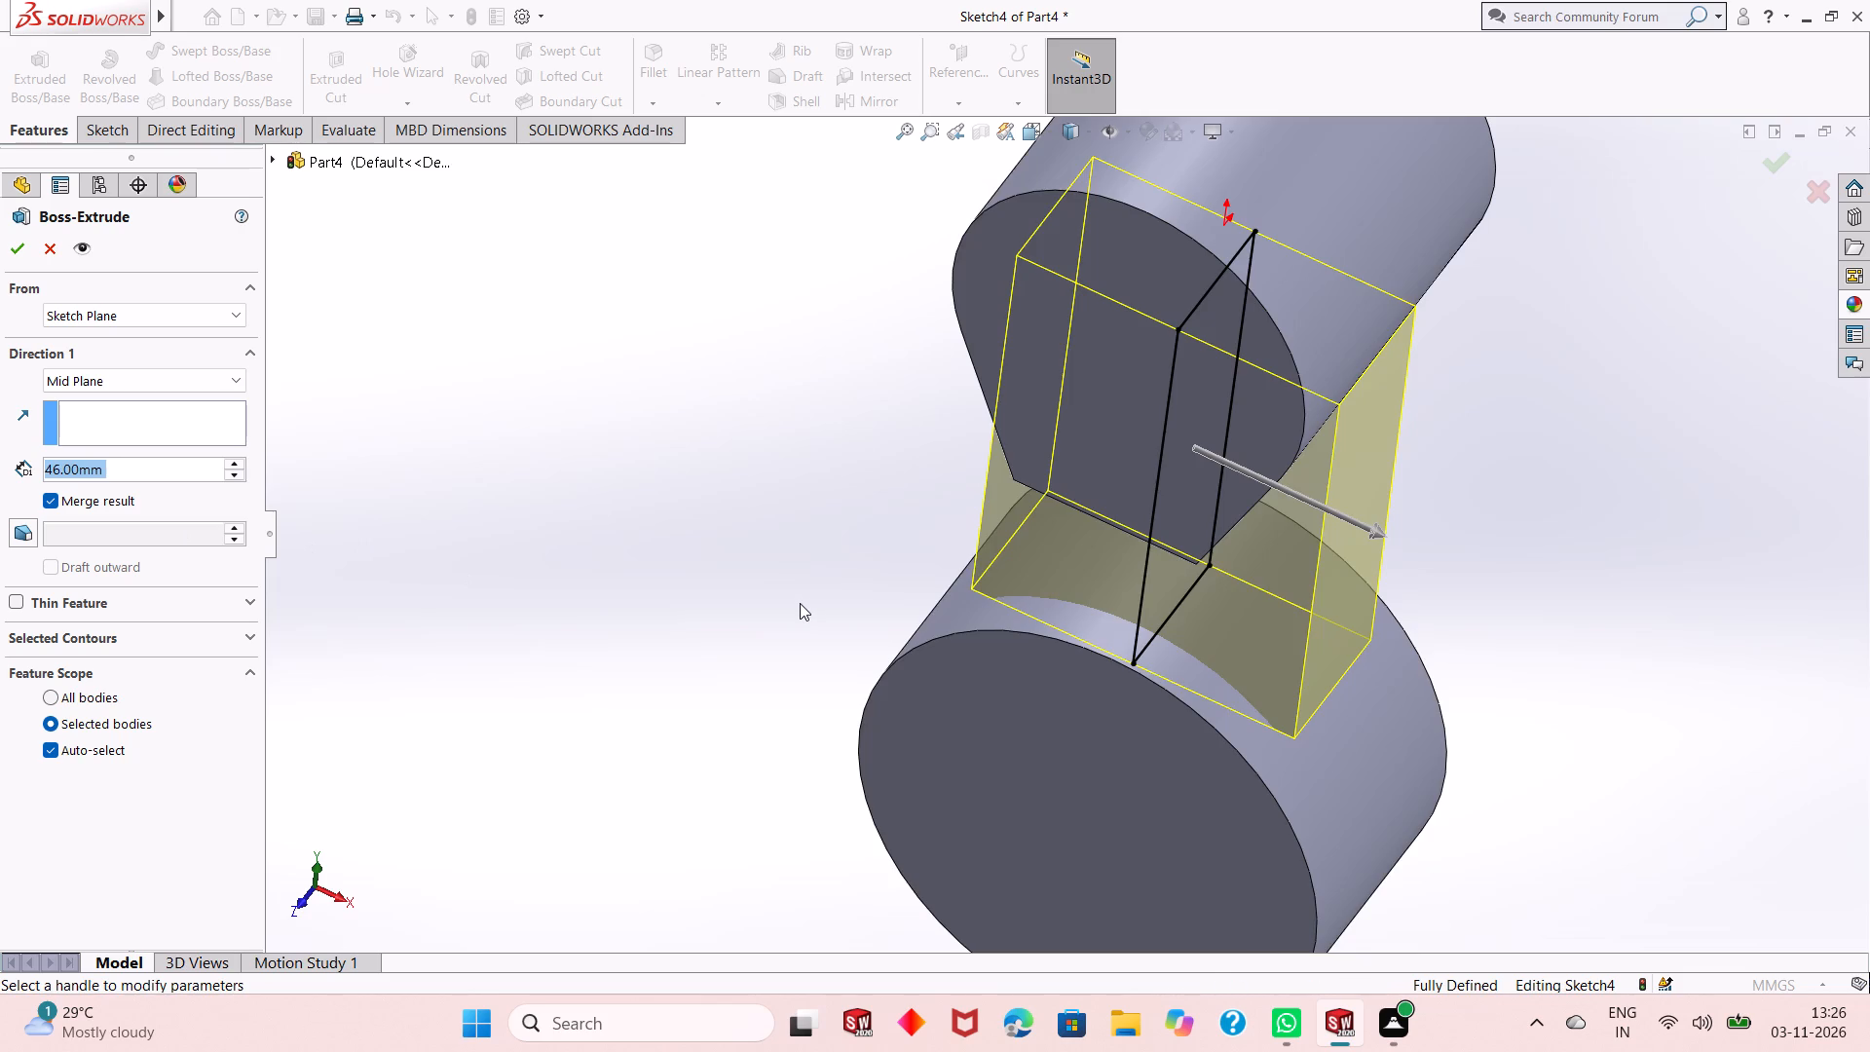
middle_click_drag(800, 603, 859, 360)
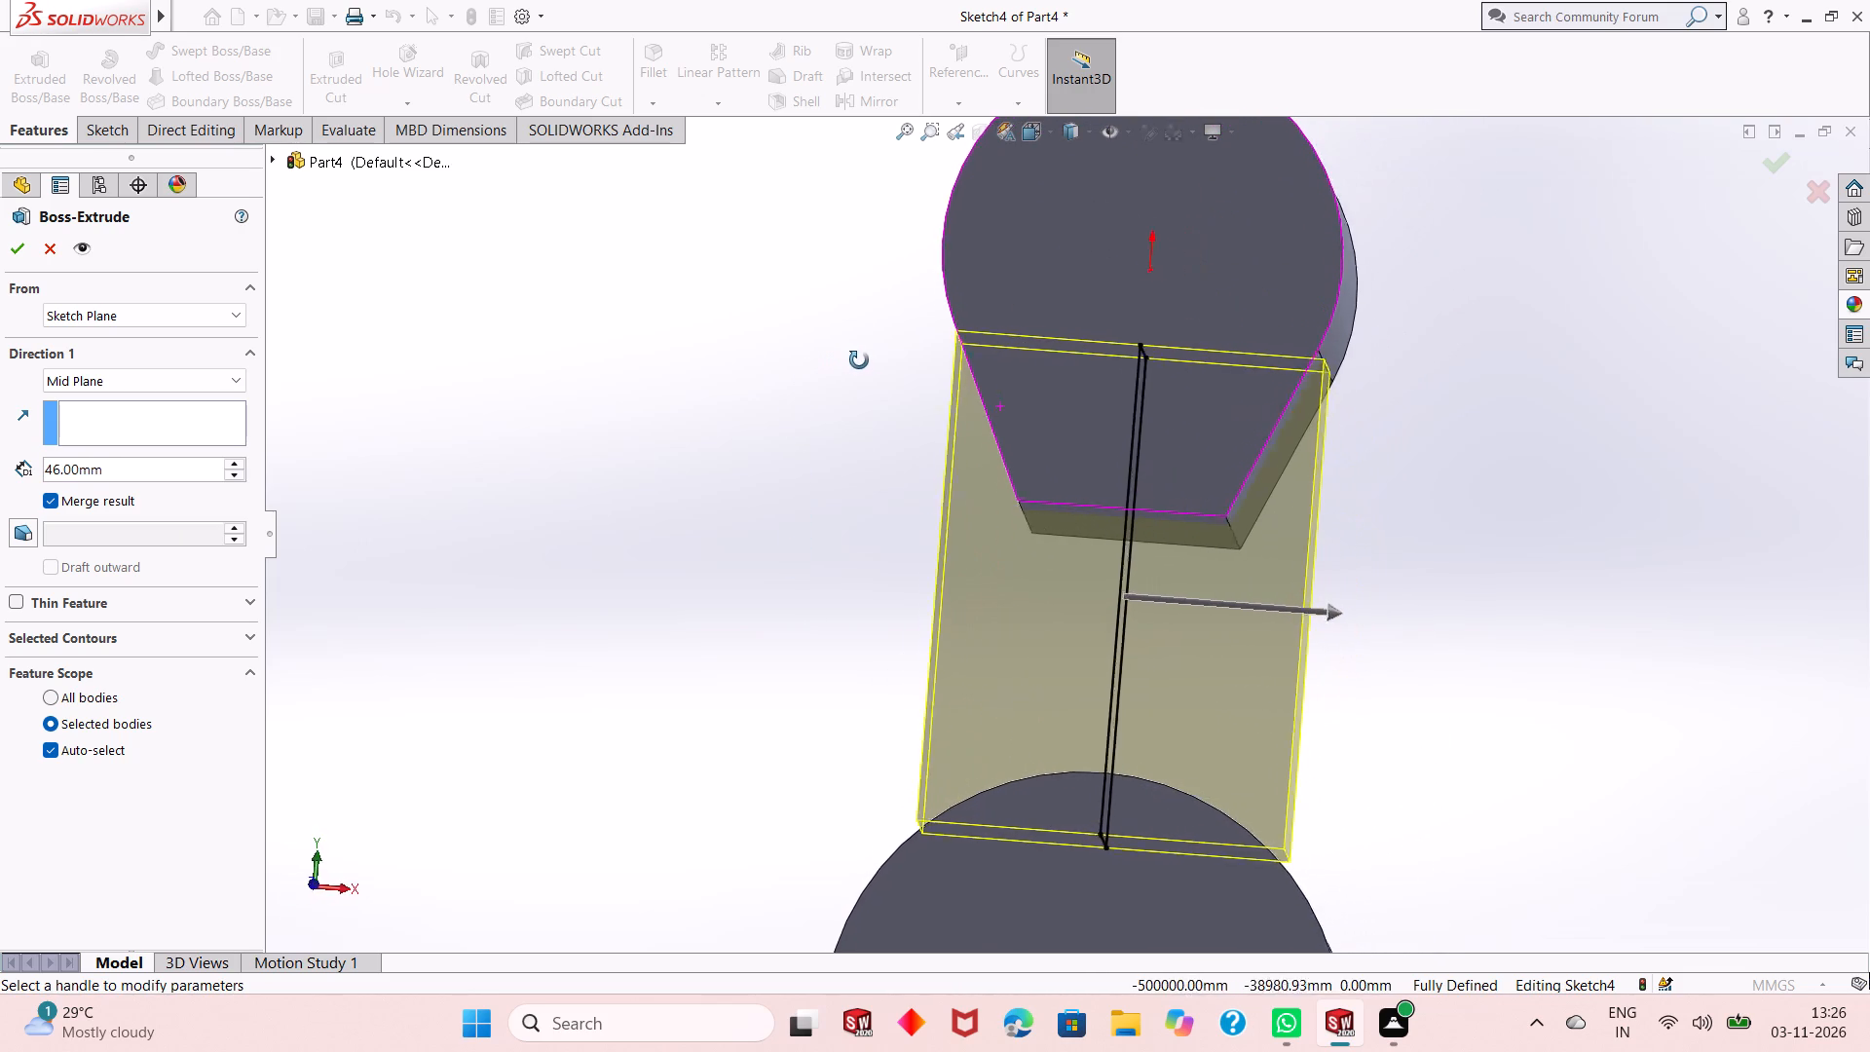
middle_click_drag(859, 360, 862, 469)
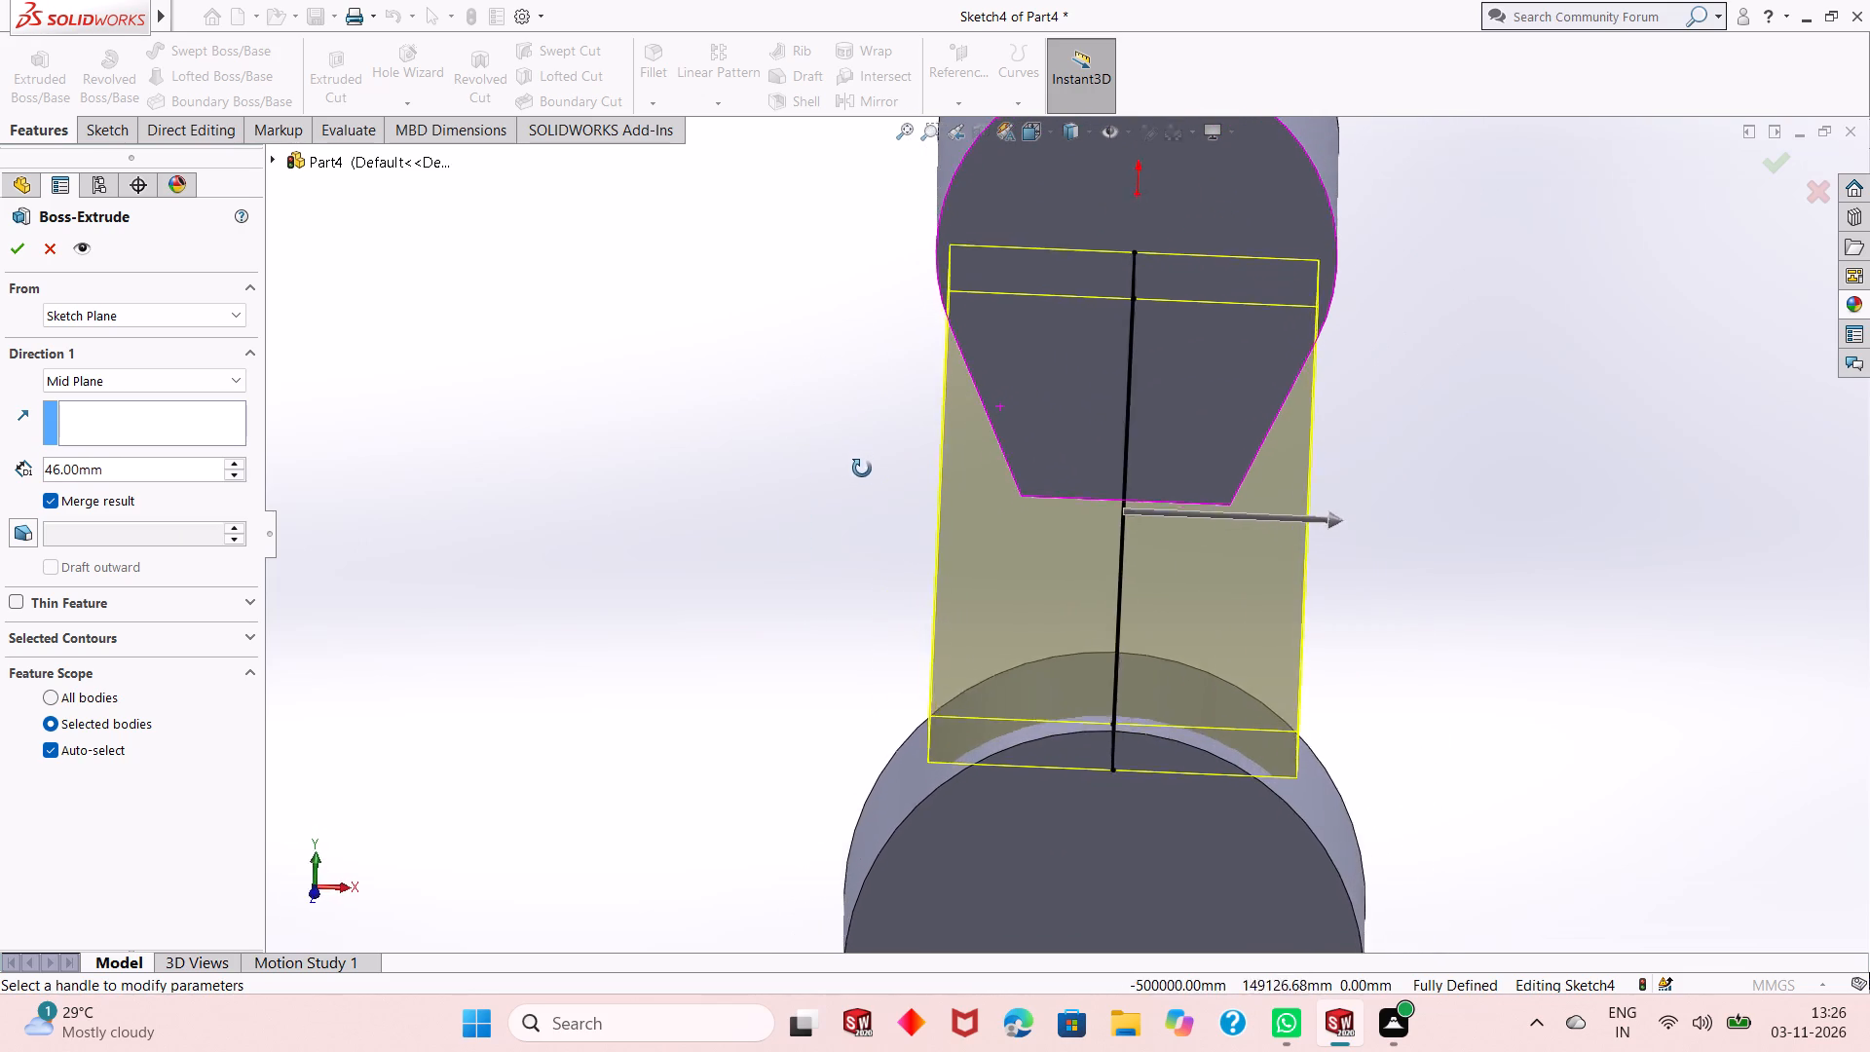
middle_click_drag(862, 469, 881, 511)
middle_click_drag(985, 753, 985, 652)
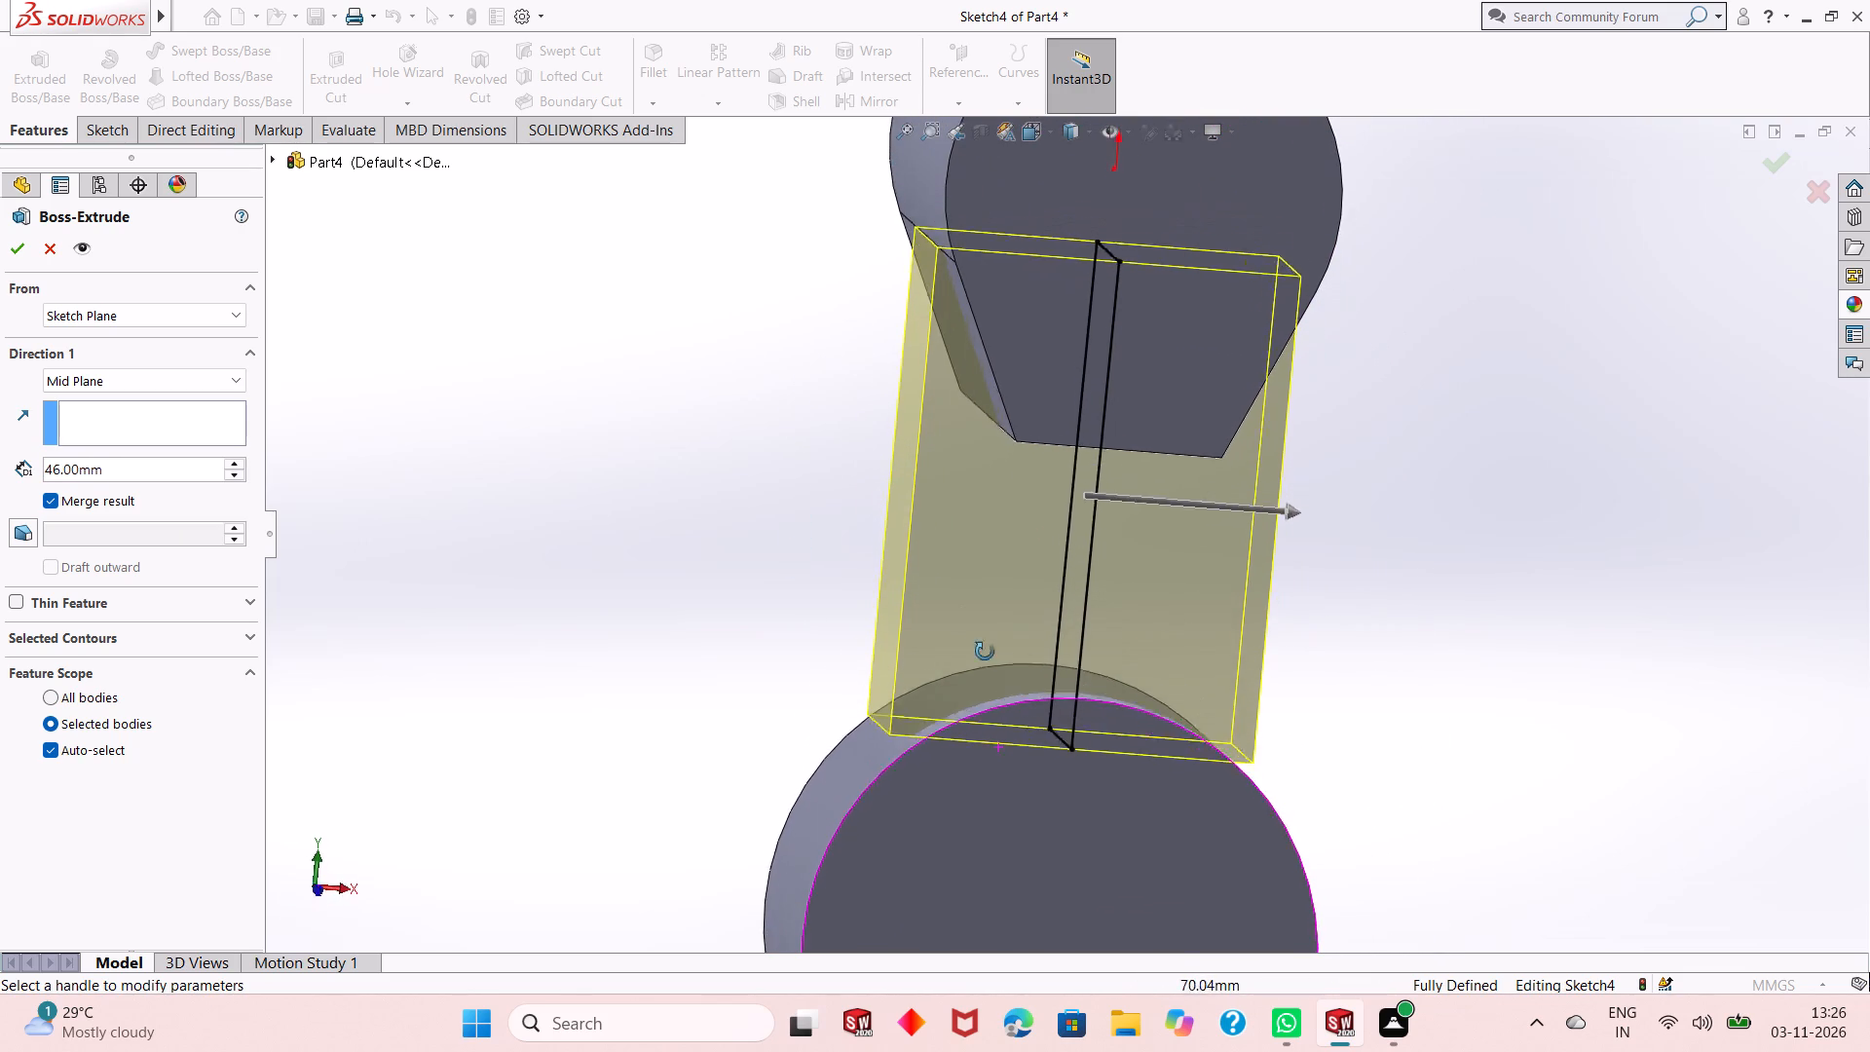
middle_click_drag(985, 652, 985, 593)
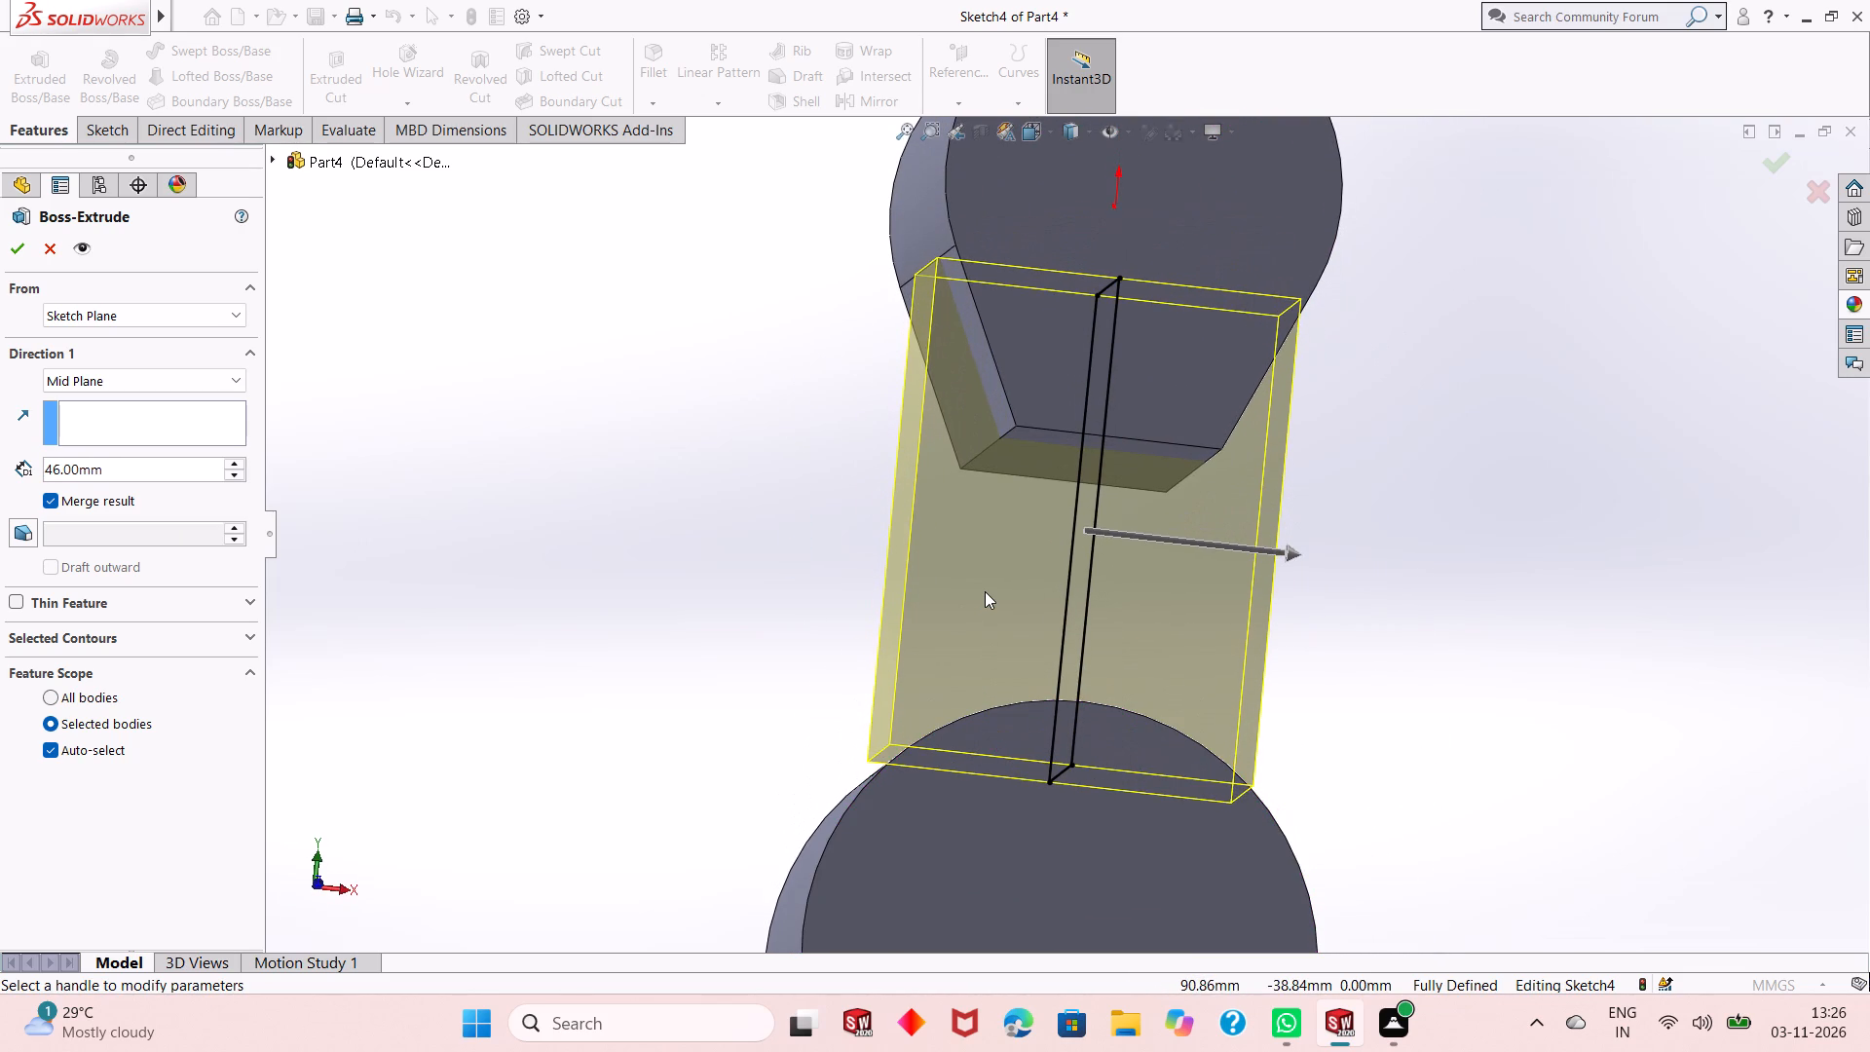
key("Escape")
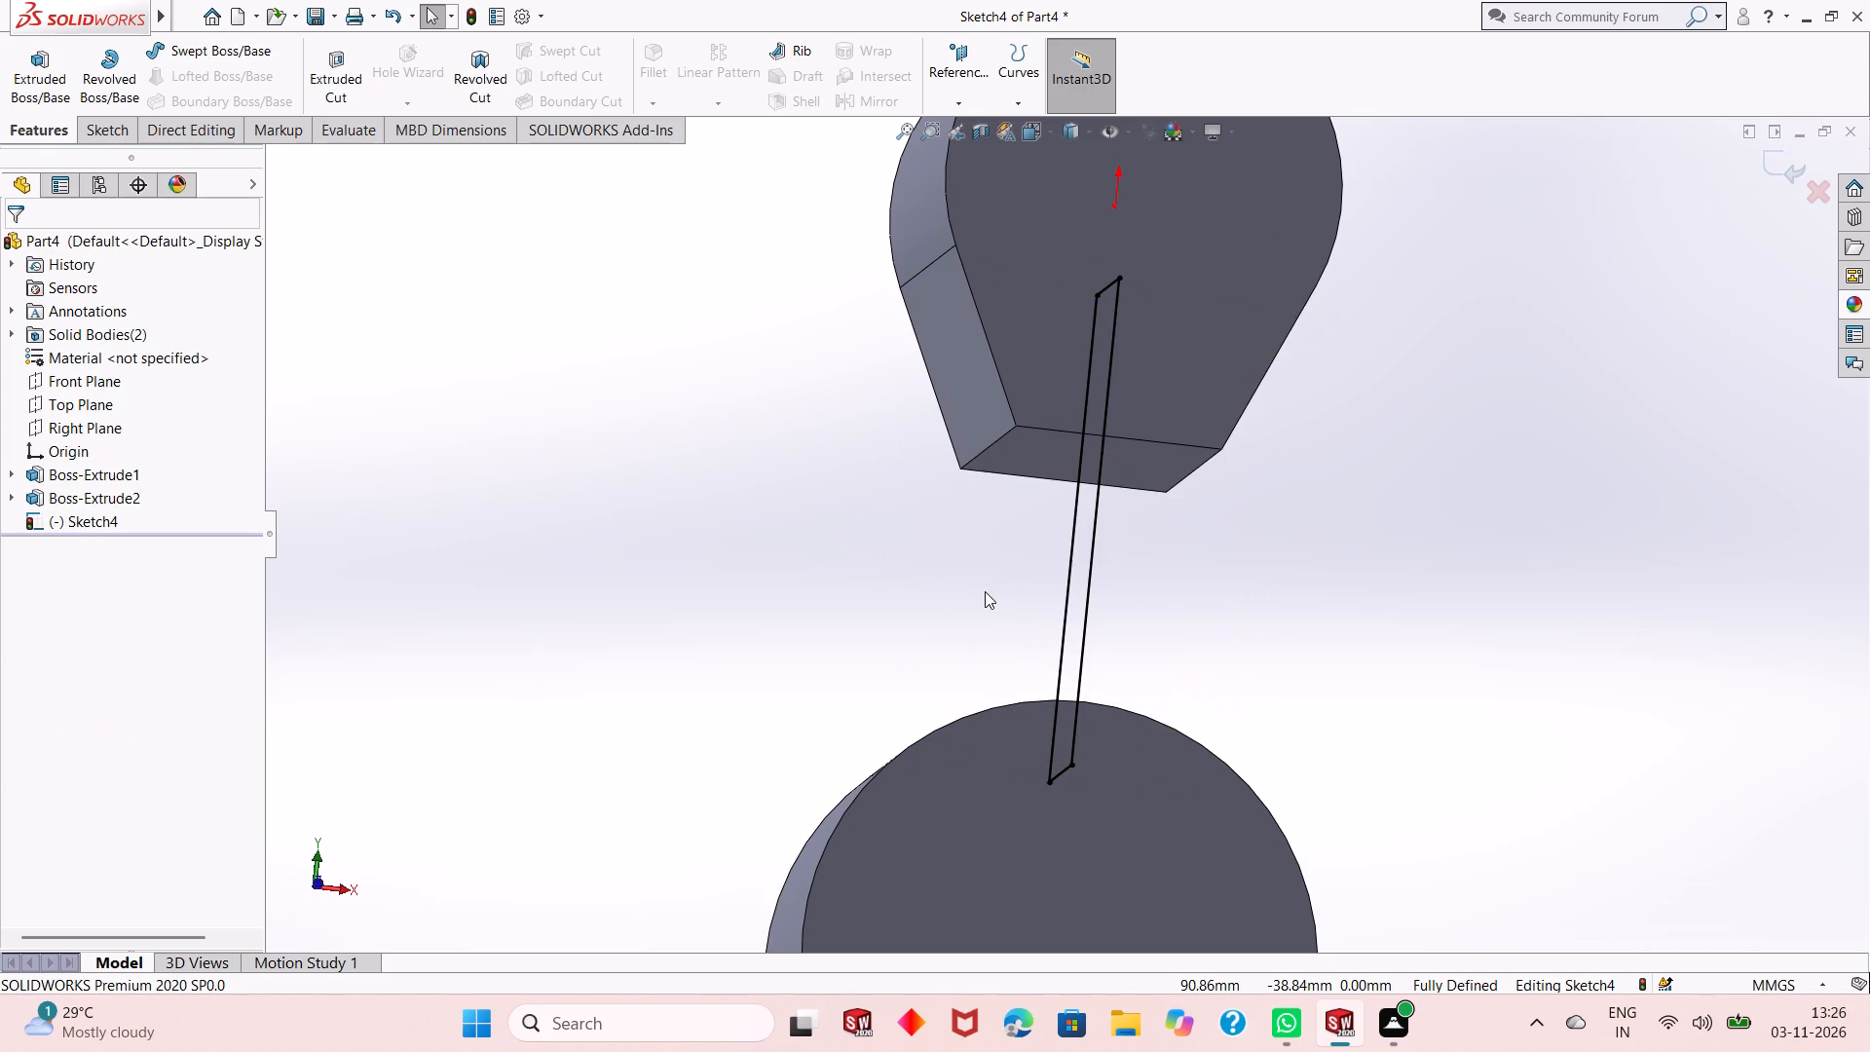
Undo the Fix relation on the rectangle's lower right corner and the deletion of its Distance relation.
key("ctrl+8")
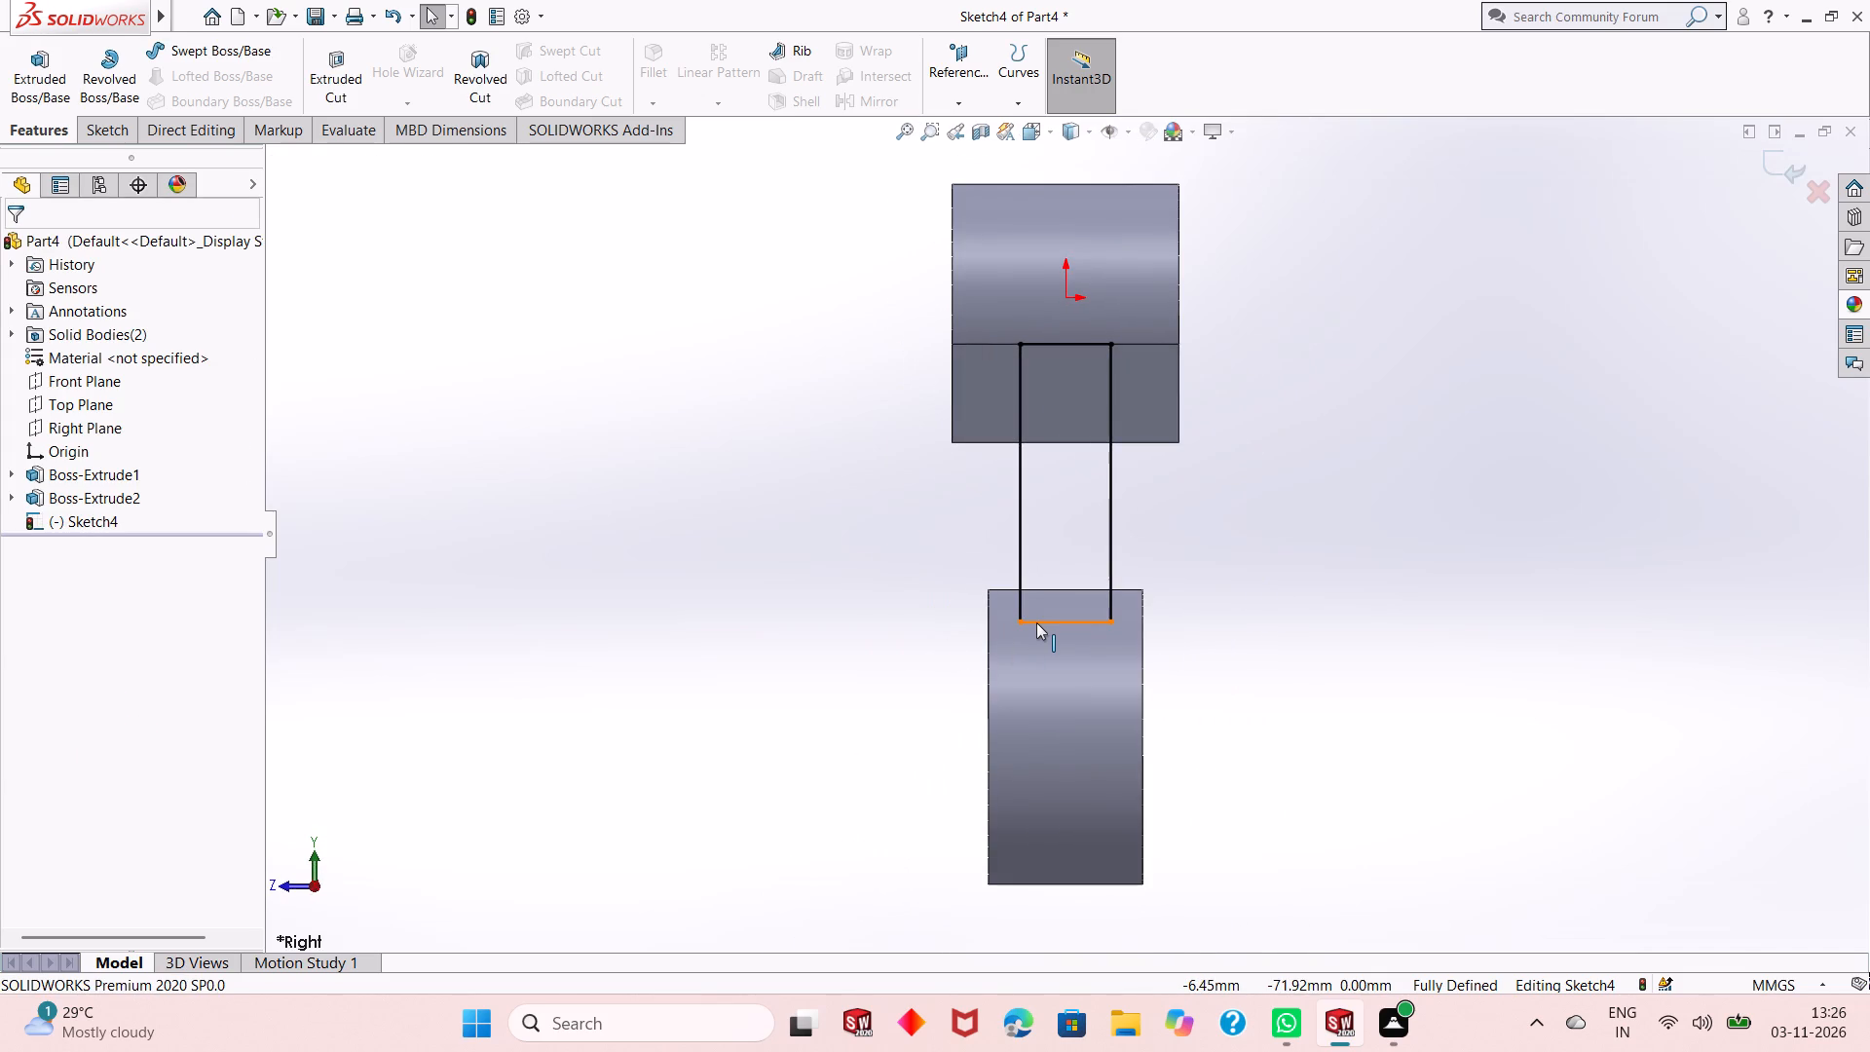
key("ctrl+z")
key("ctrl+z")
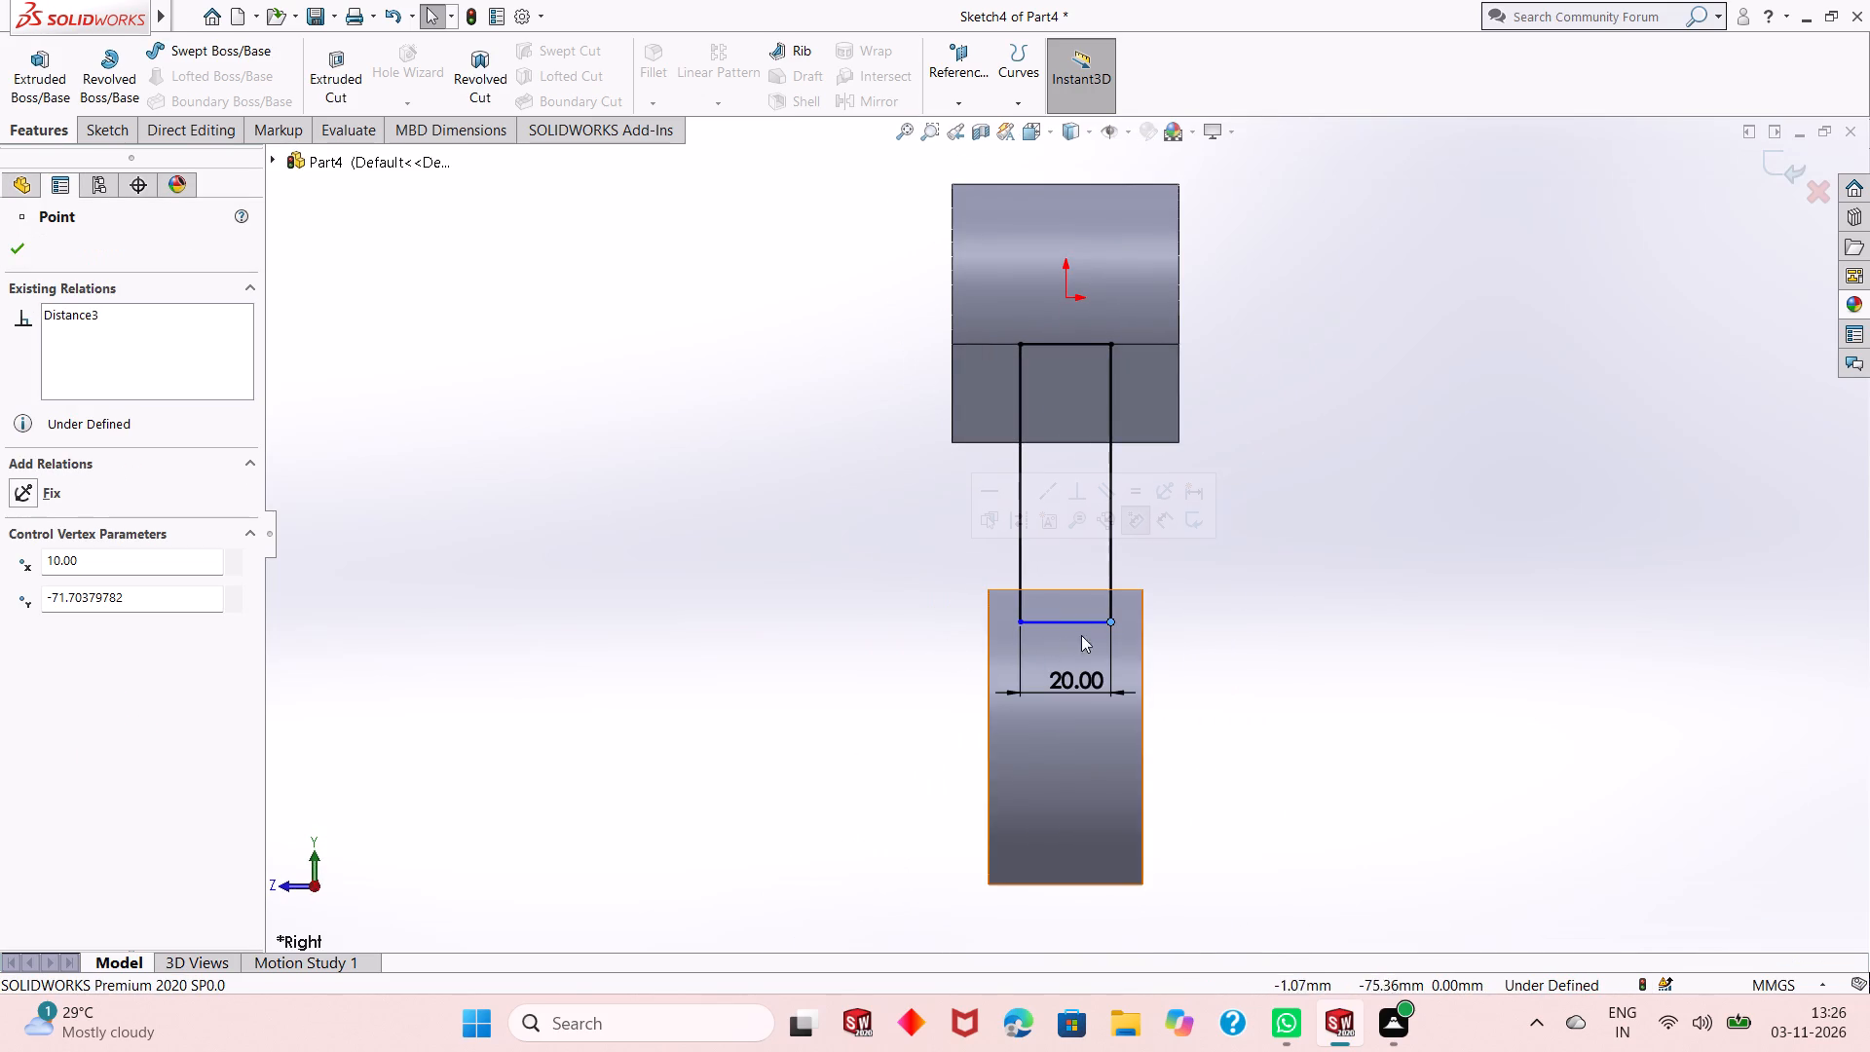
left_click(20, 239)
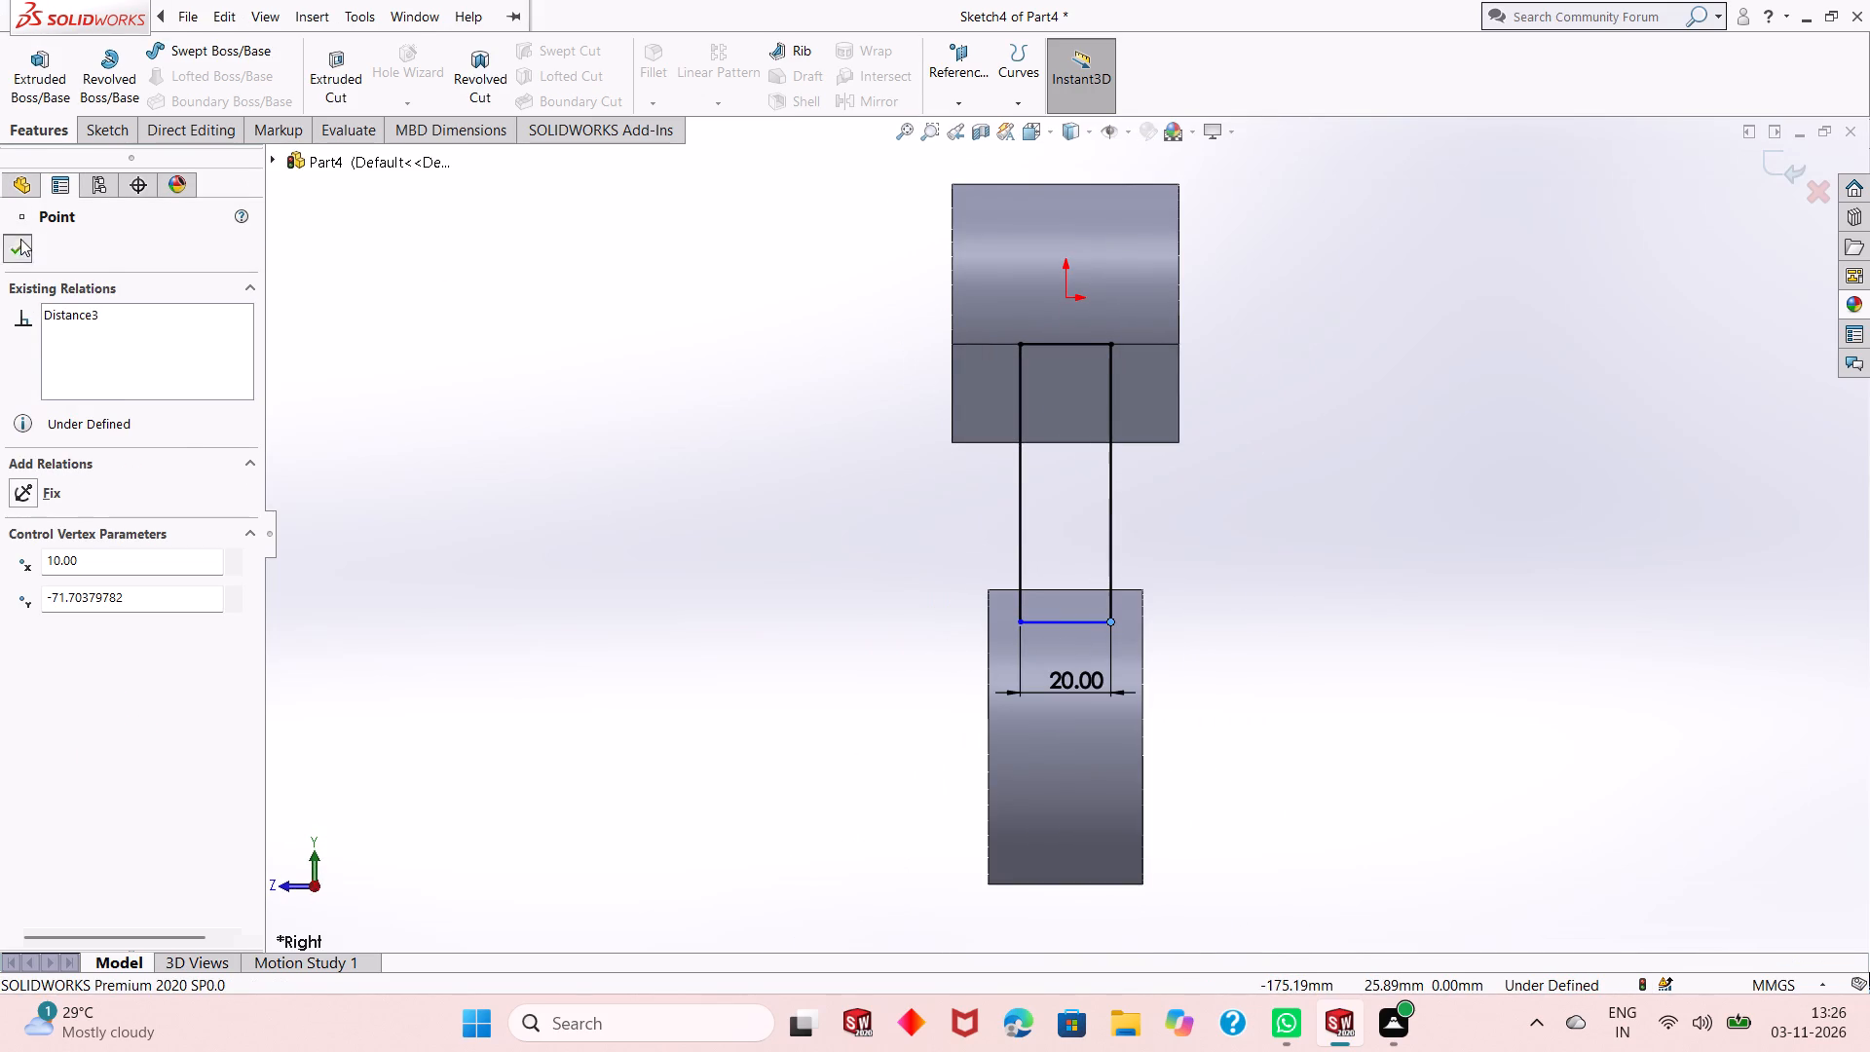
Dimension the rectangle's right vertical line at 65 mm.
left_click(120, 132)
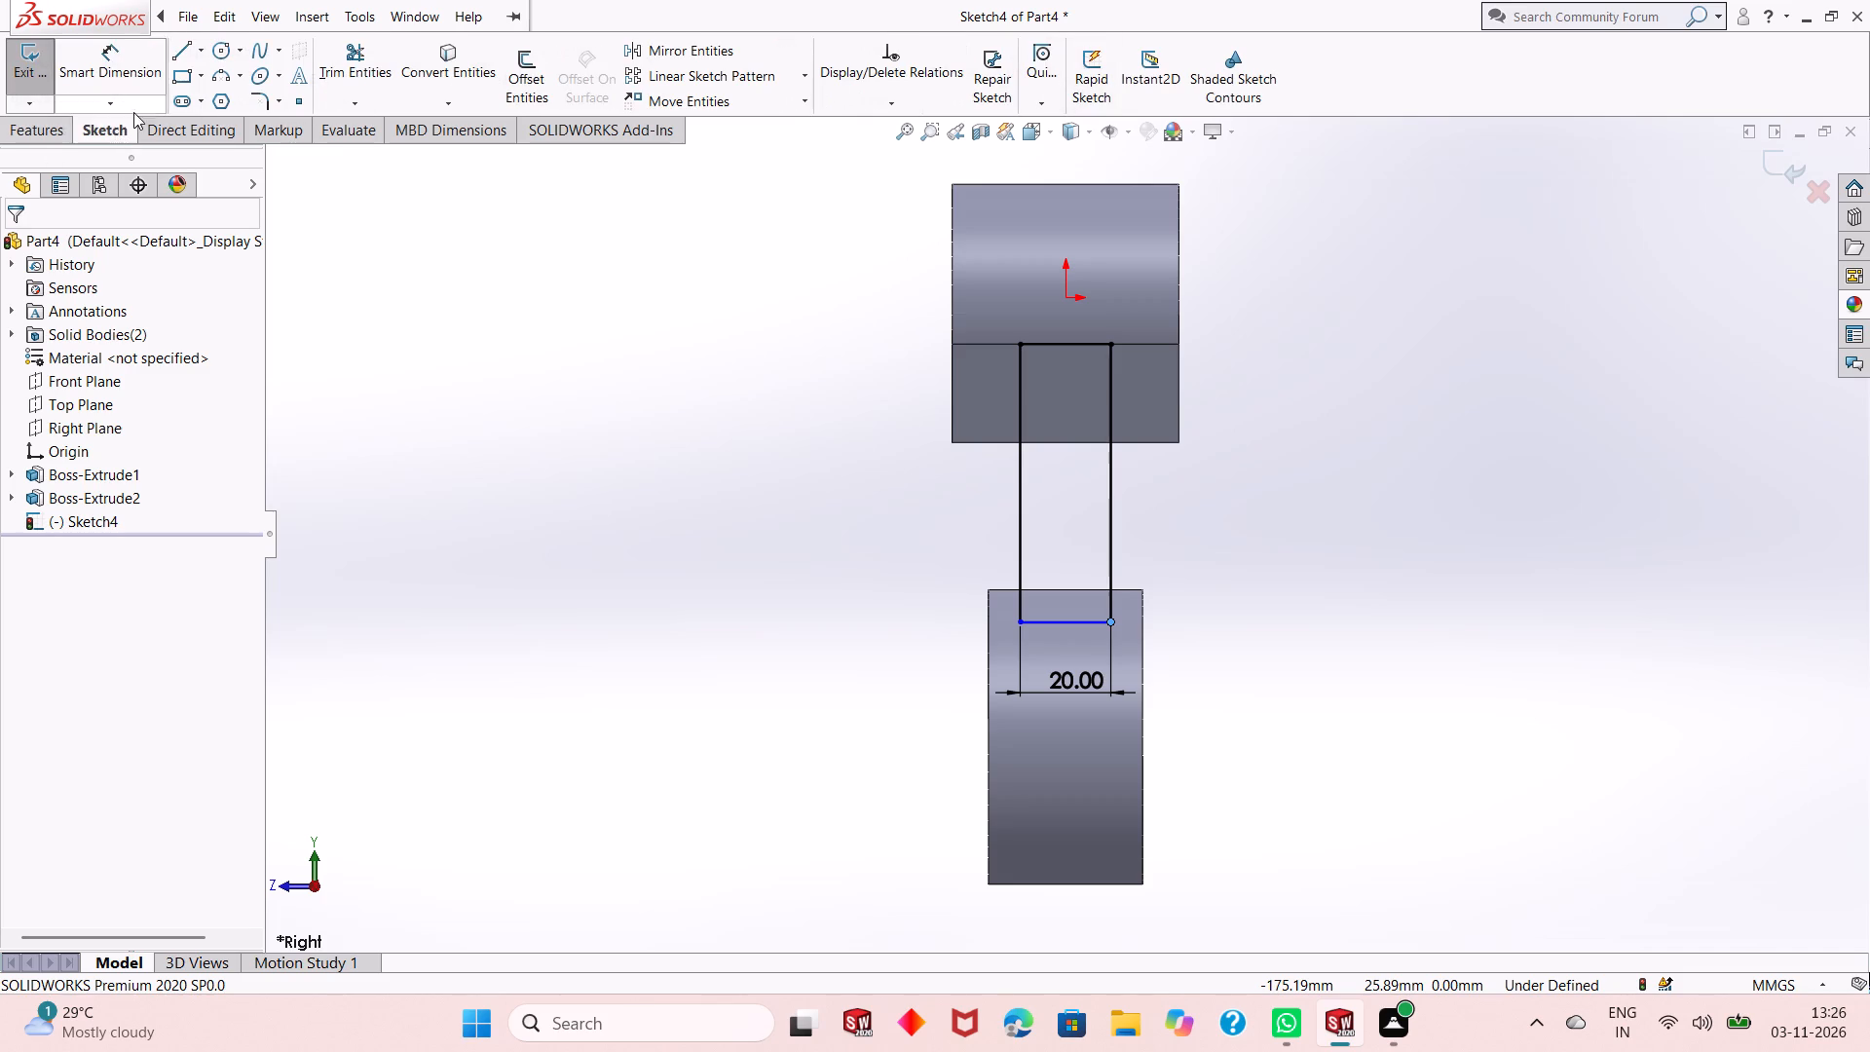
left_click(147, 78)
left_click(1112, 511)
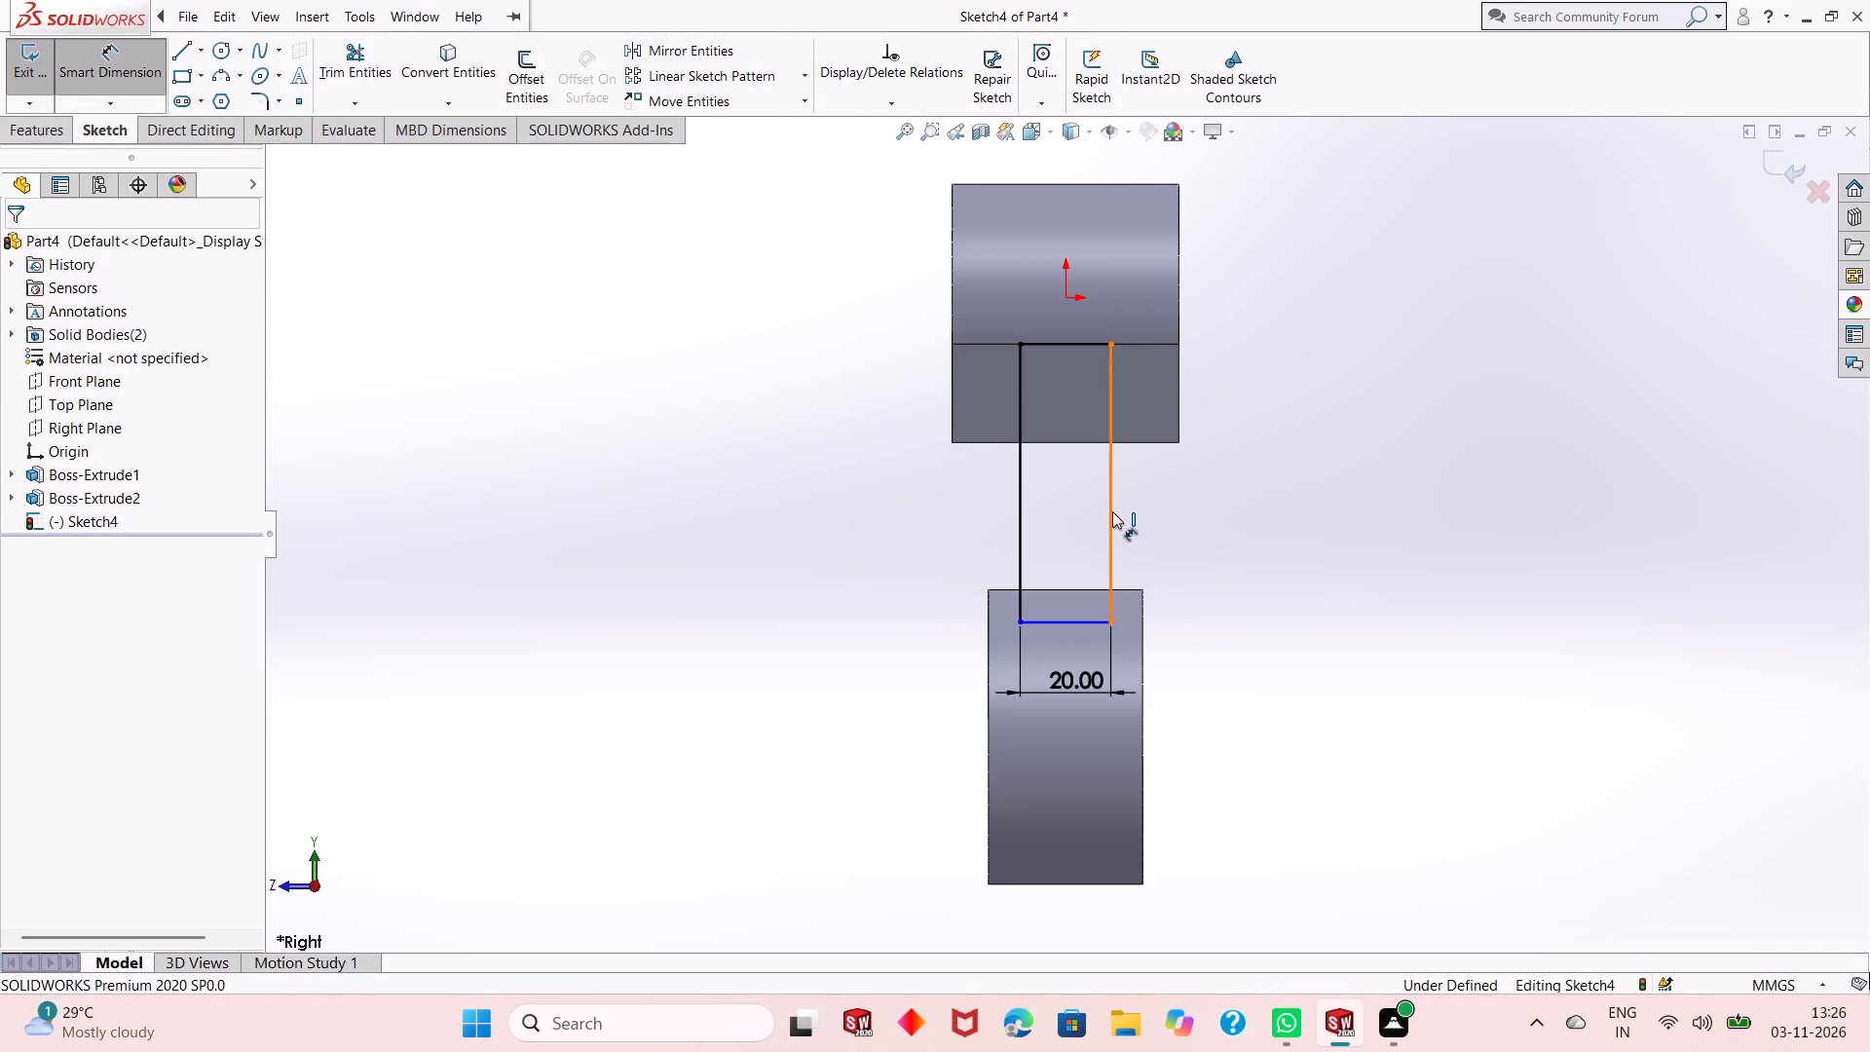
left_click(1215, 508)
type("65")
key("Return")
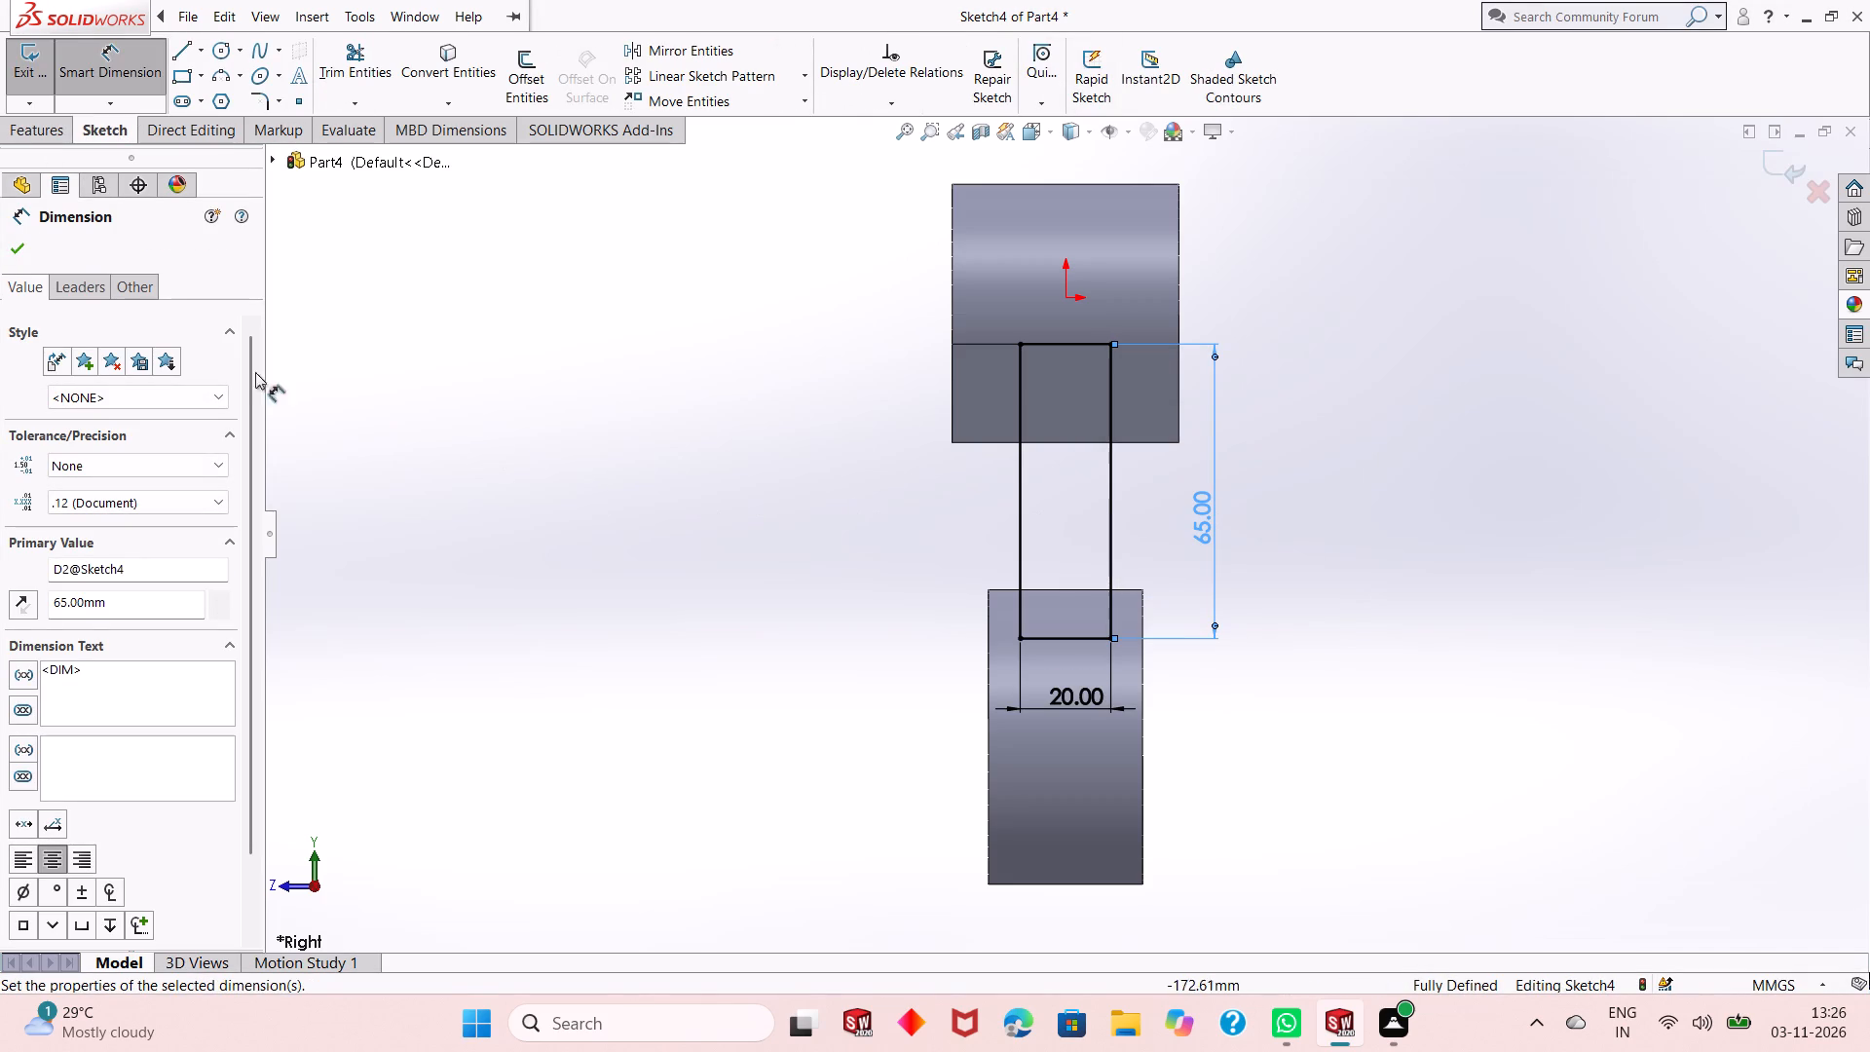
left_click(25, 252)
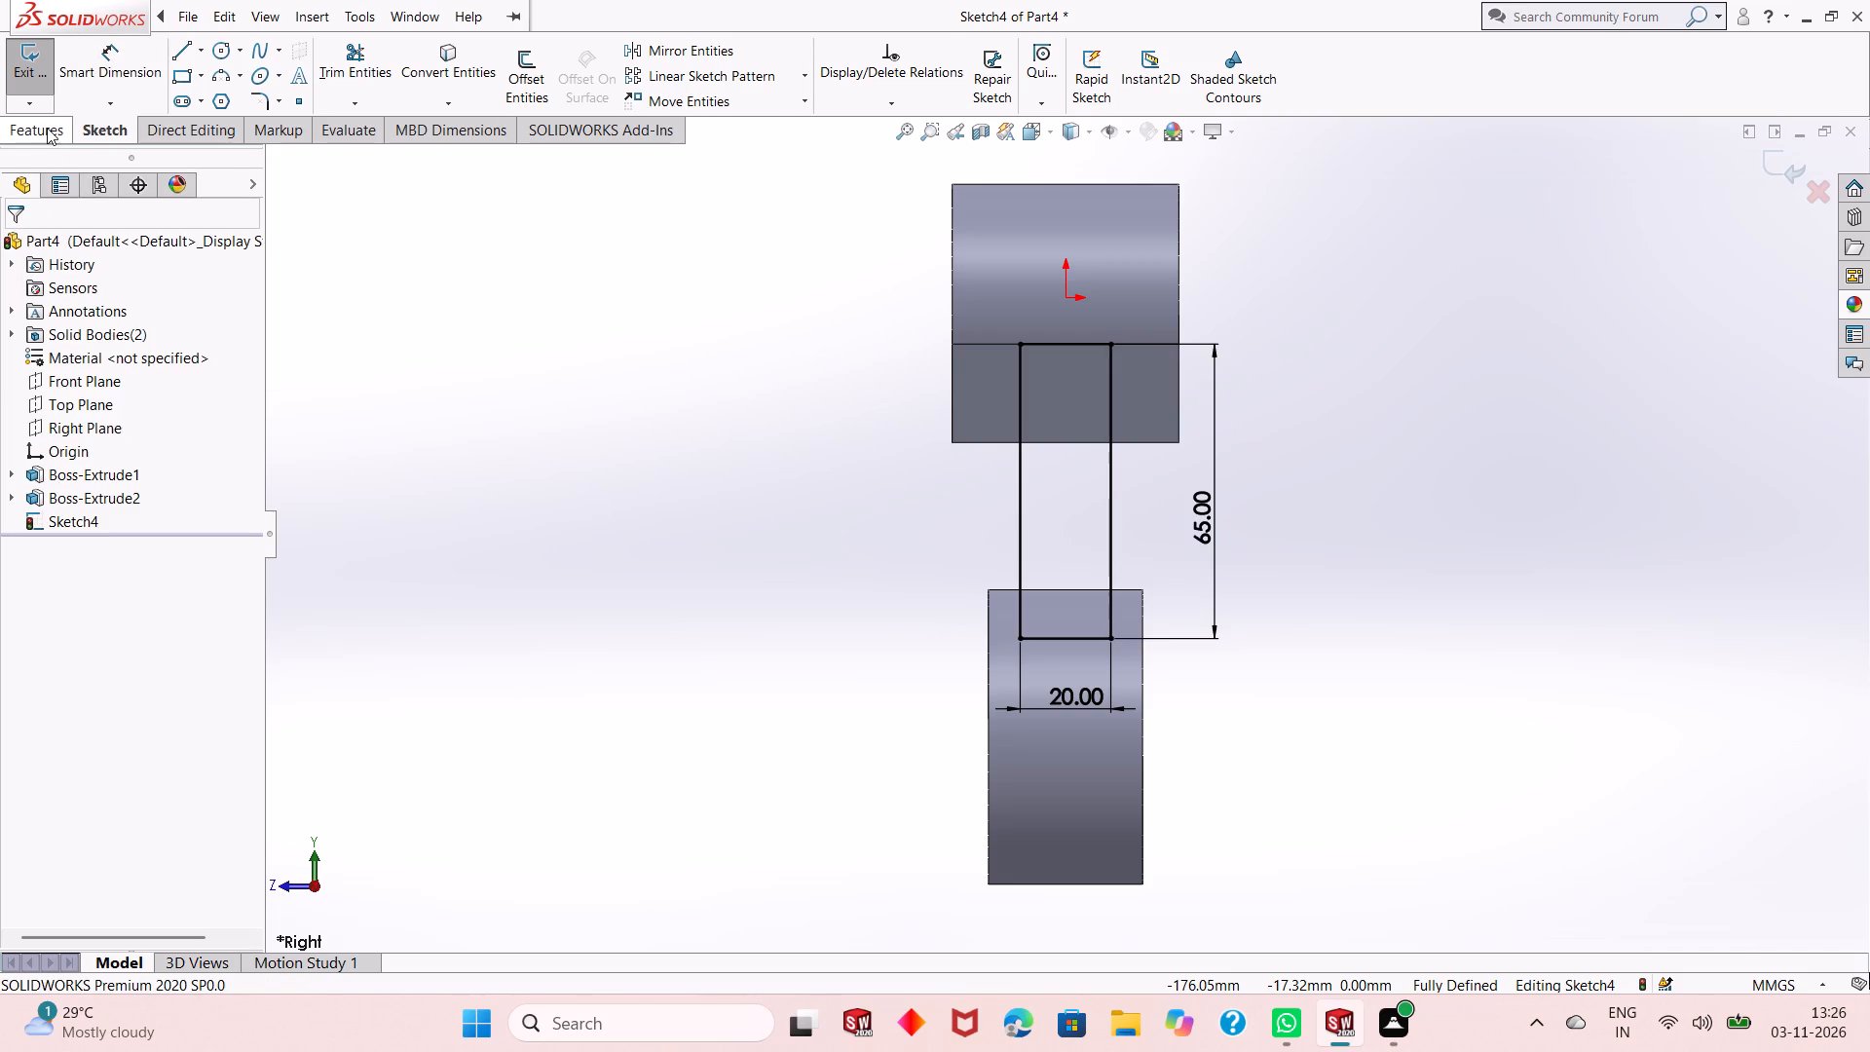
Set up a boss extrude of the rectangle with the Mid Plane end condition and a 50 mm depth.
left_click(49, 127)
left_click(54, 101)
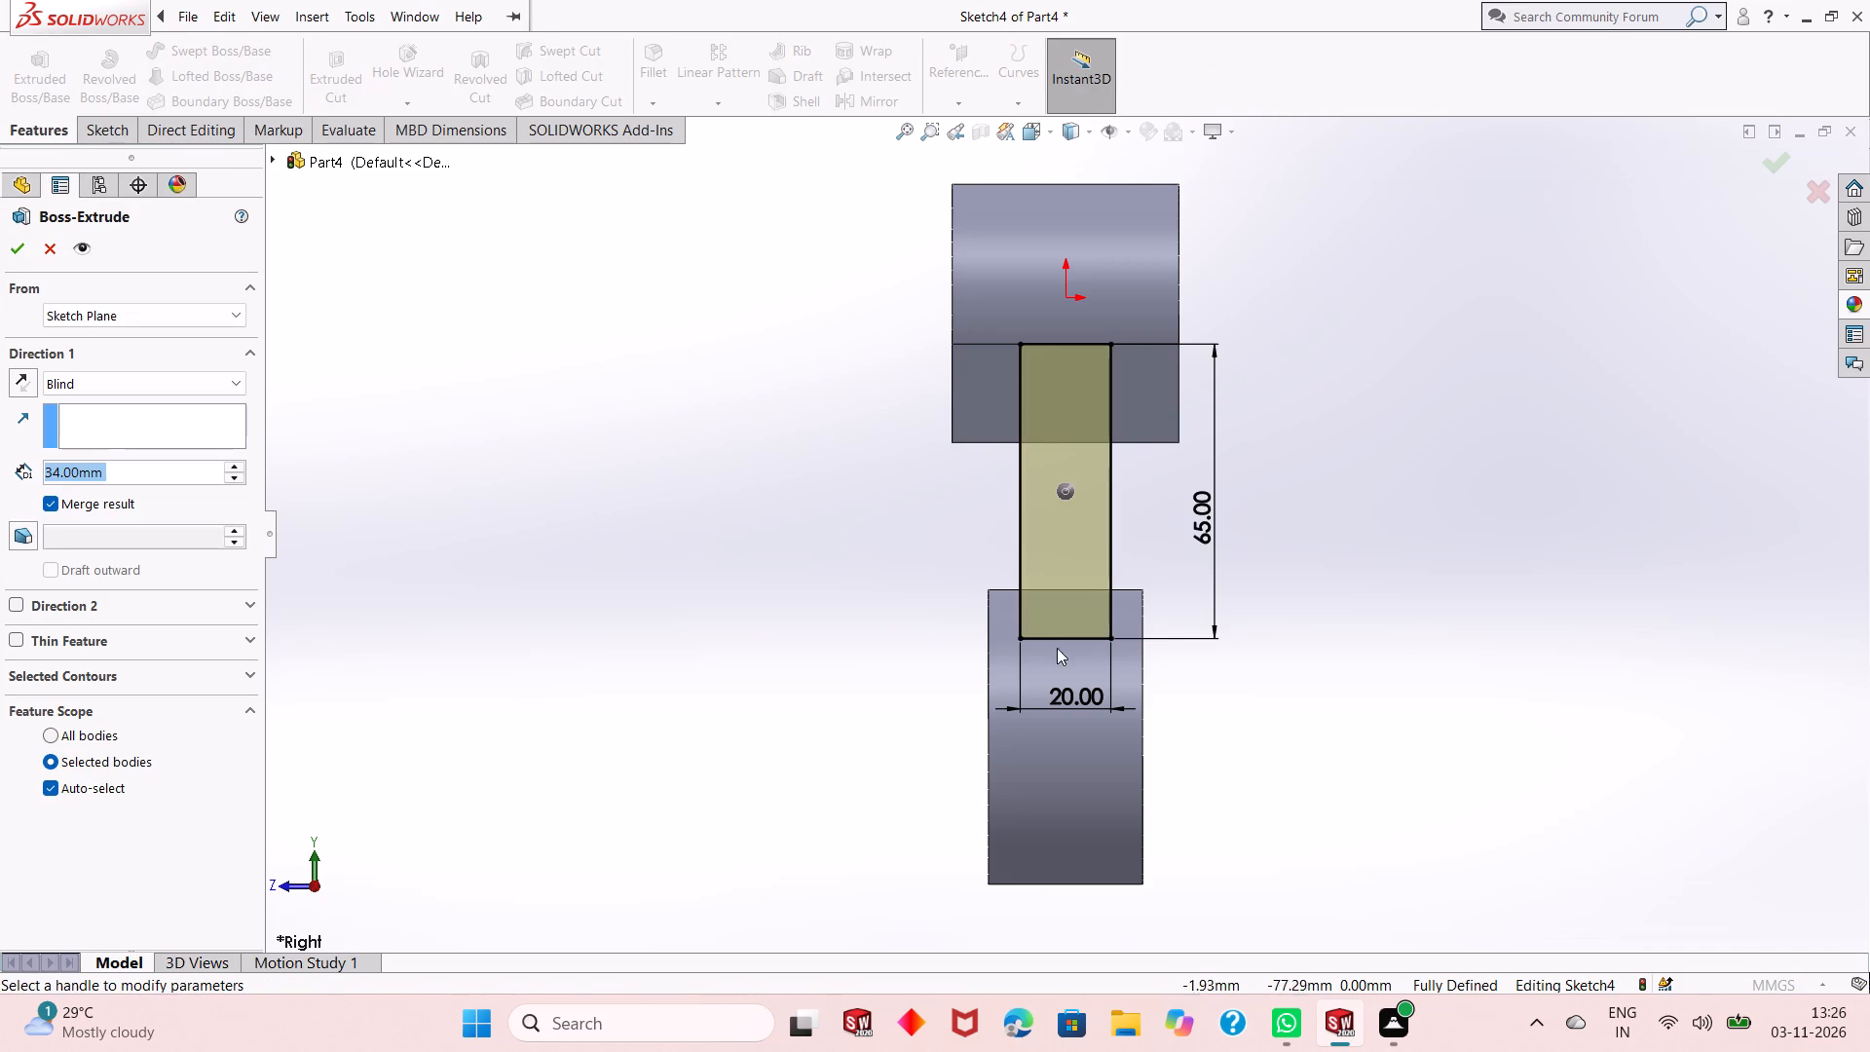
middle_click_drag(1066, 649, 1249, 695)
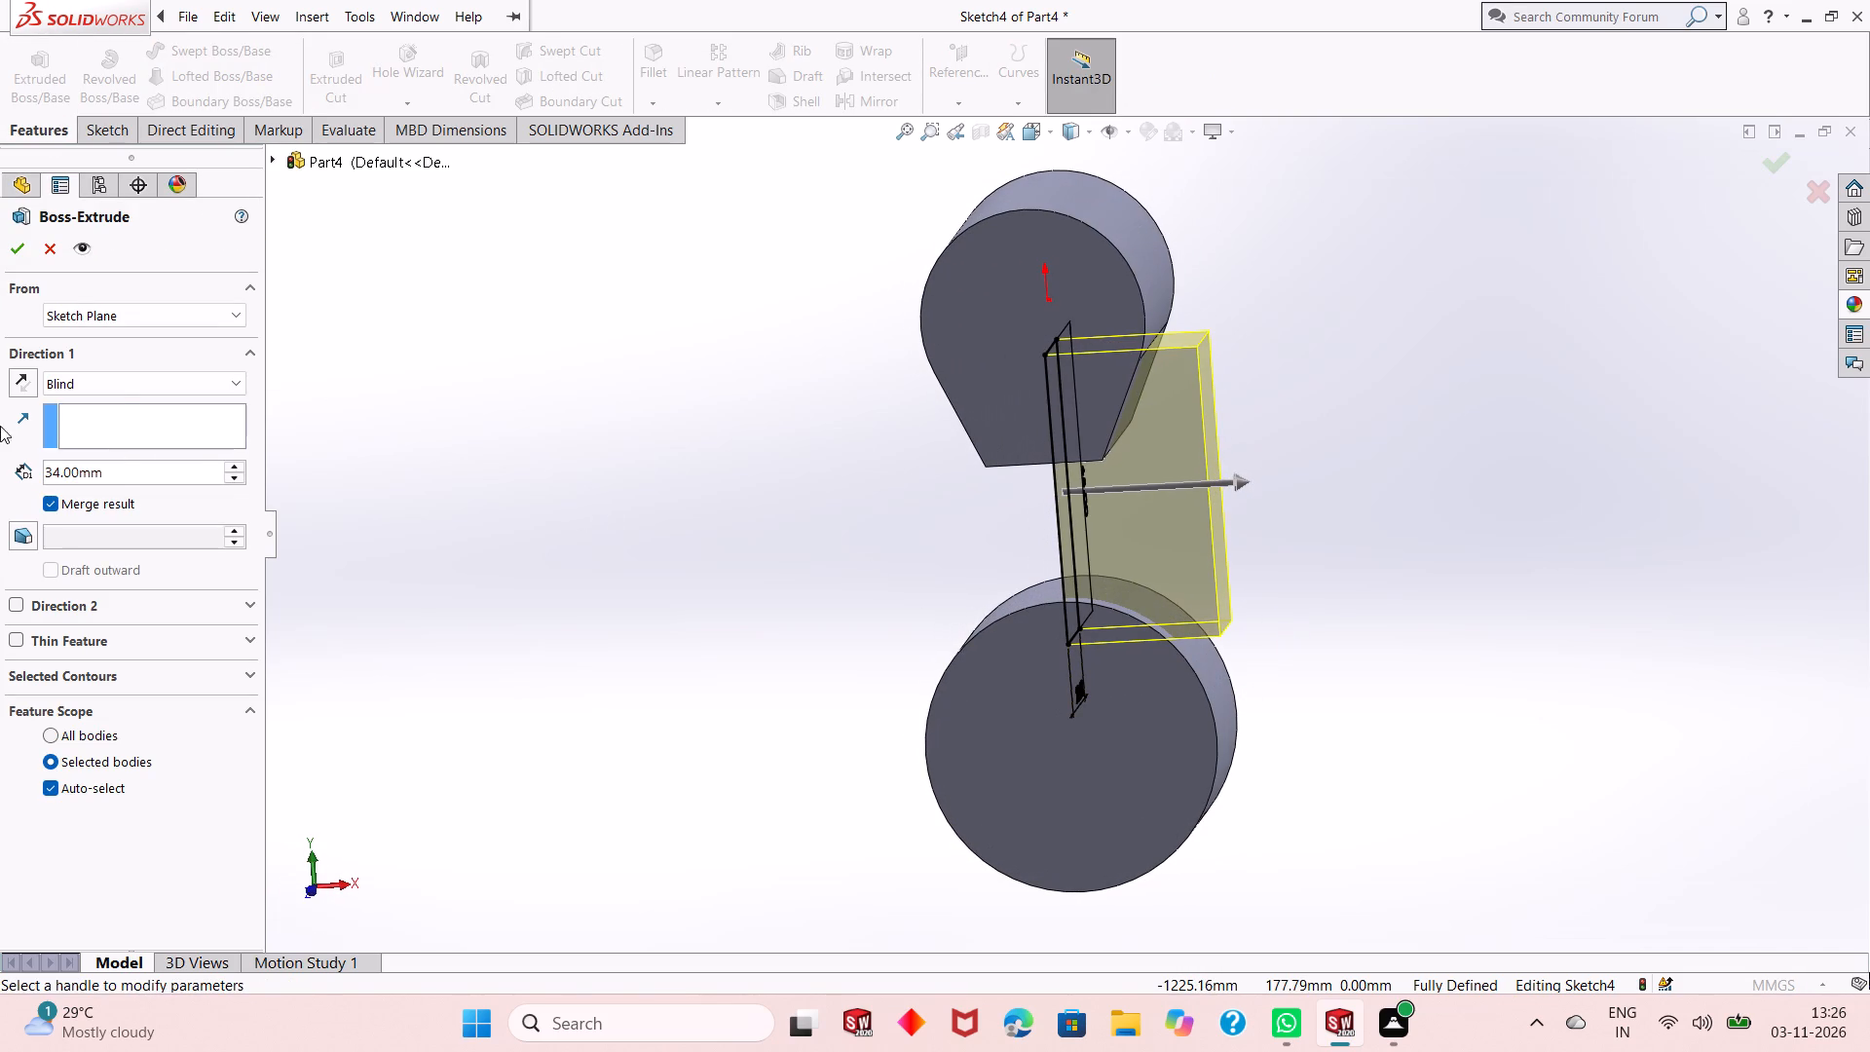
left_click(90, 393)
left_click(121, 507)
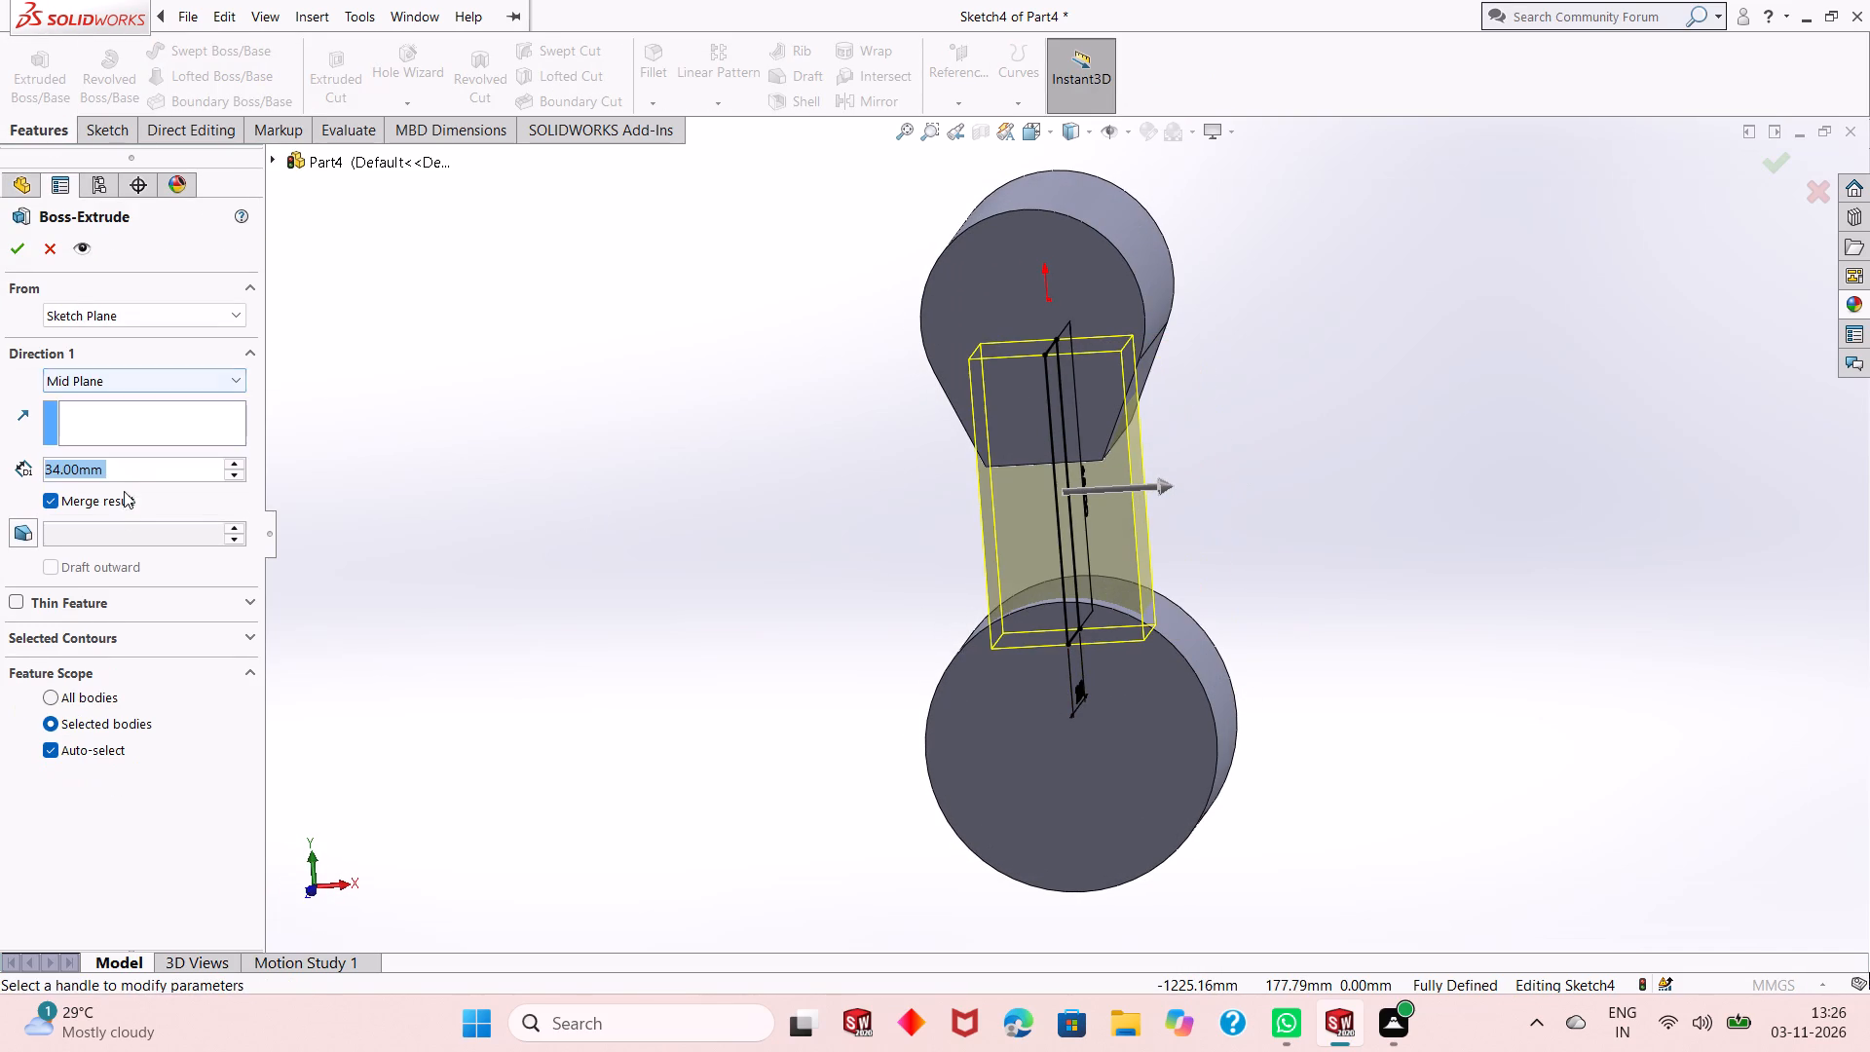
type("50")
key("Return")
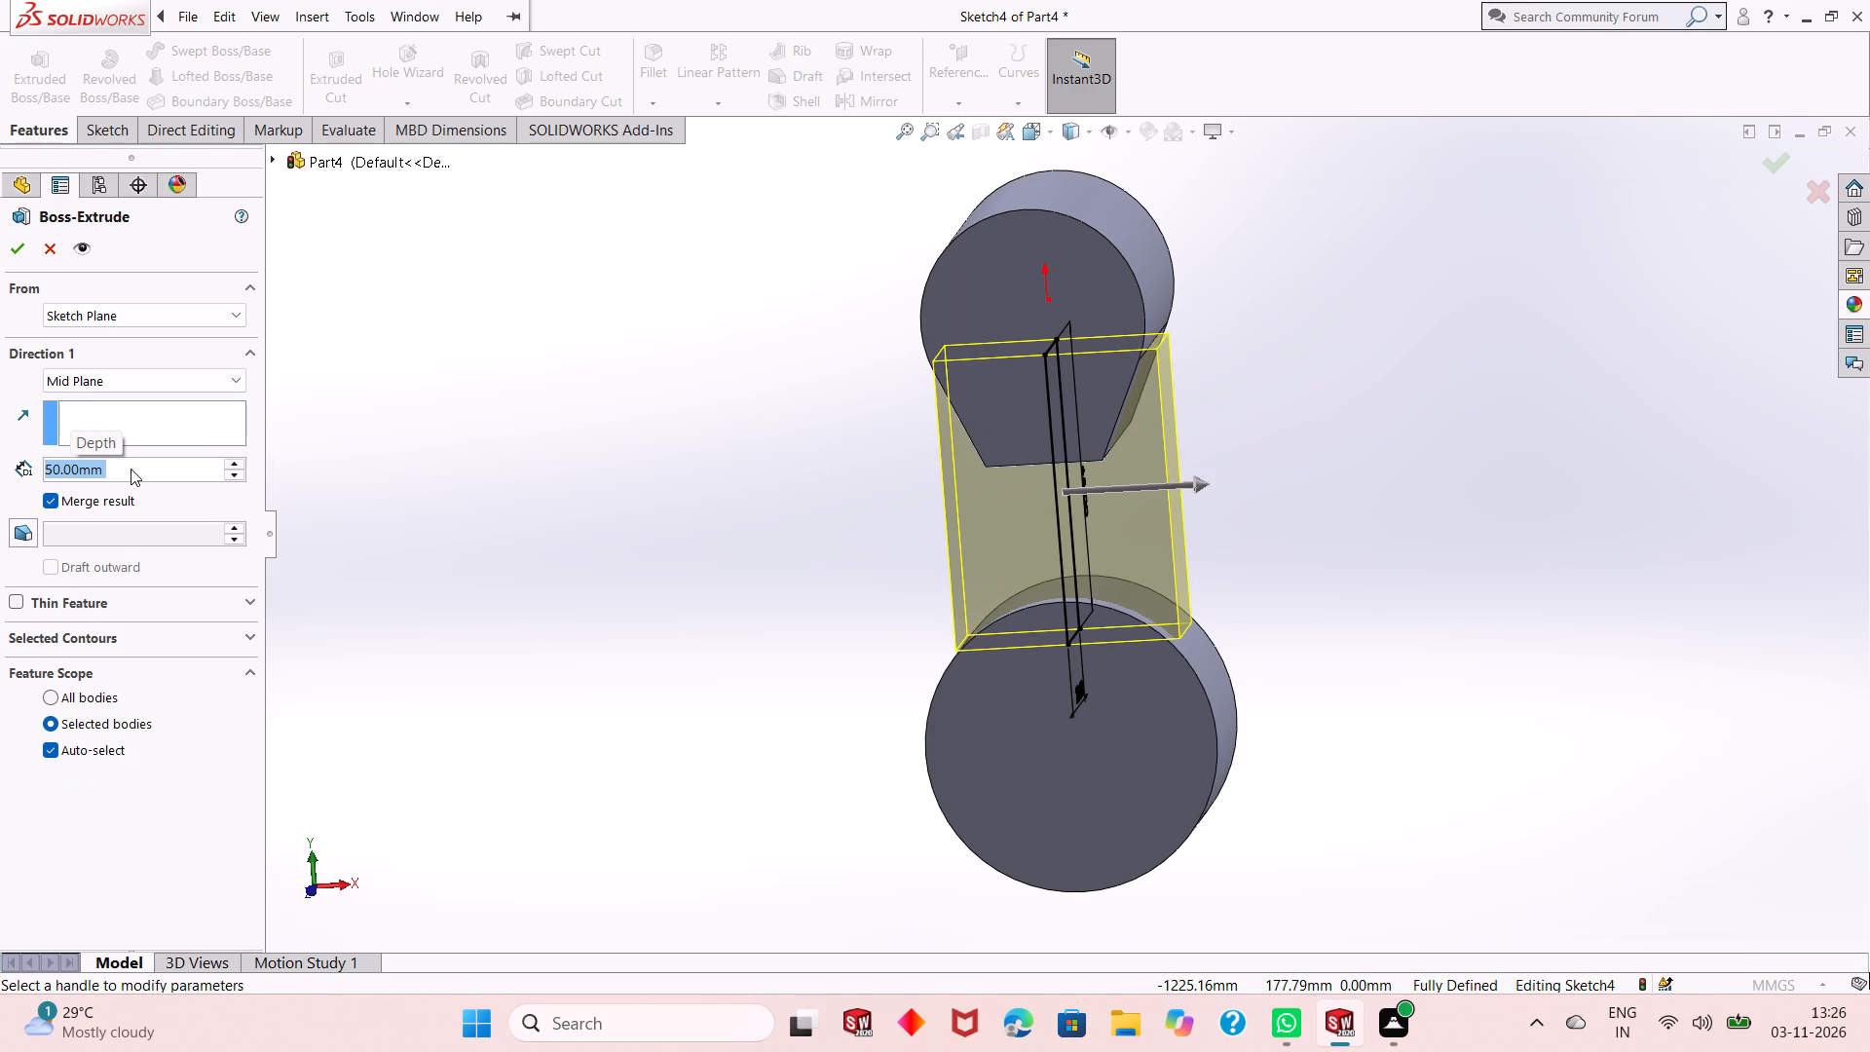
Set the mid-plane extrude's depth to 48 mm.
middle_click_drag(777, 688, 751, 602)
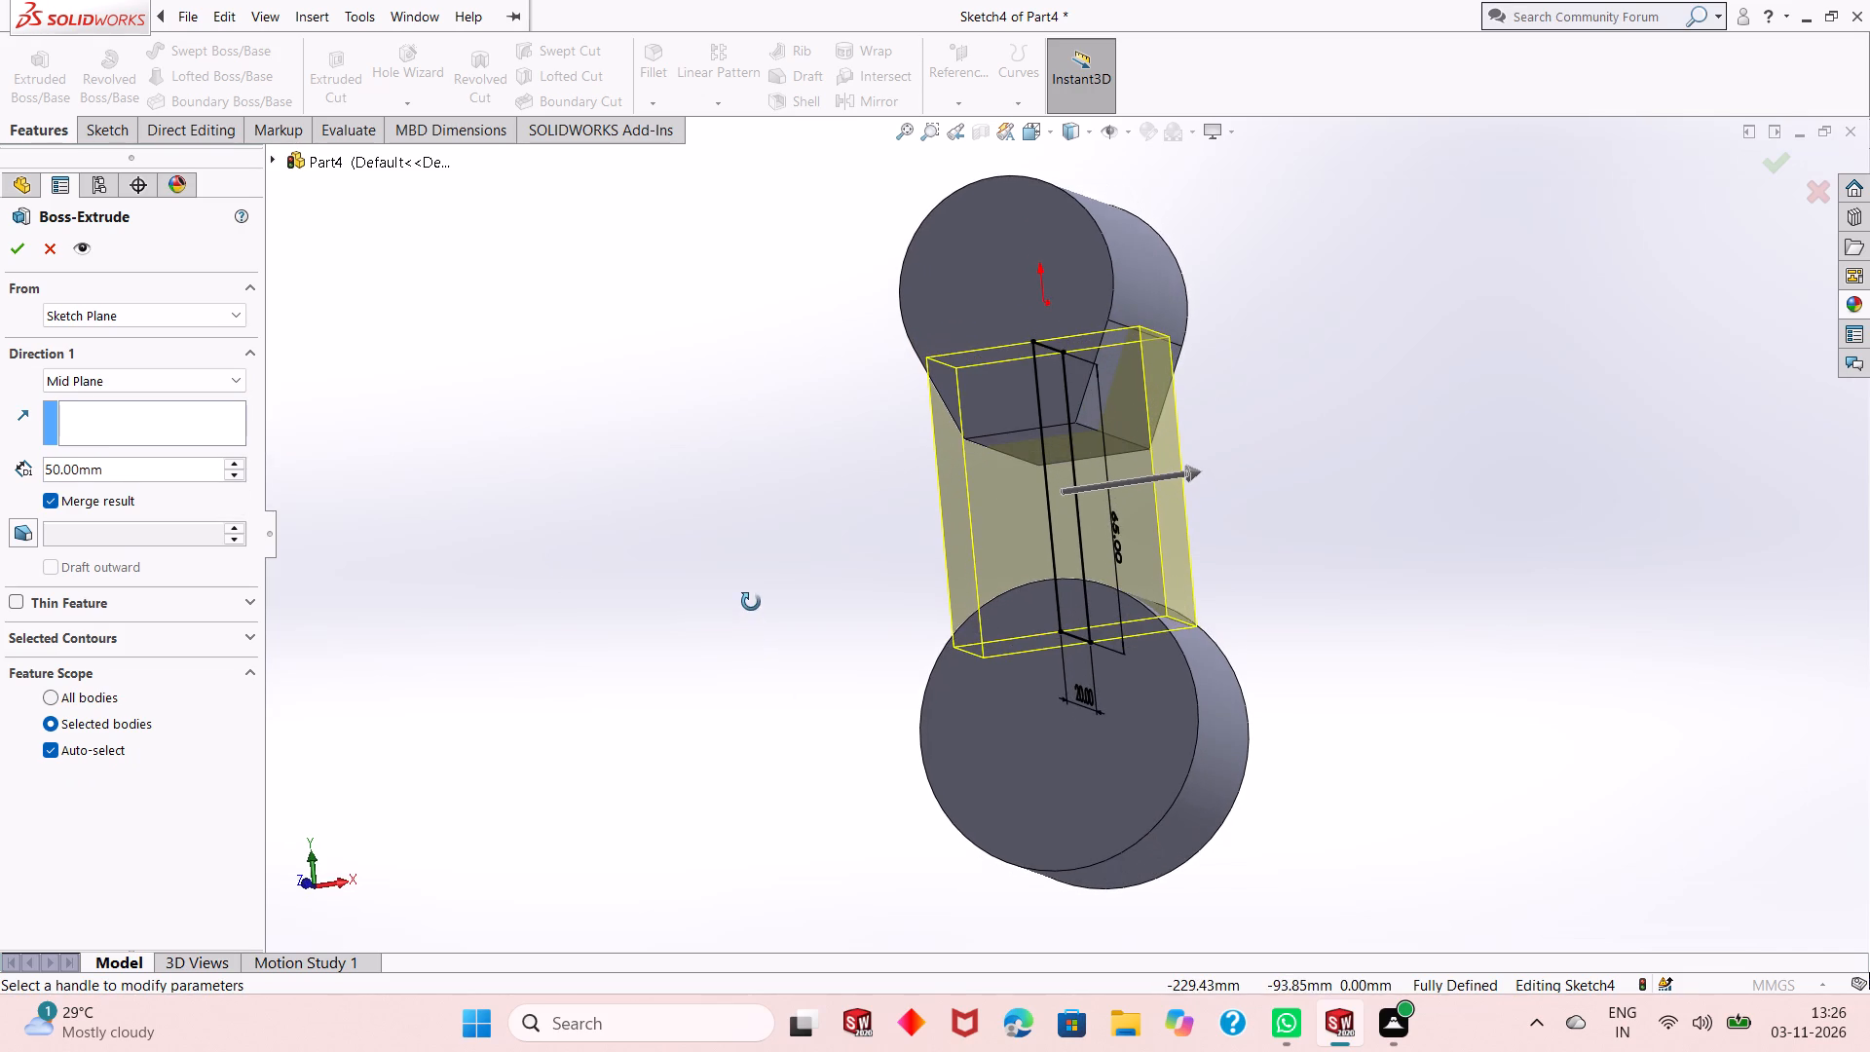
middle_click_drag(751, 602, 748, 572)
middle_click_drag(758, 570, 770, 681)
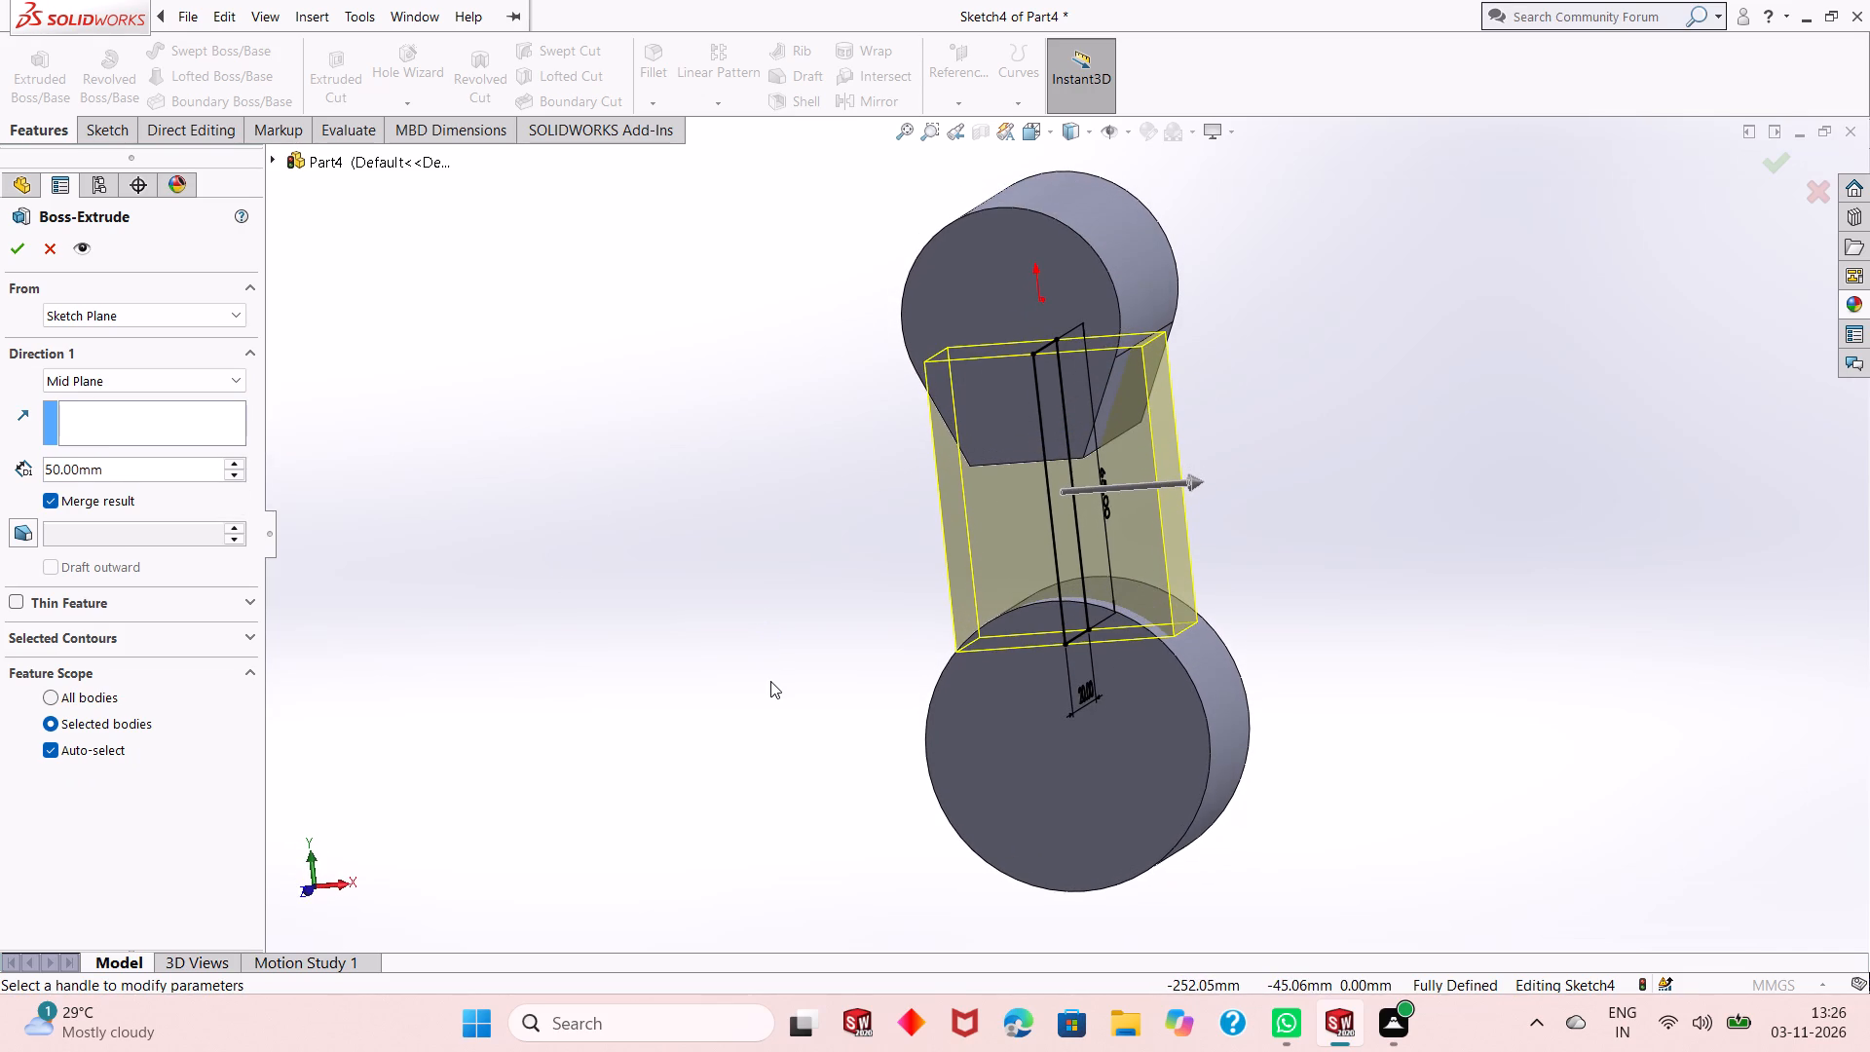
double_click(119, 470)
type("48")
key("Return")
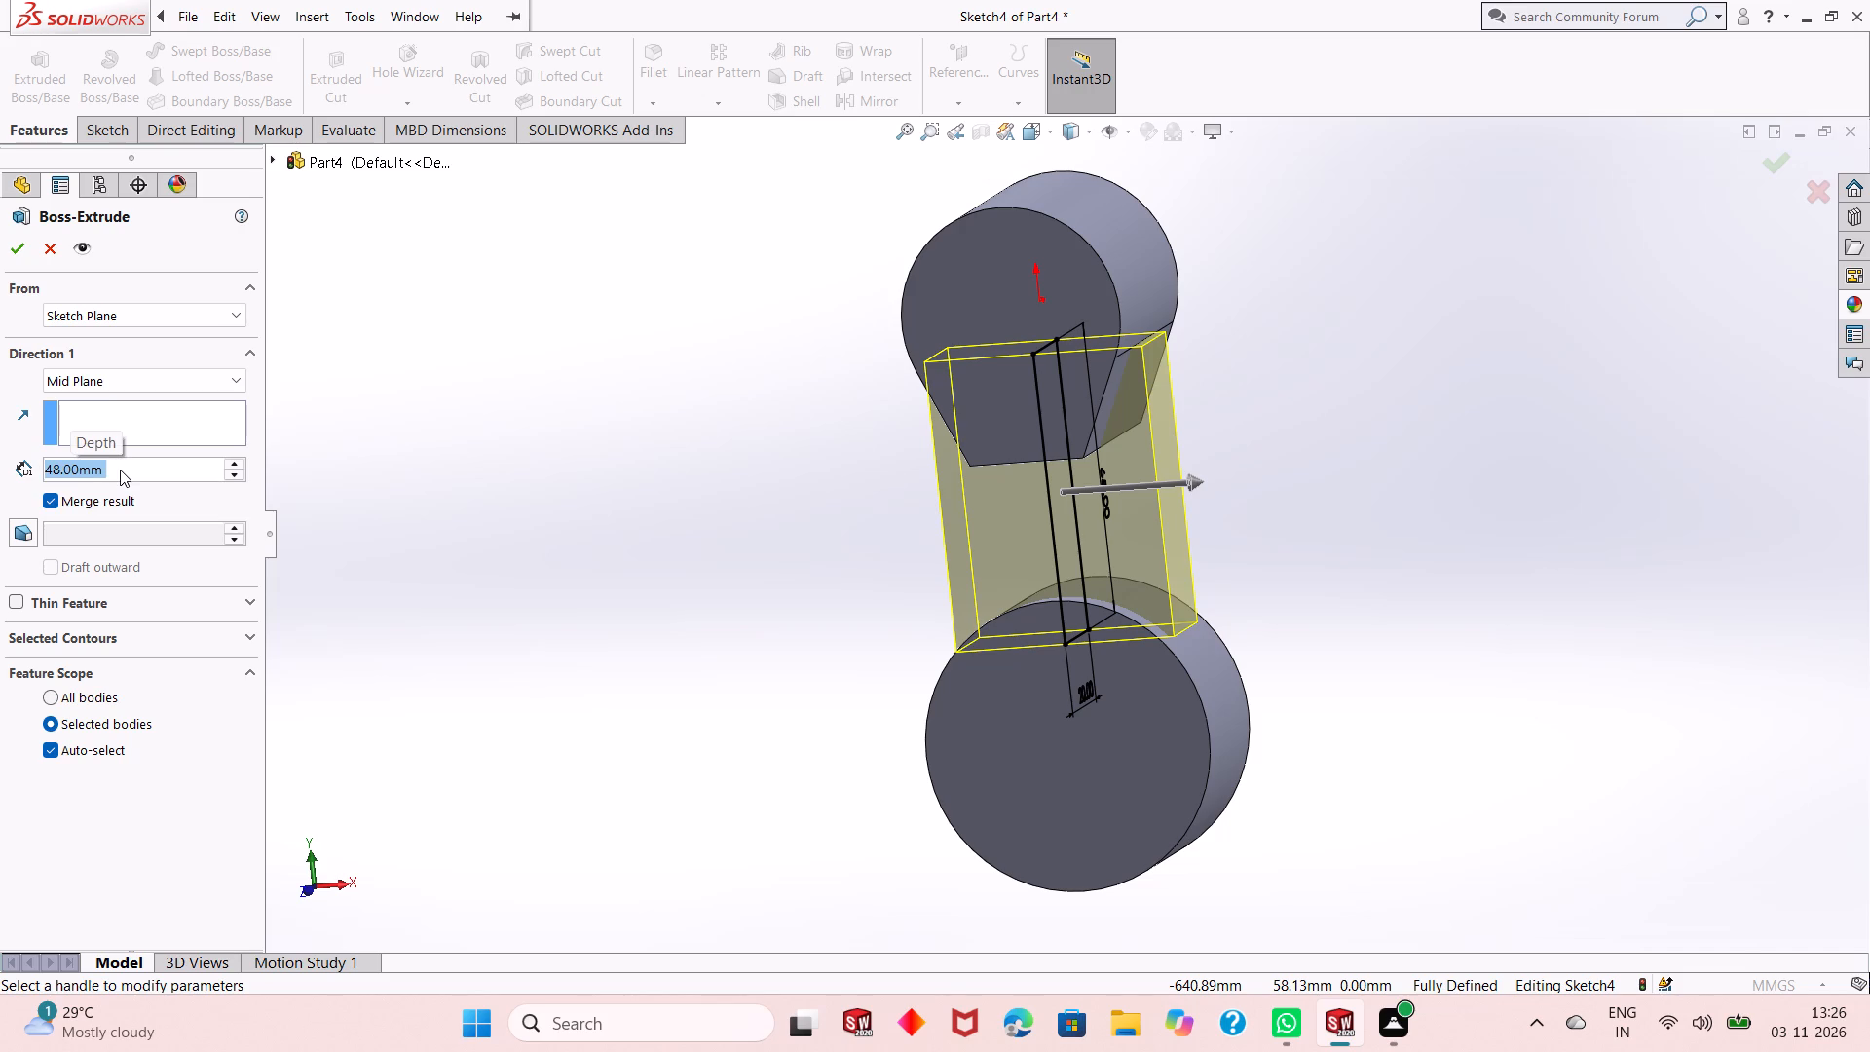
Set the mid-plane extrude's depth to 46 mm.
scroll(1098, 353, "down", 3)
middle_click_drag(1385, 422, 1395, 470)
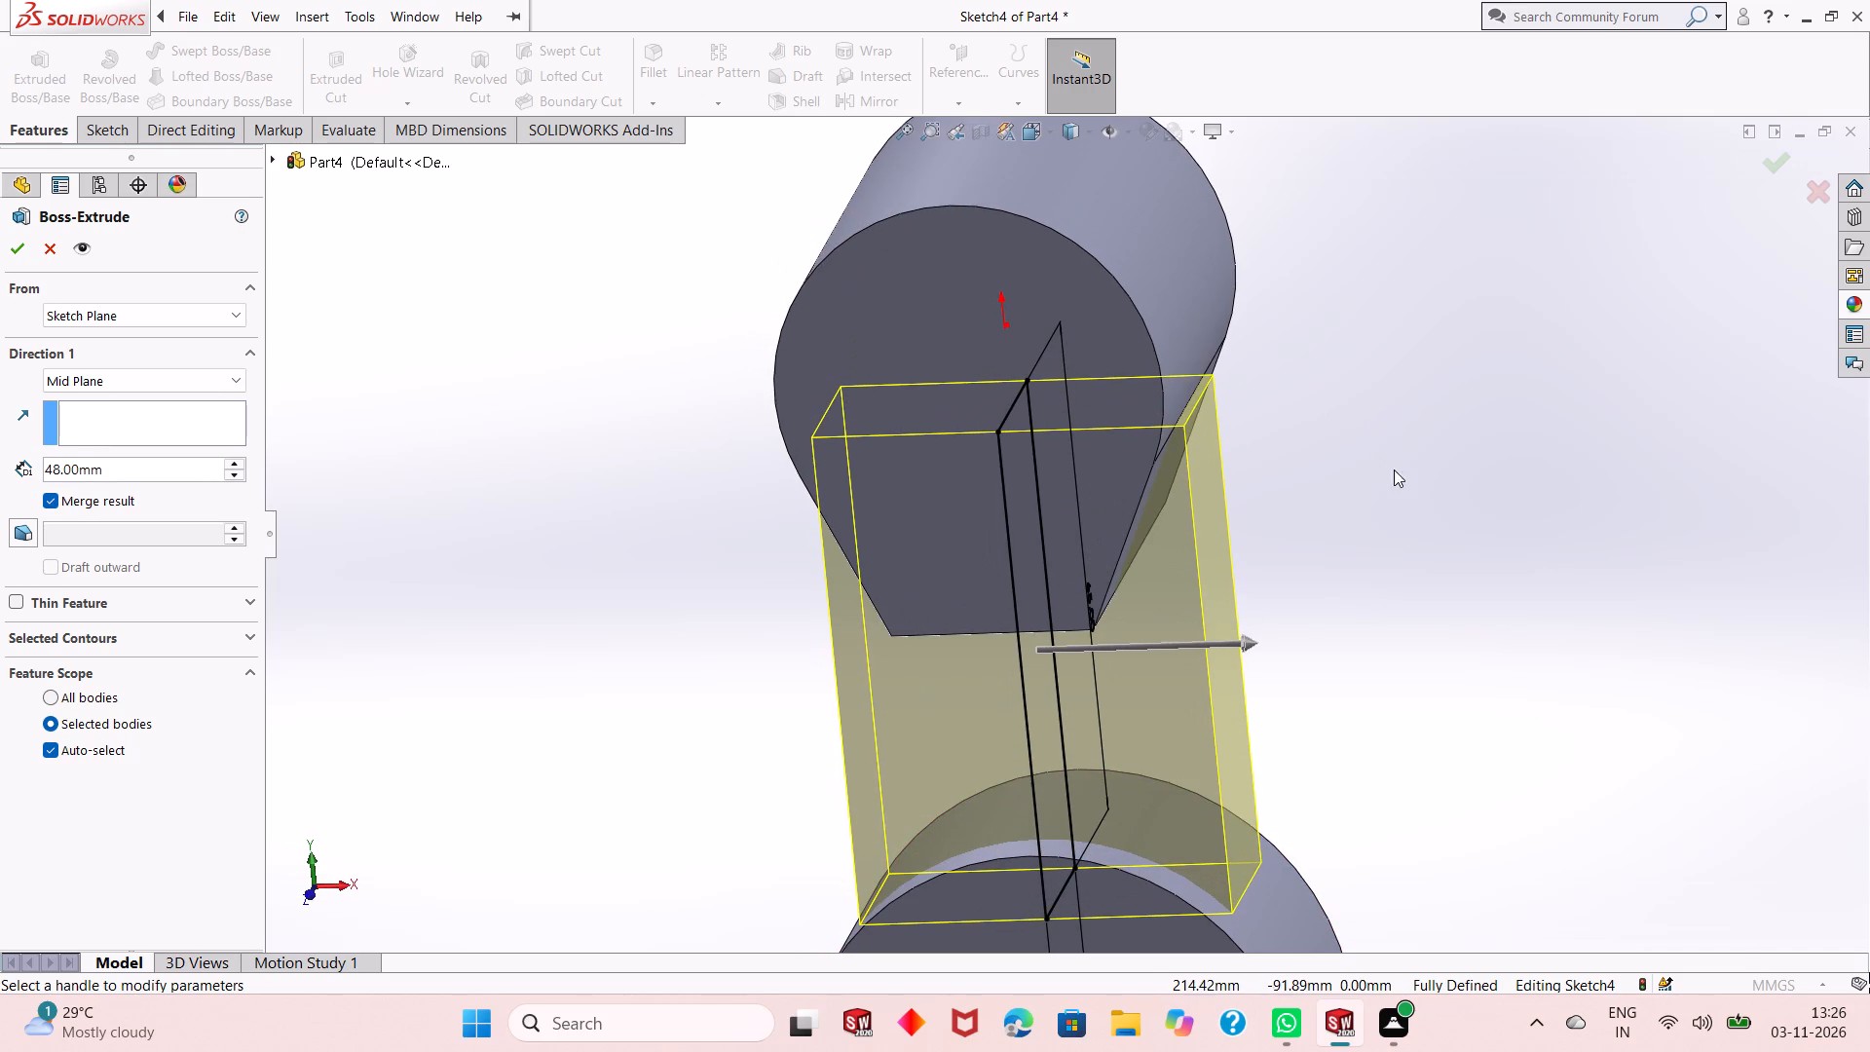
double_click(124, 471)
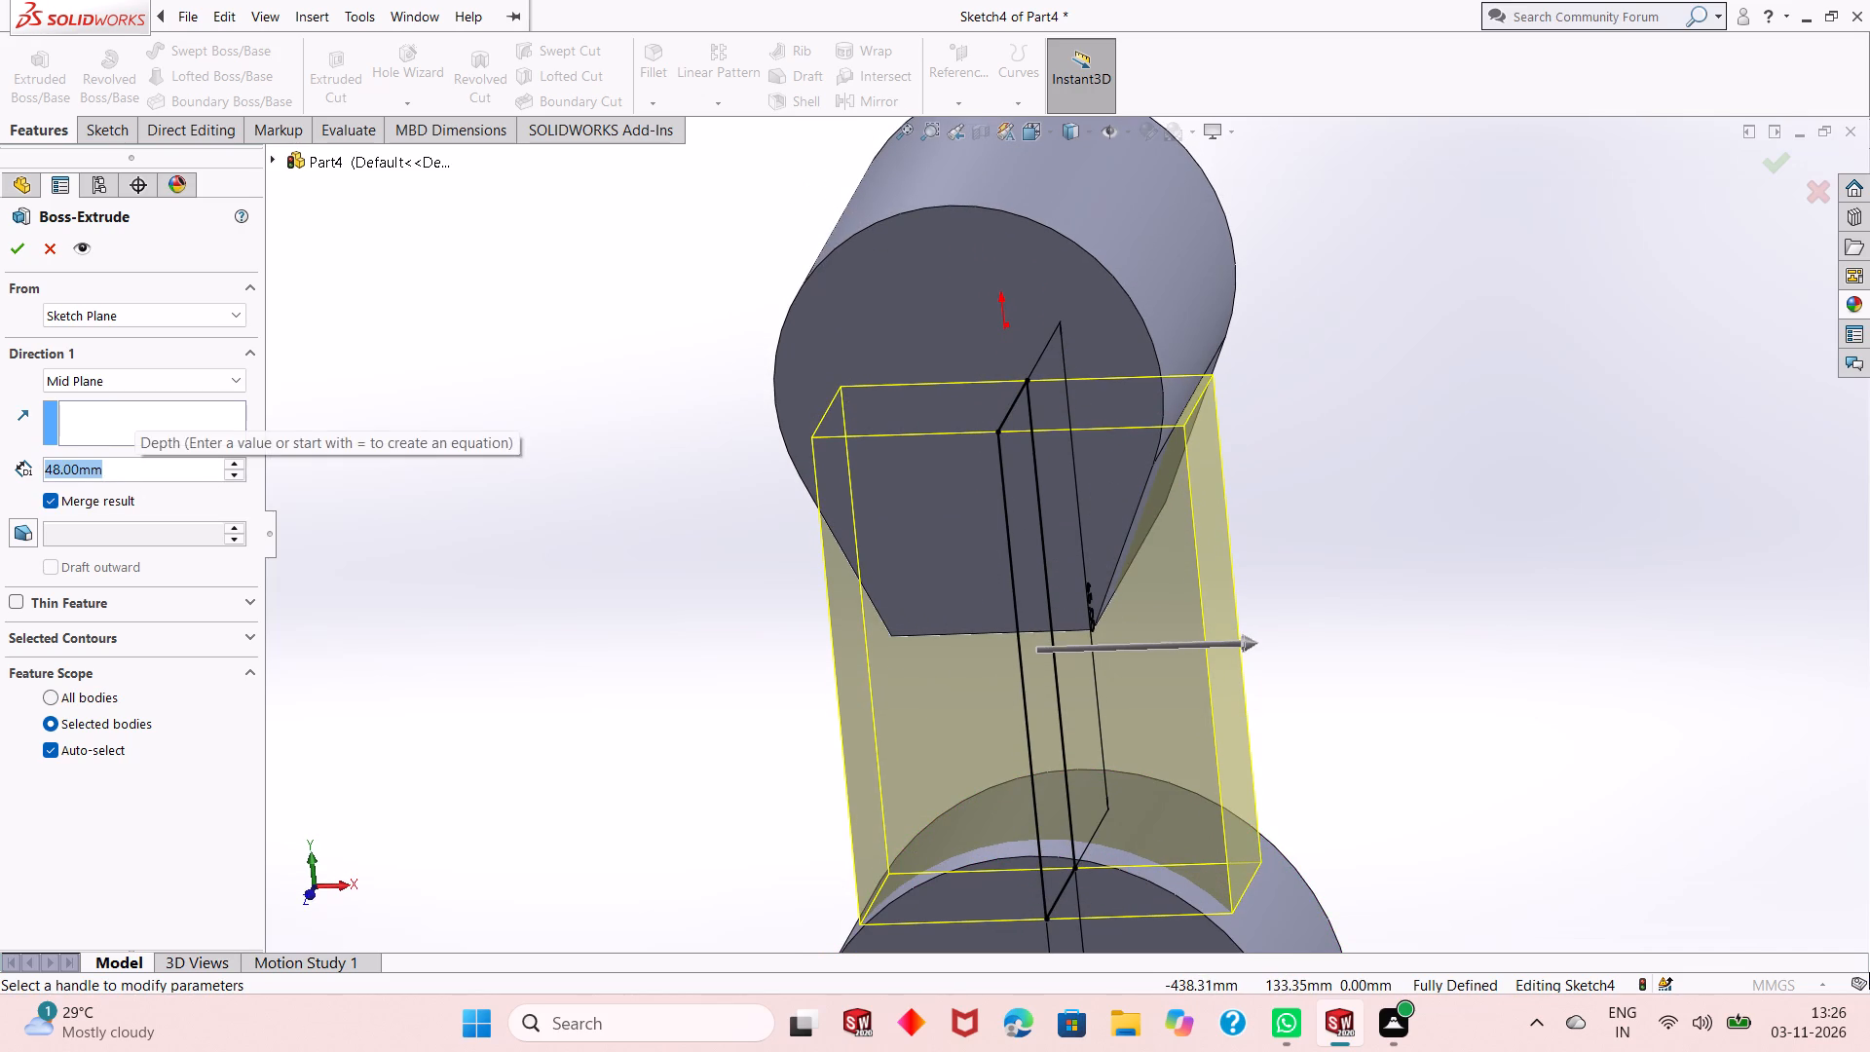
type("46")
key("Return")
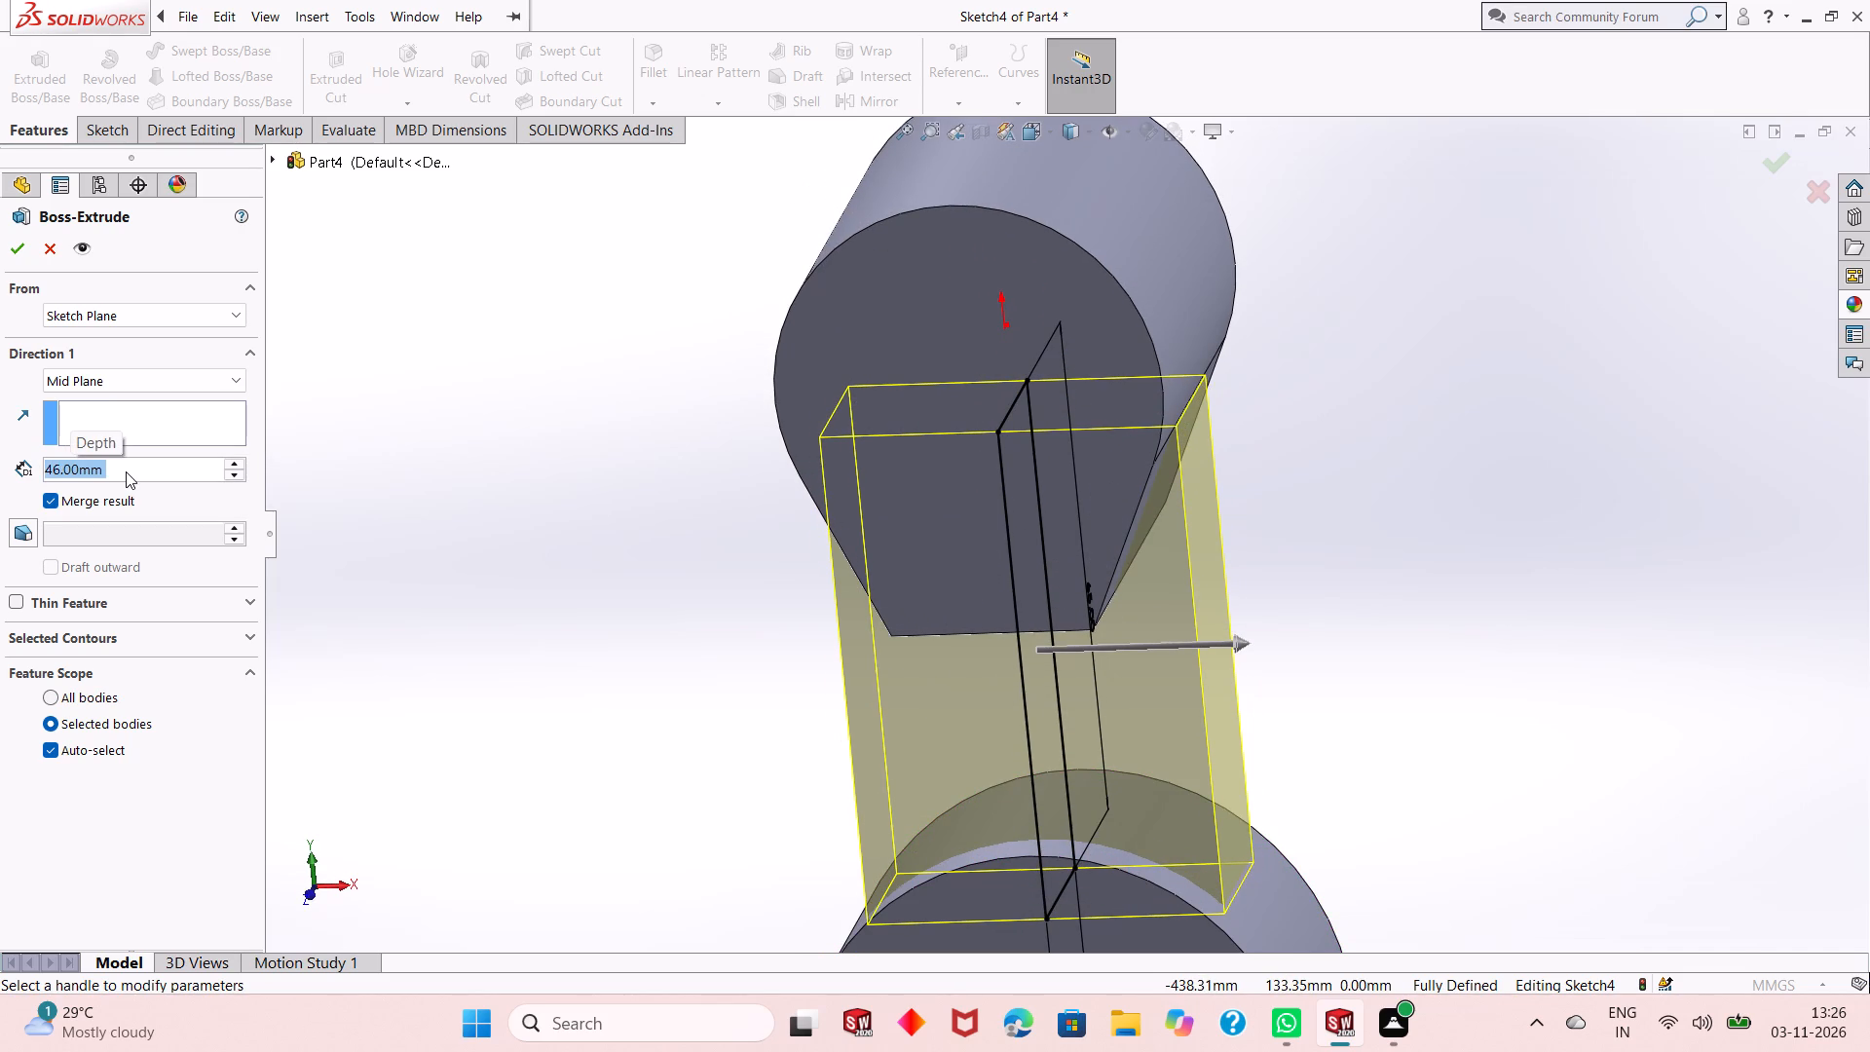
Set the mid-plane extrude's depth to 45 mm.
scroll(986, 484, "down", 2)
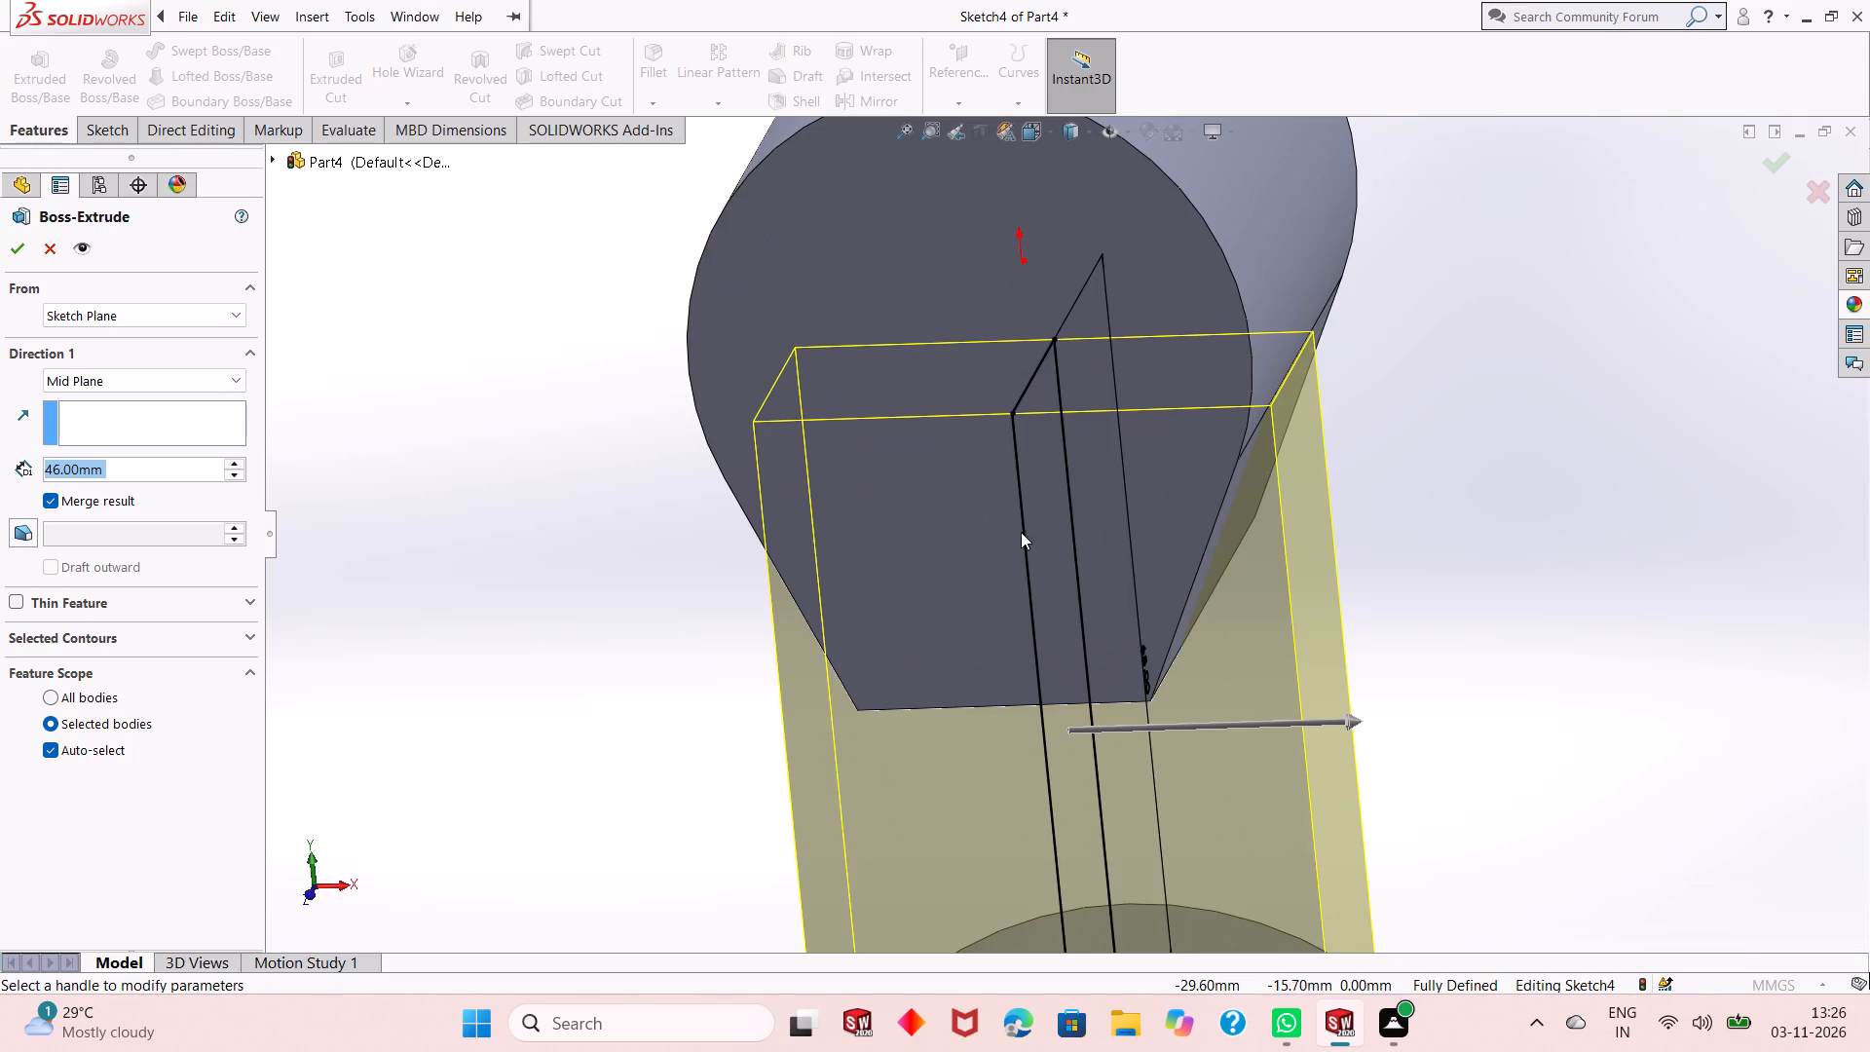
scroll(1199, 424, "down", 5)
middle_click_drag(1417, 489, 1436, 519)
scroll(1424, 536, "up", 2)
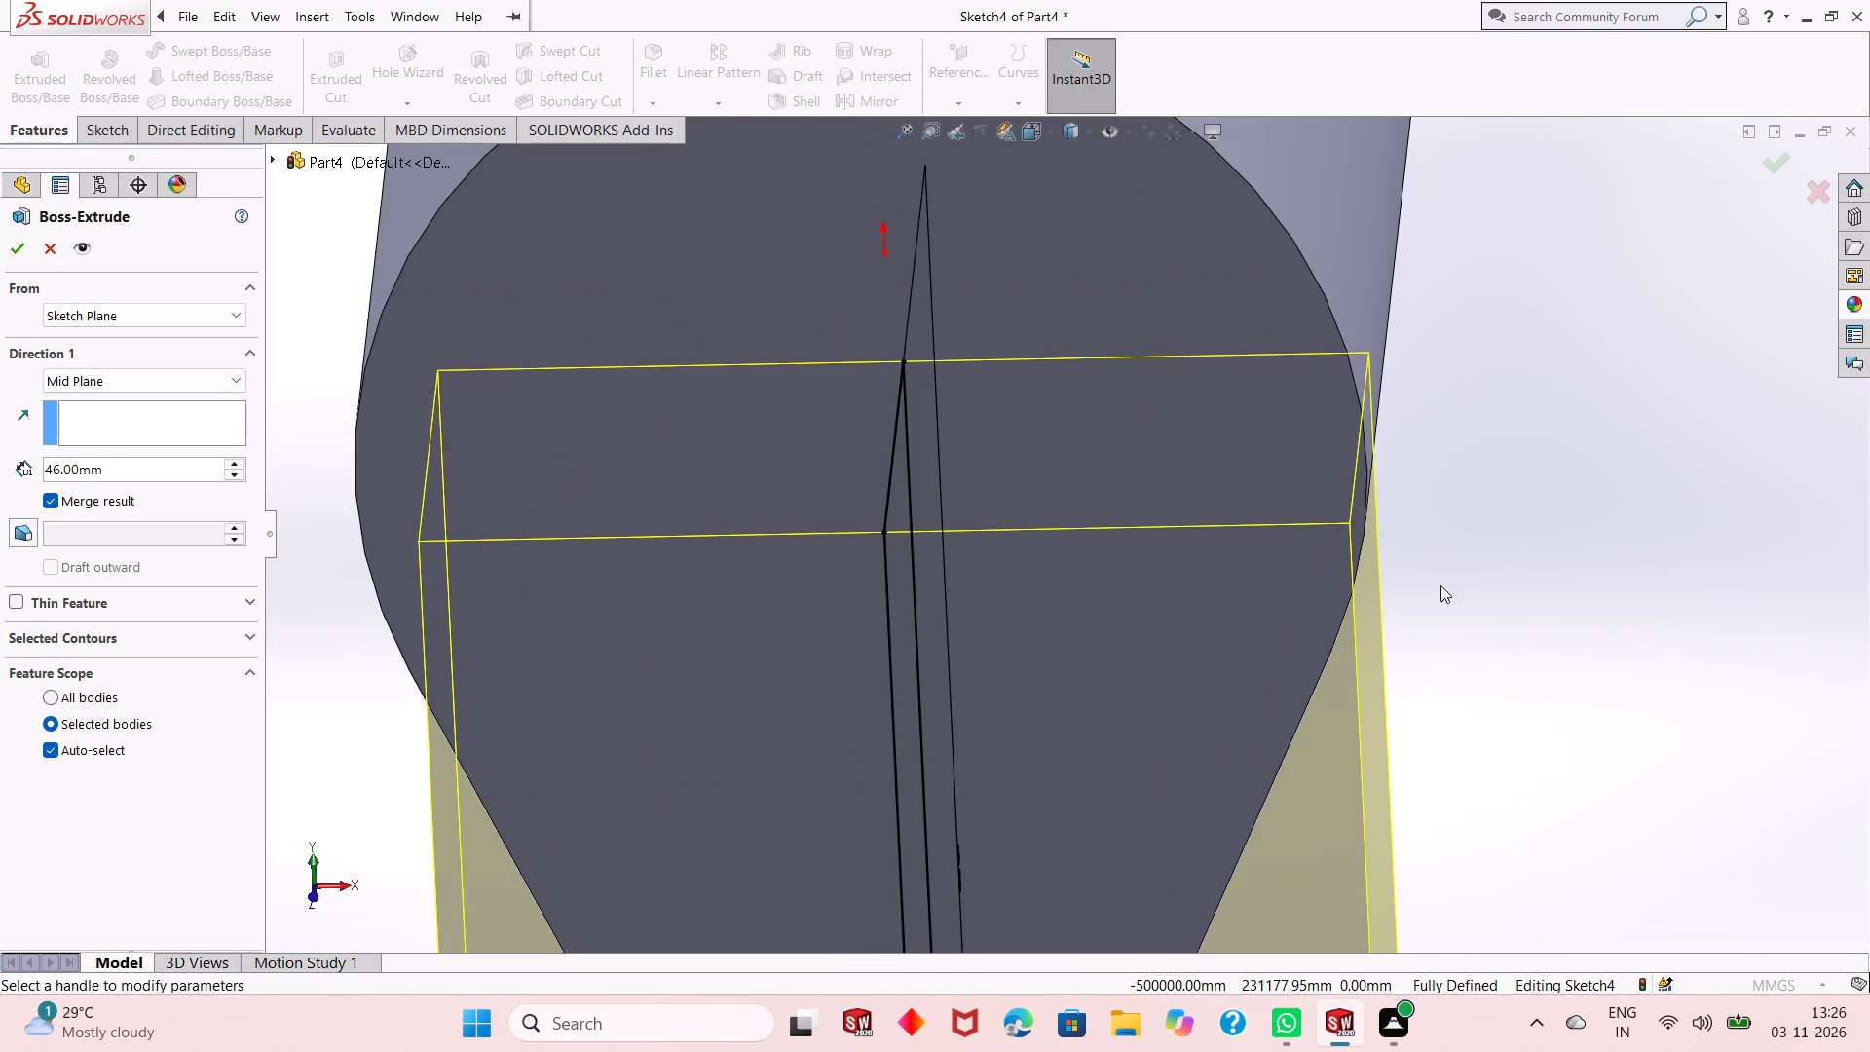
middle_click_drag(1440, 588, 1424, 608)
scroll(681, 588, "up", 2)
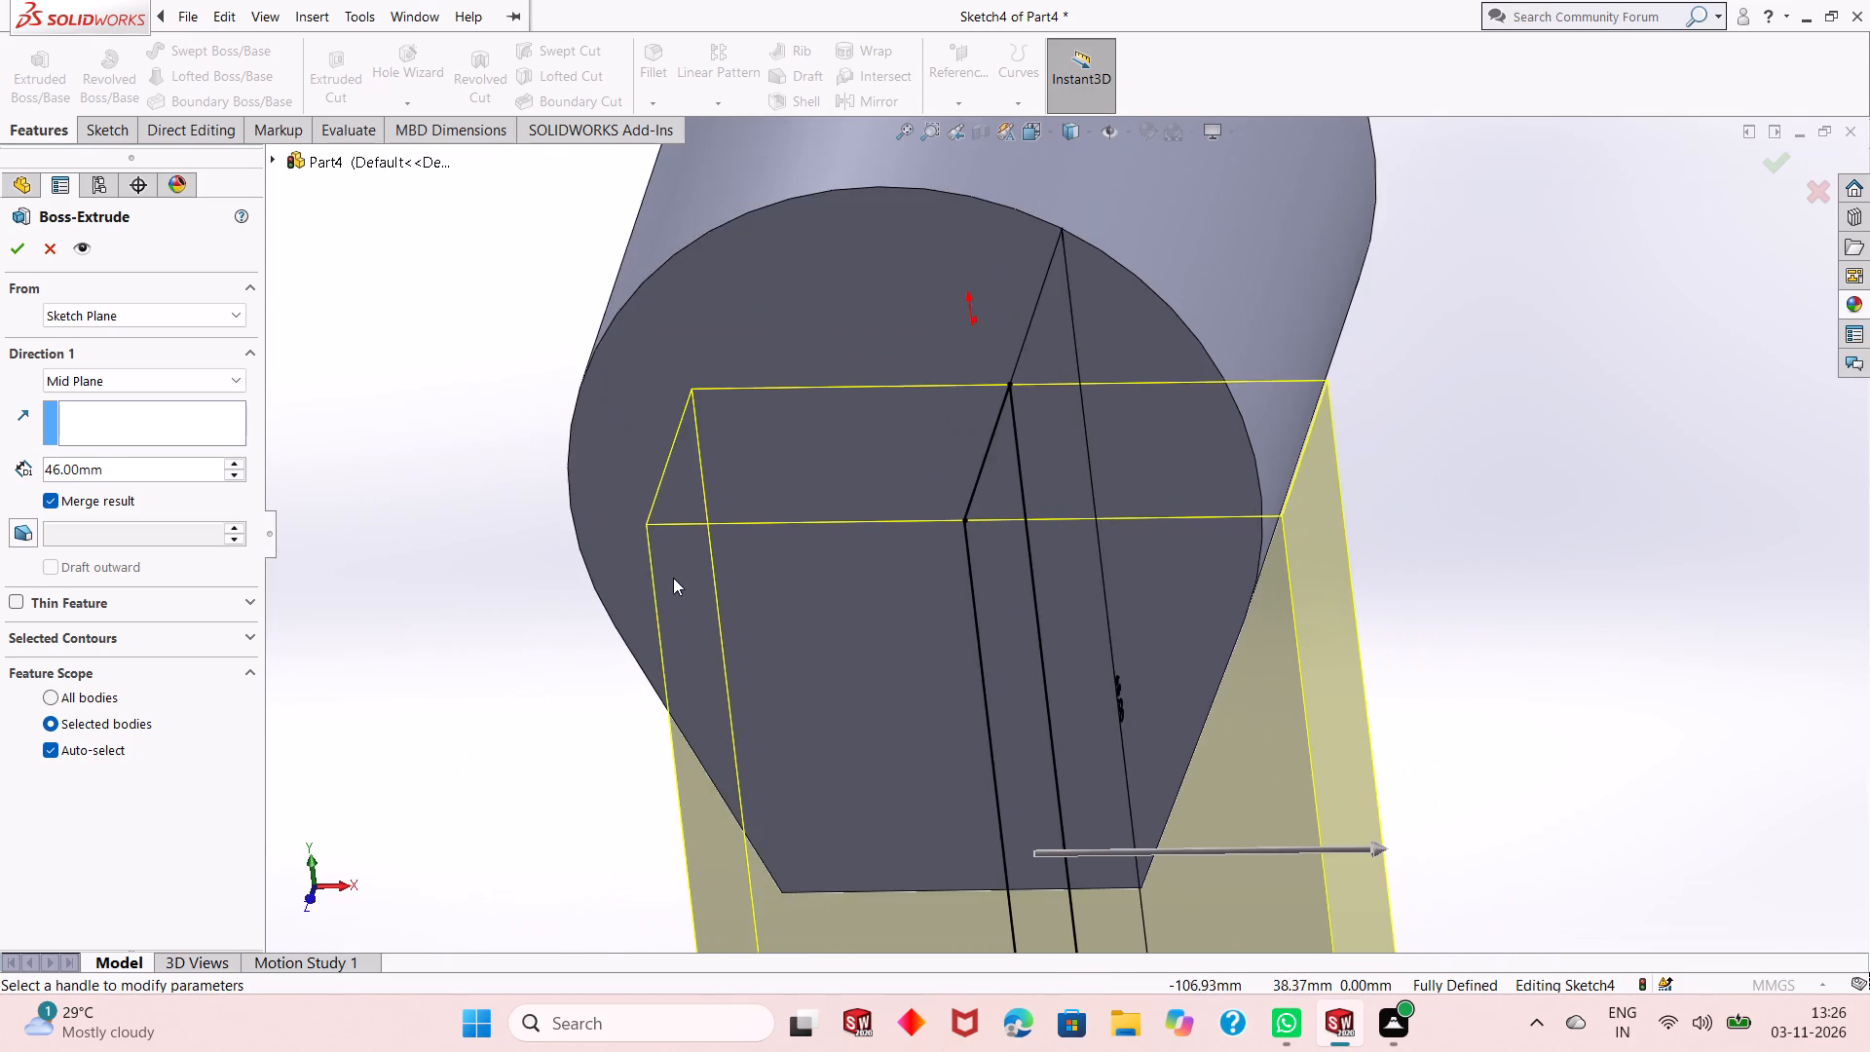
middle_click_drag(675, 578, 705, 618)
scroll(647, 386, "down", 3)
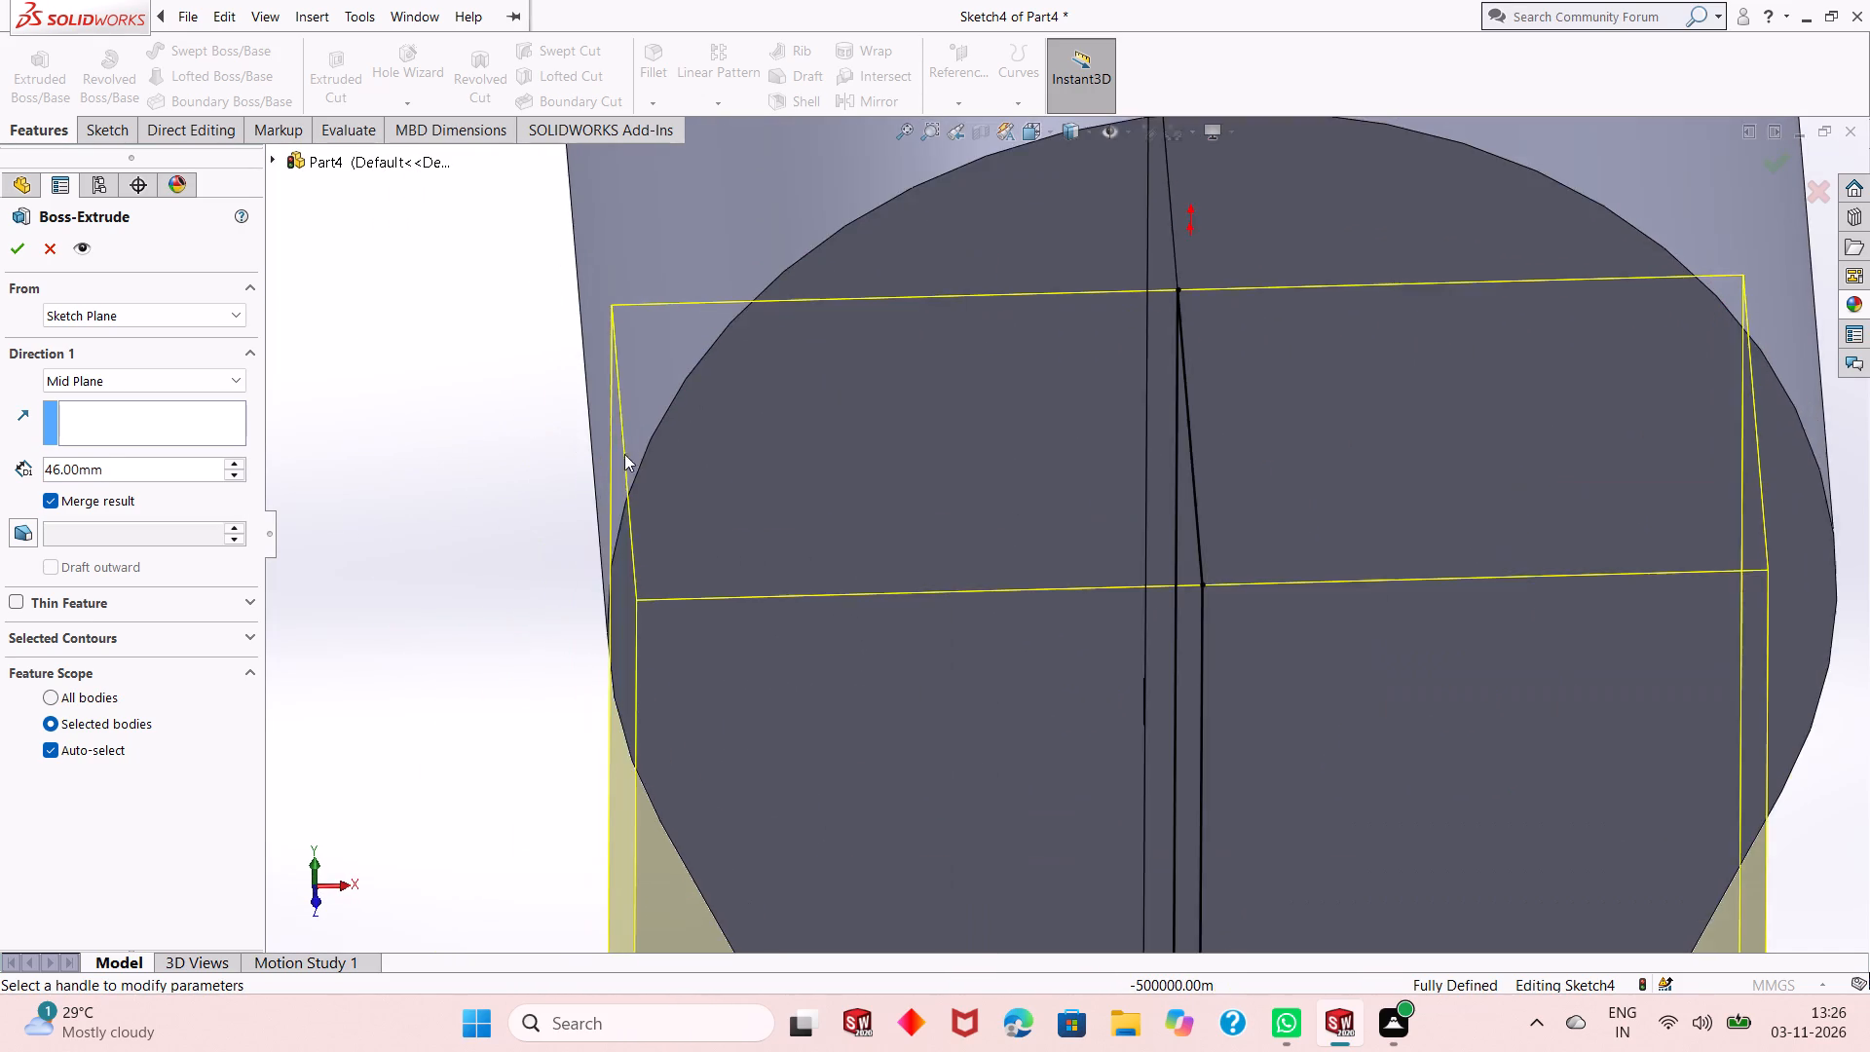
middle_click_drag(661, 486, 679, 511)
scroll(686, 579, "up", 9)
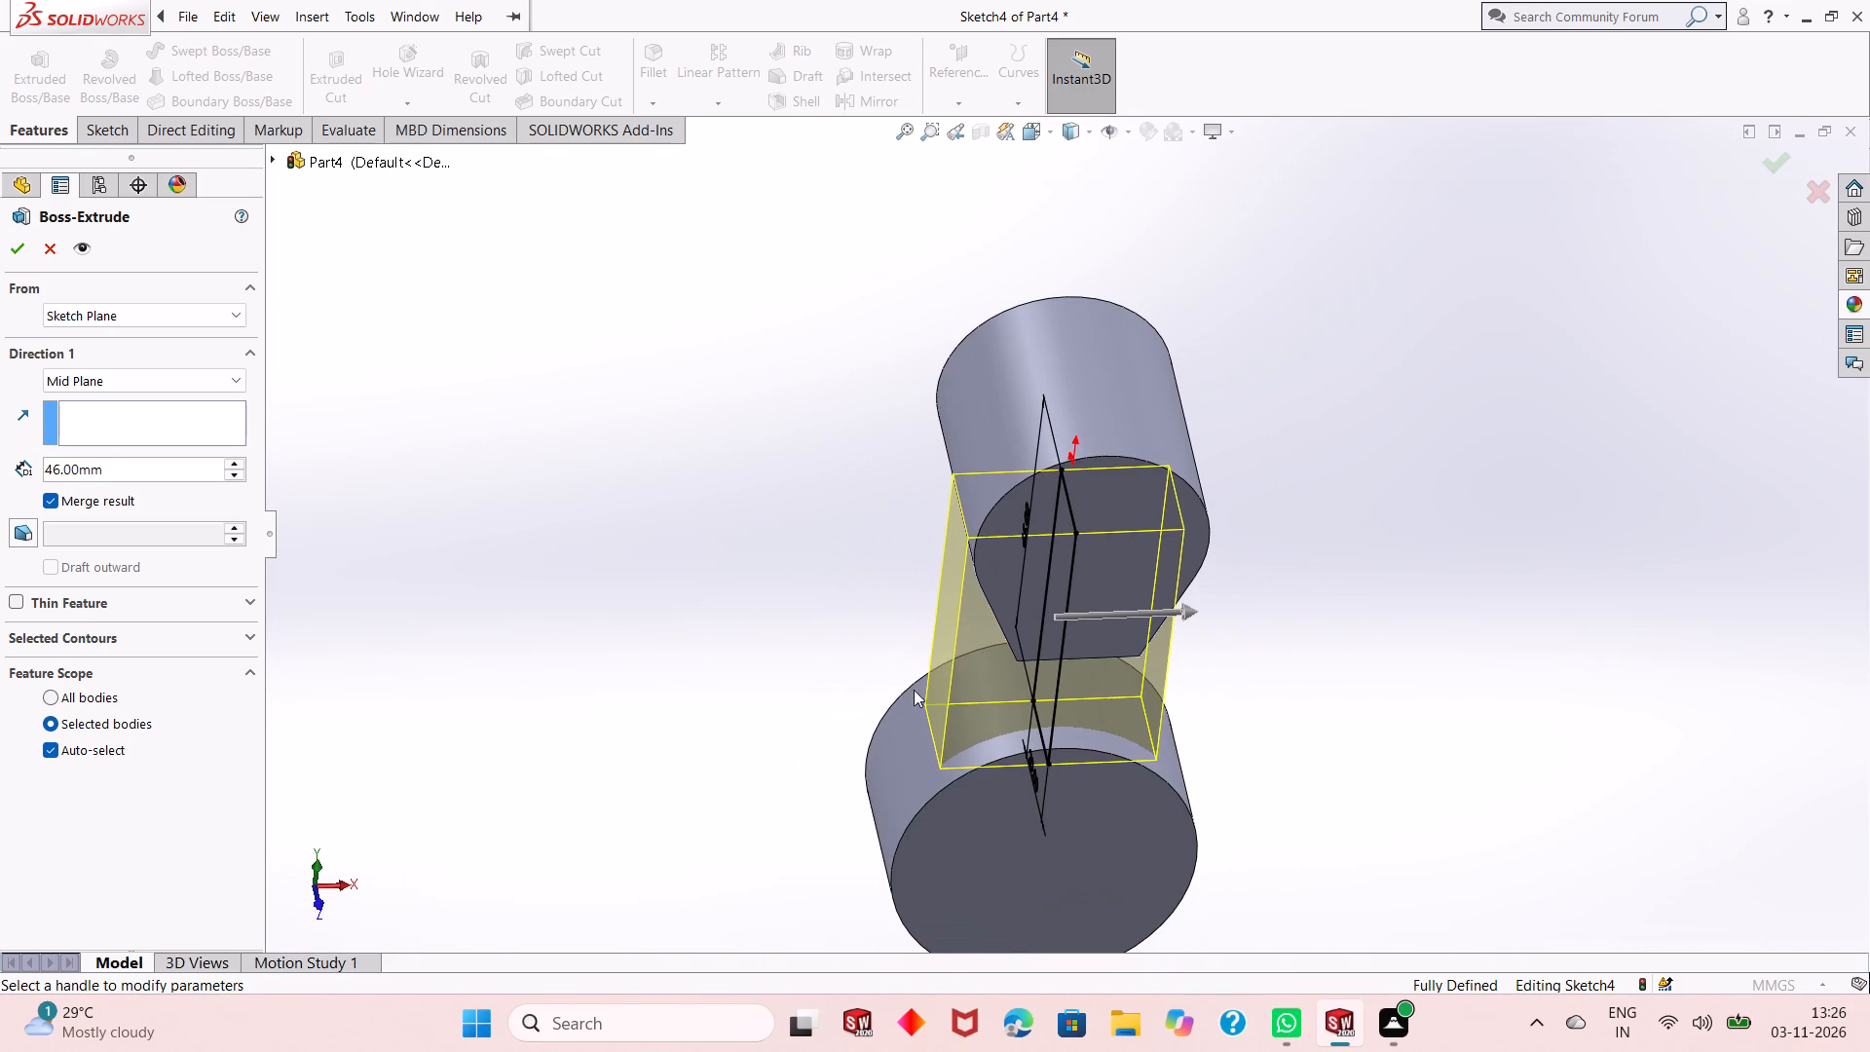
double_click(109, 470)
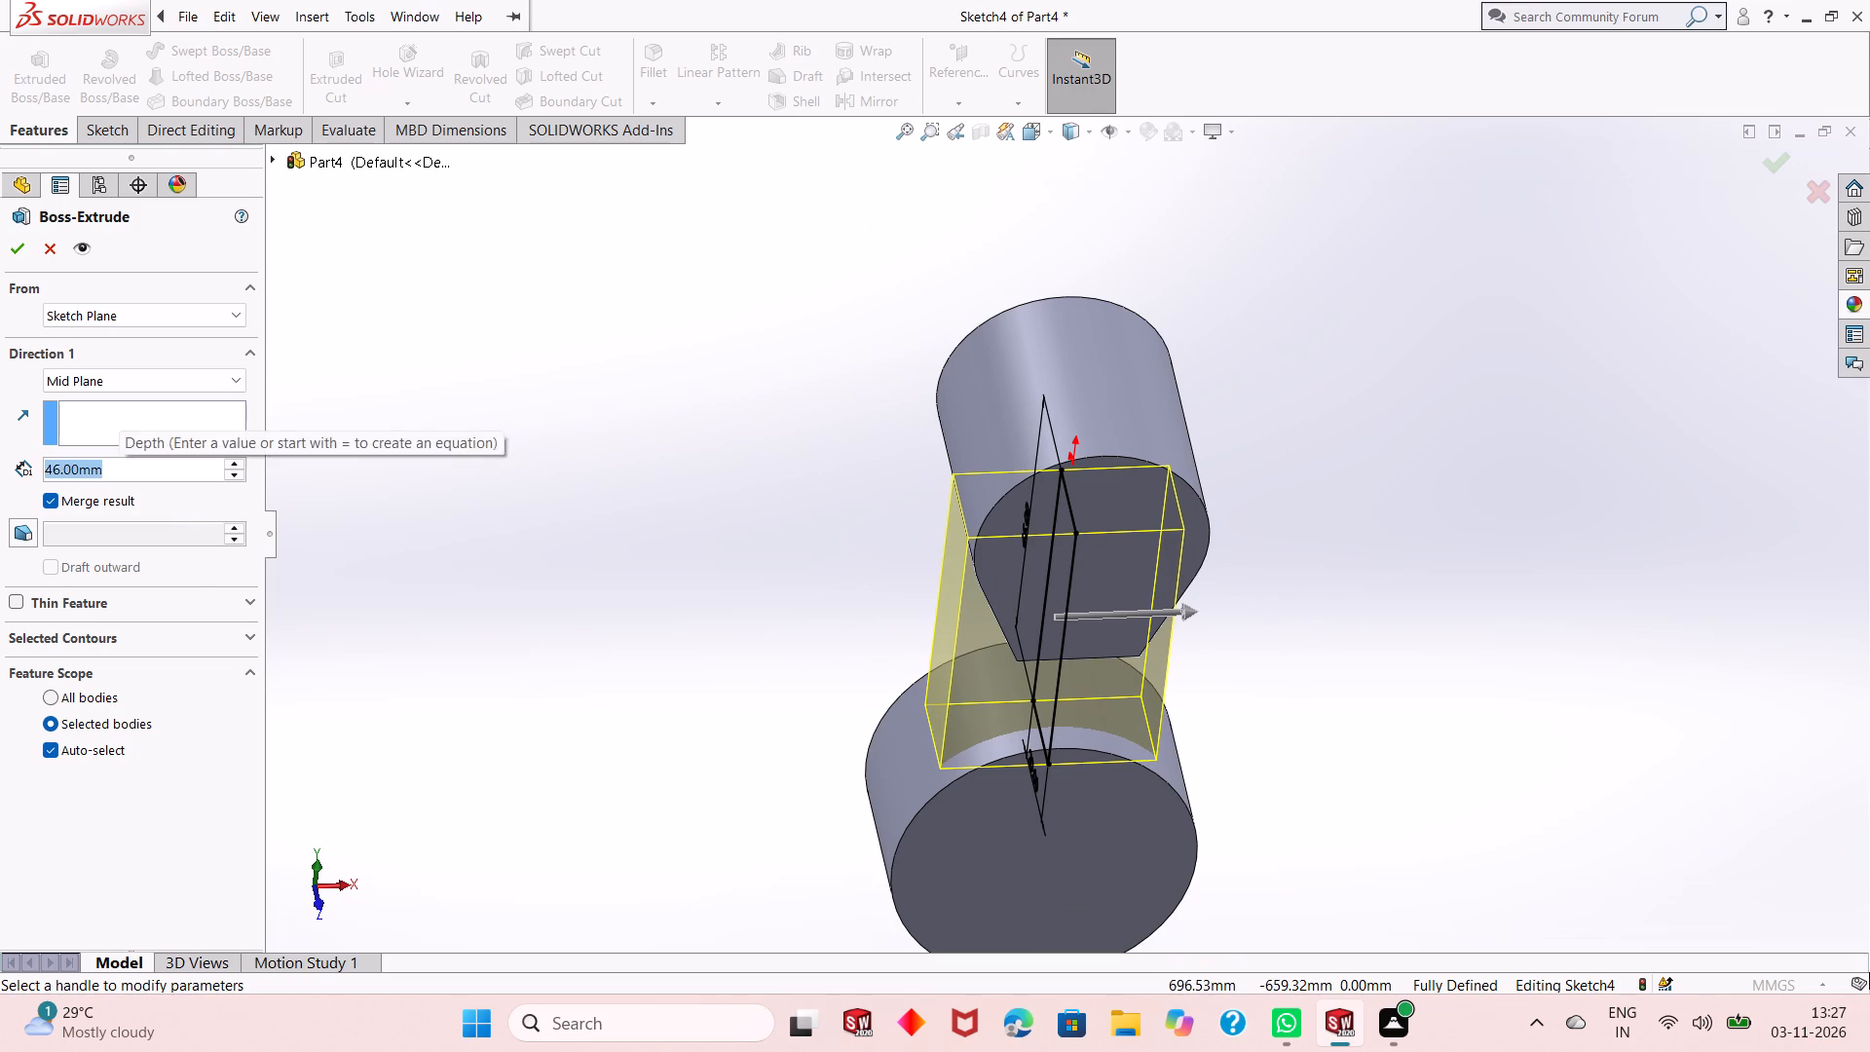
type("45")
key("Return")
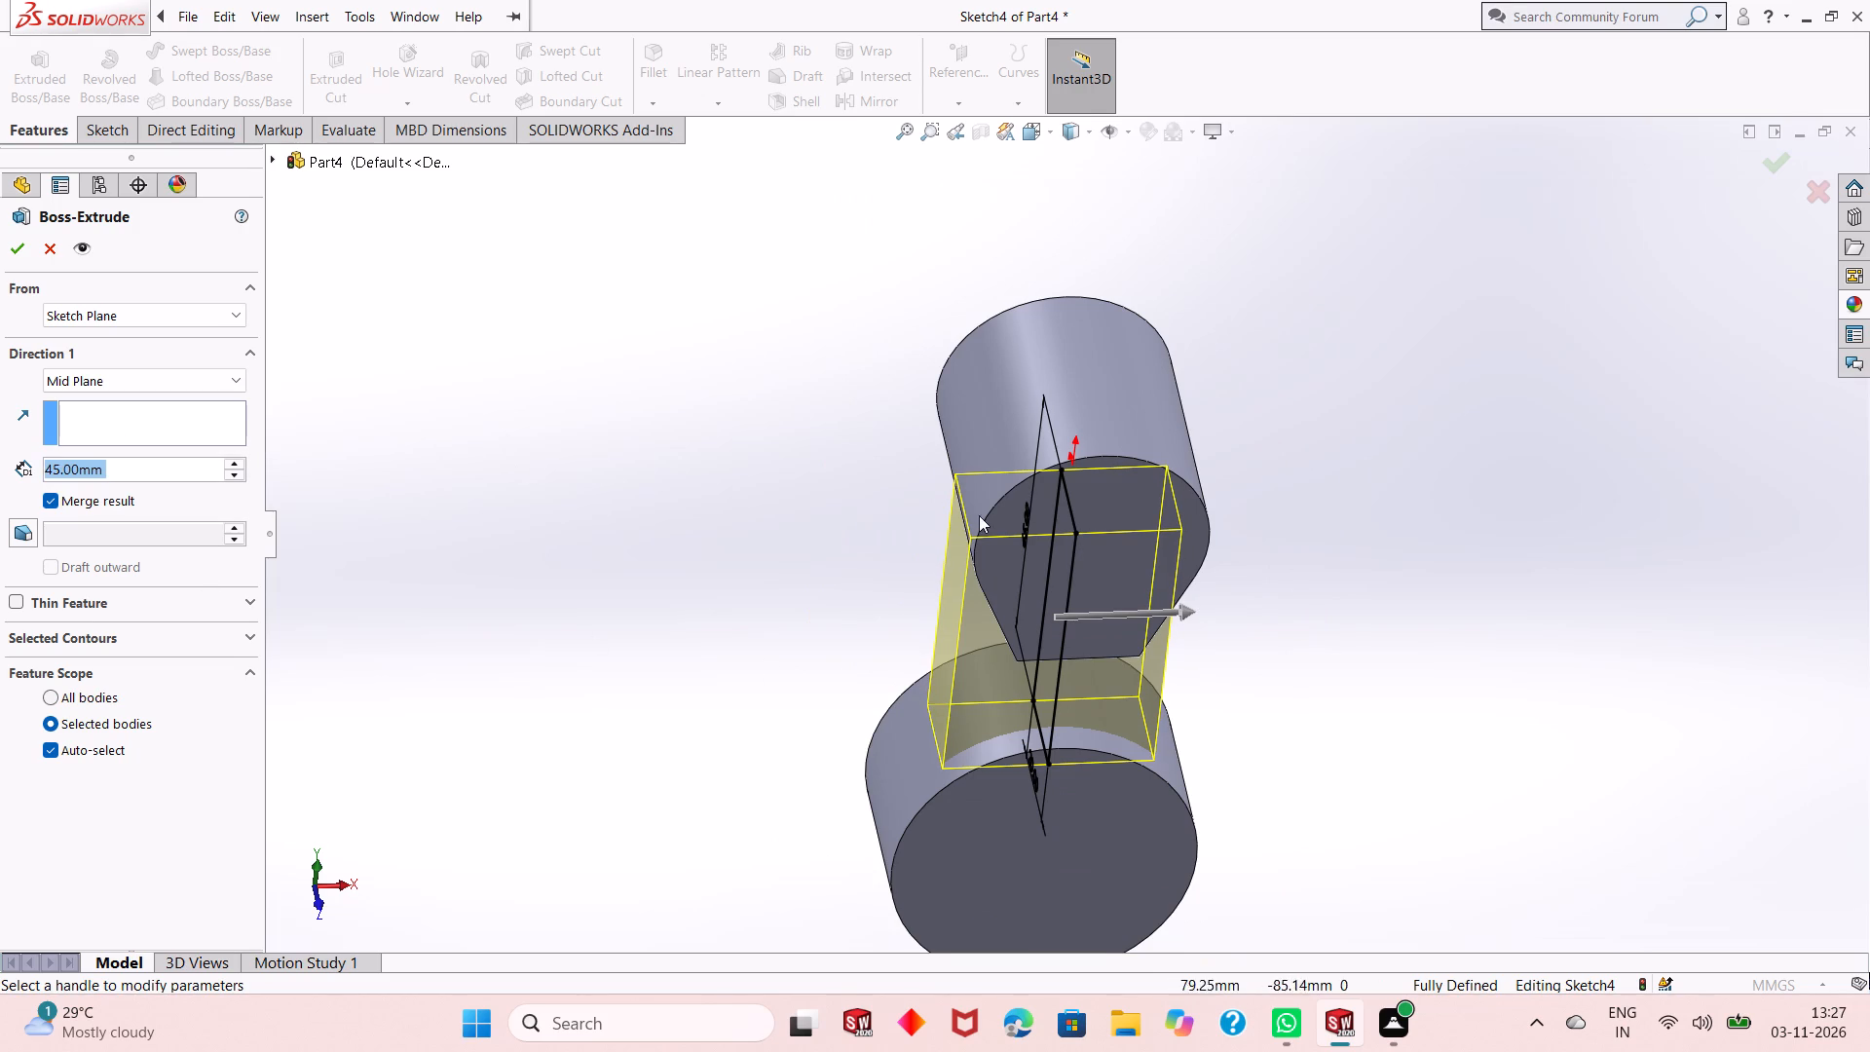
Check the web preview where it meets the tapered body and the cylinder, and complete the mid-plane boss extrude.
scroll(982, 518, "down", 6)
middle_click_drag(855, 562, 836, 567)
middle_click_drag(820, 569, 767, 608)
scroll(755, 583, "up", 5)
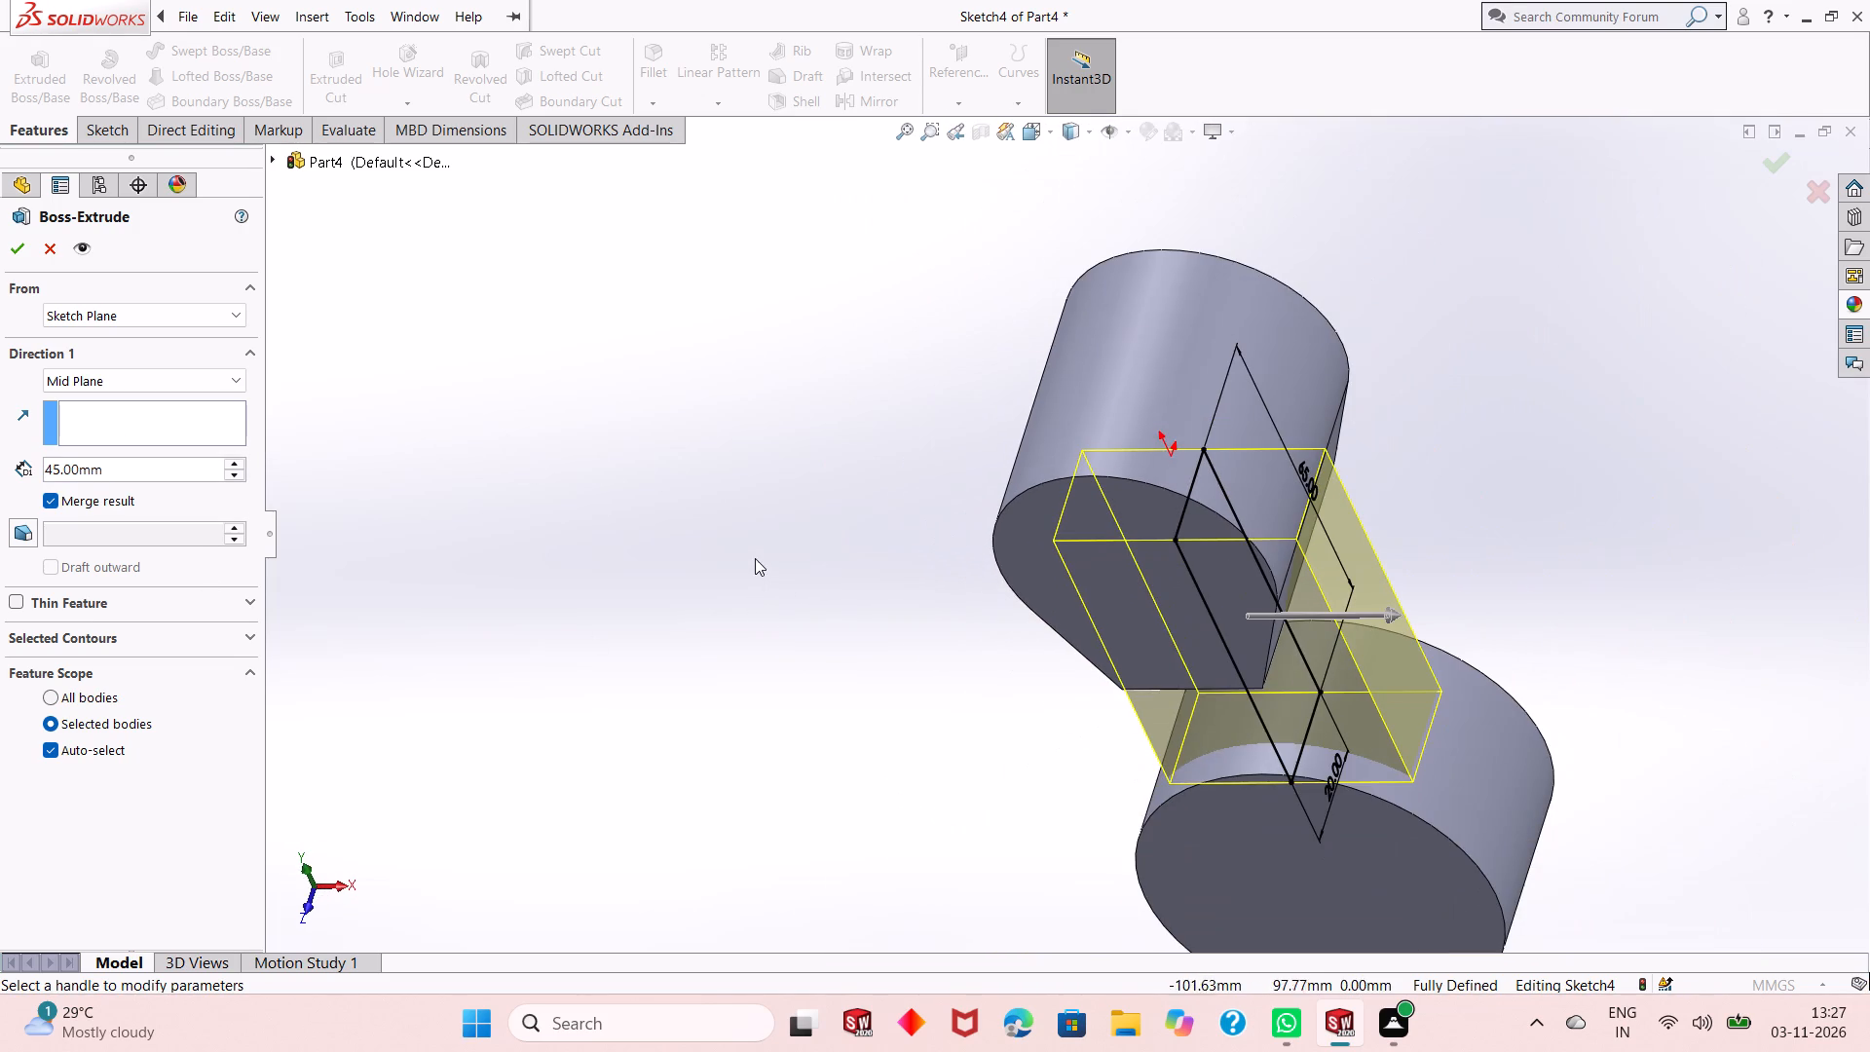
middle_click_drag(1130, 624, 1113, 377)
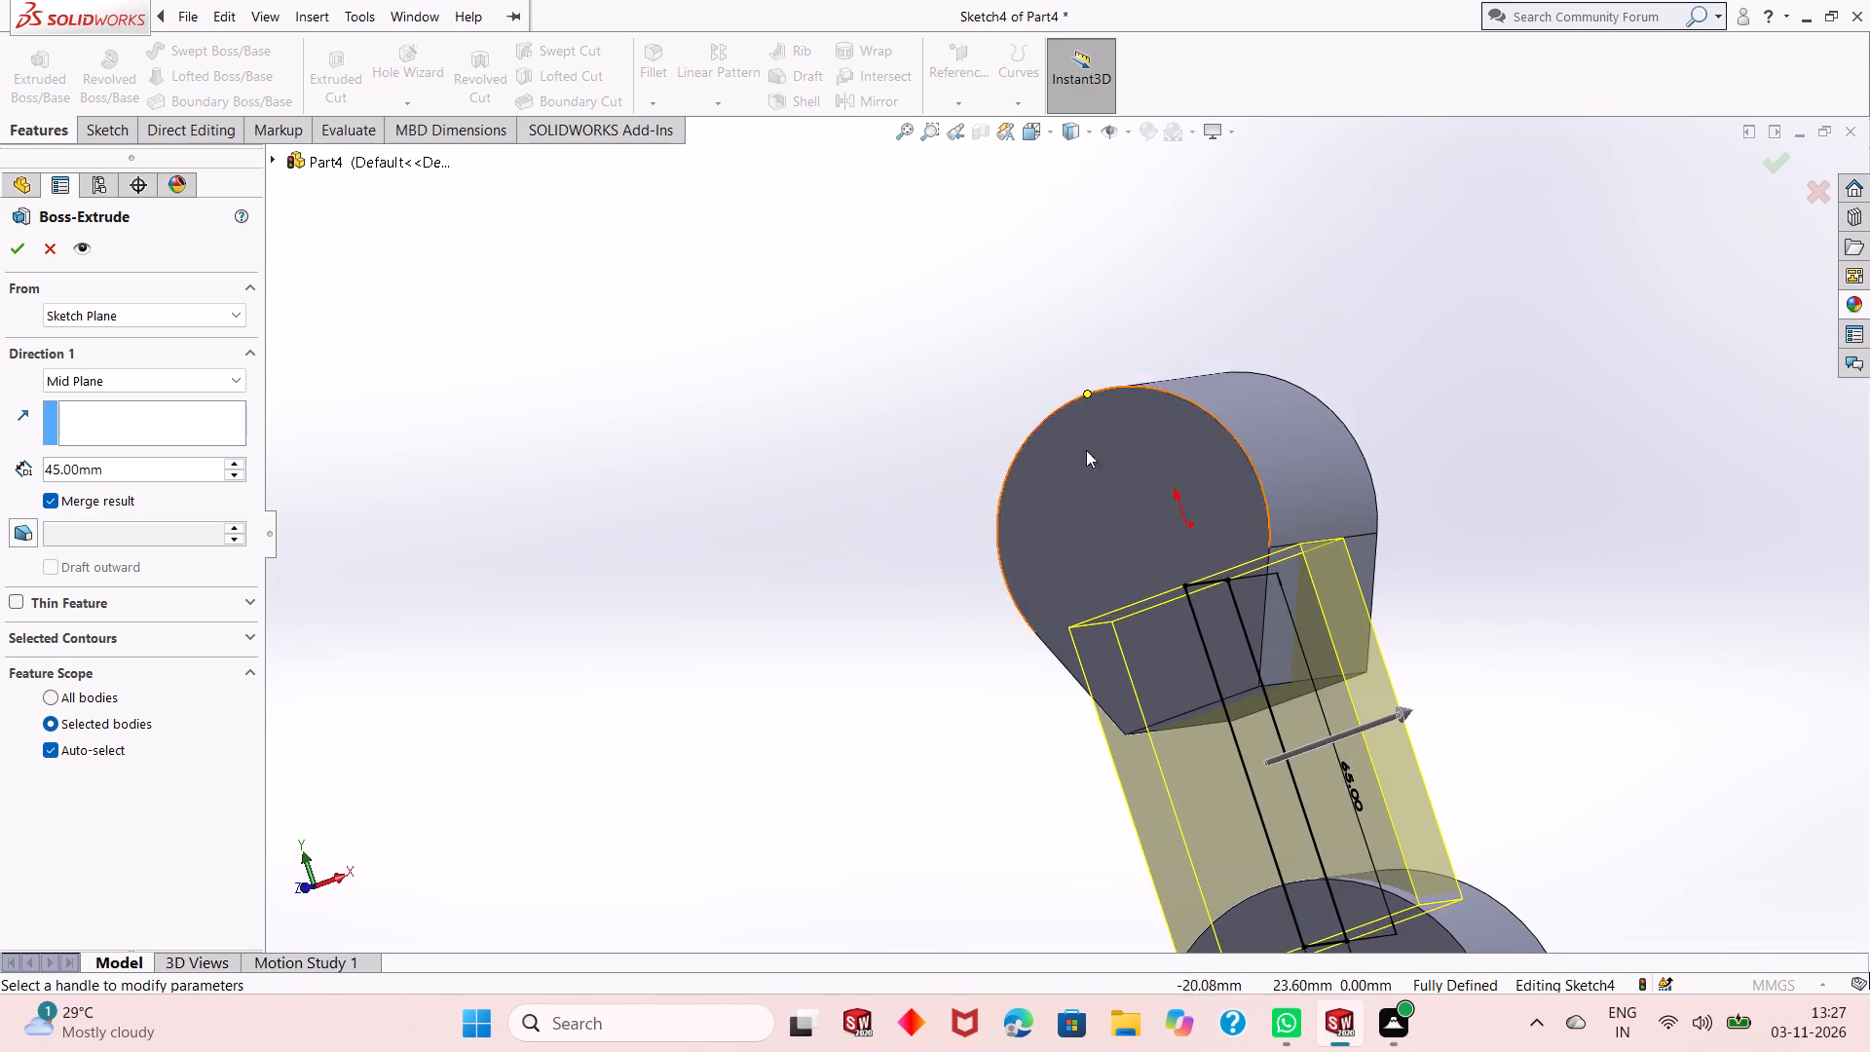
scroll(1136, 655, "up", 2)
middle_click_drag(1293, 745, 1308, 788)
scroll(1304, 852, "up", 3)
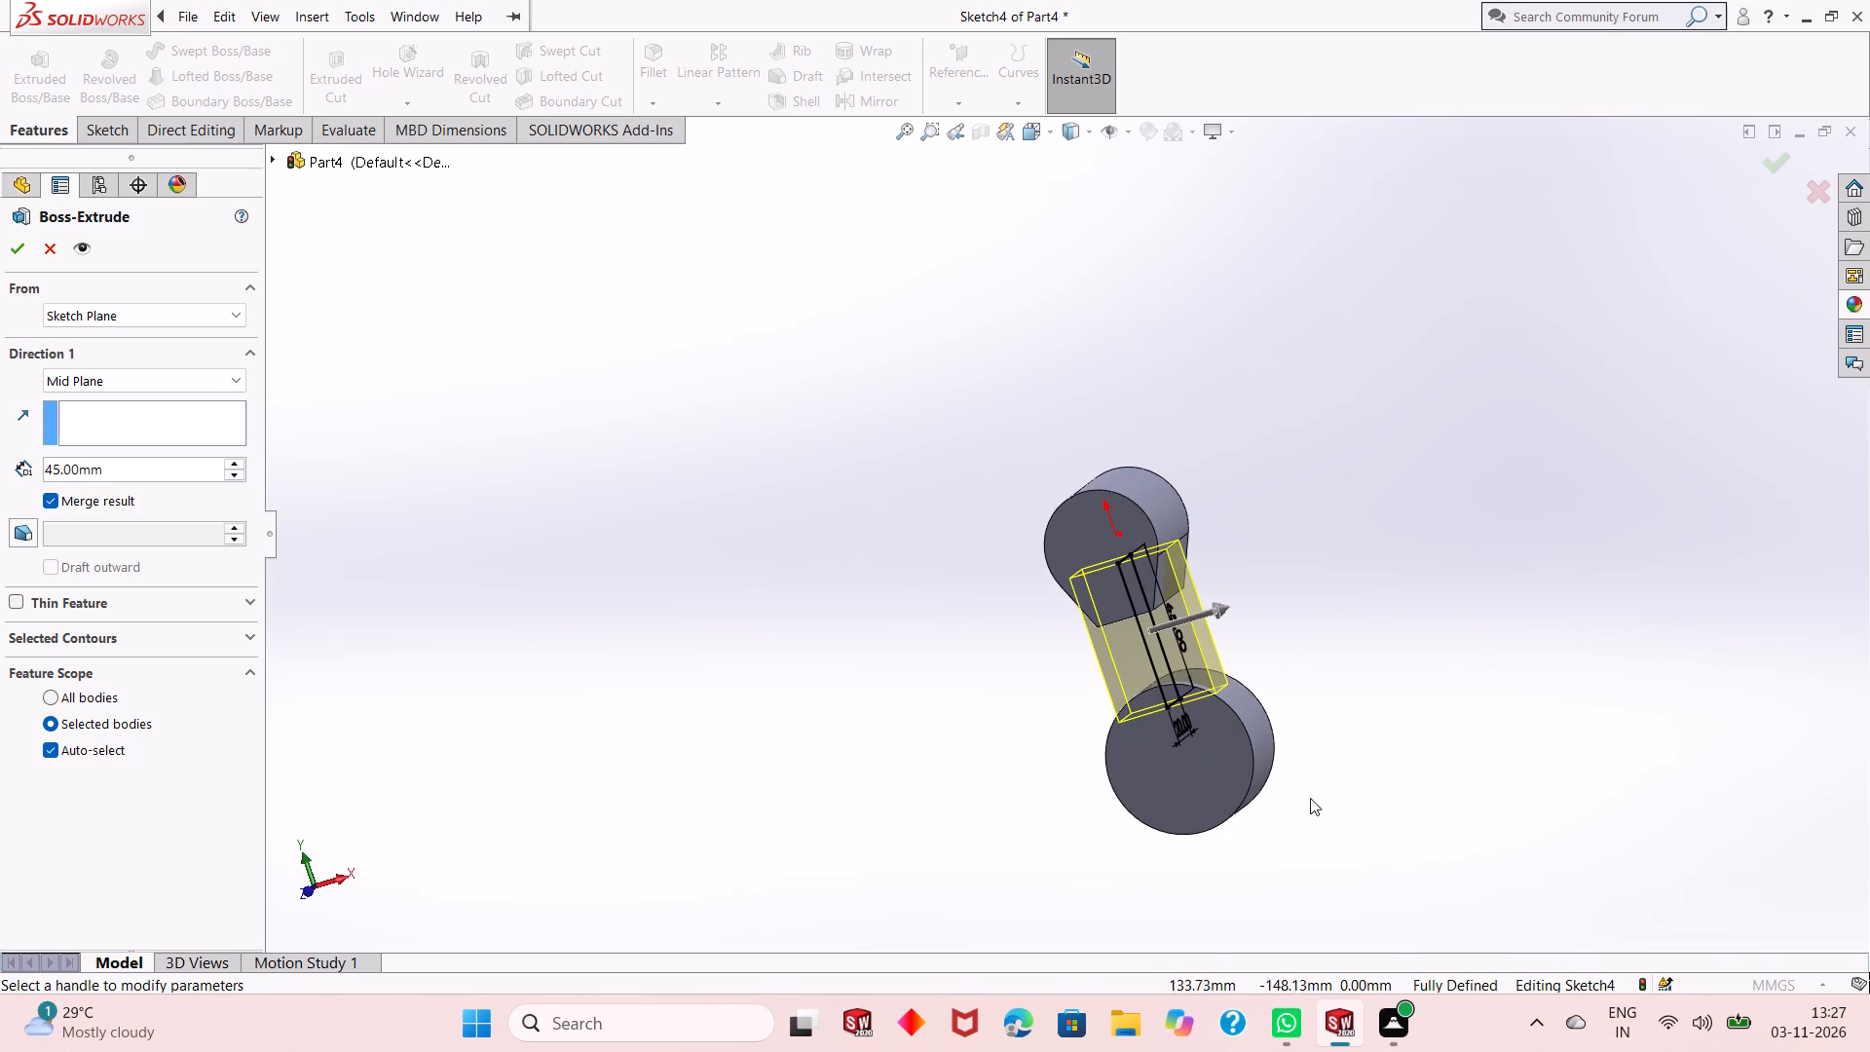
scroll(1252, 694, "down", 7)
middle_click_drag(1283, 638, 1244, 520)
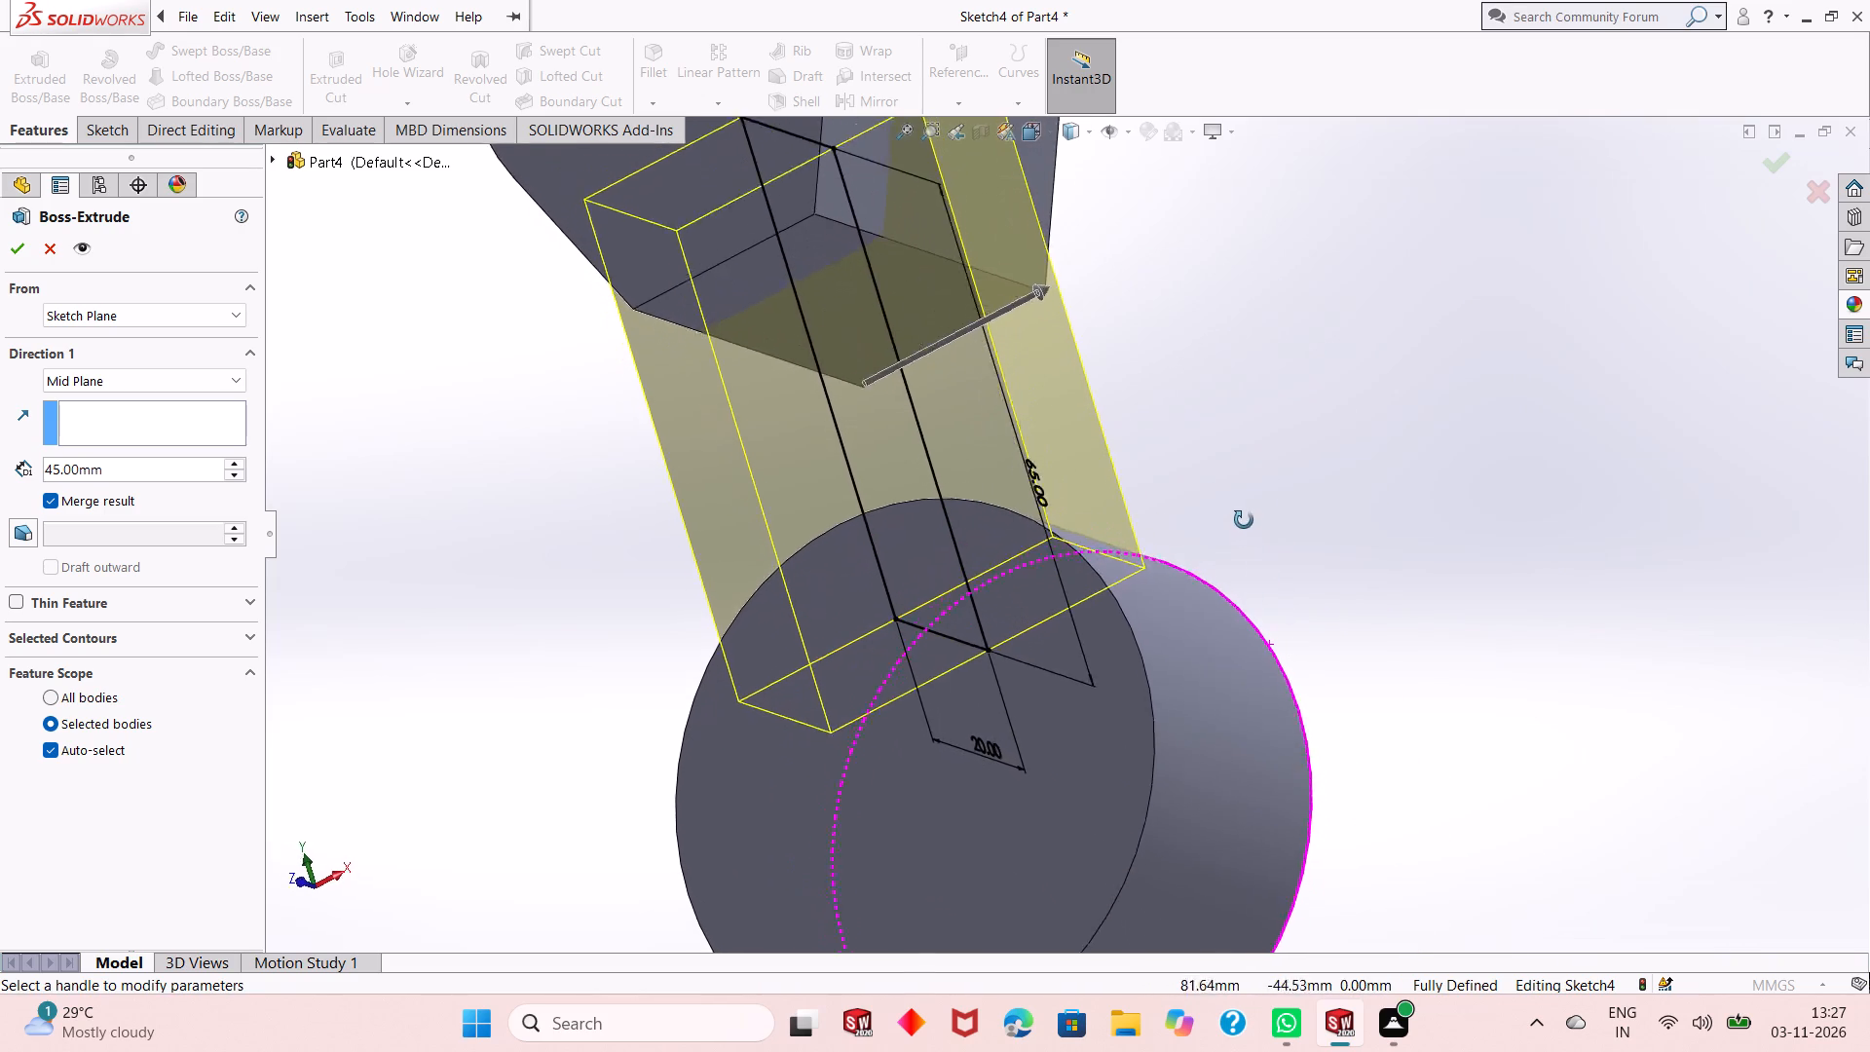
middle_click_drag(1244, 520, 1313, 752)
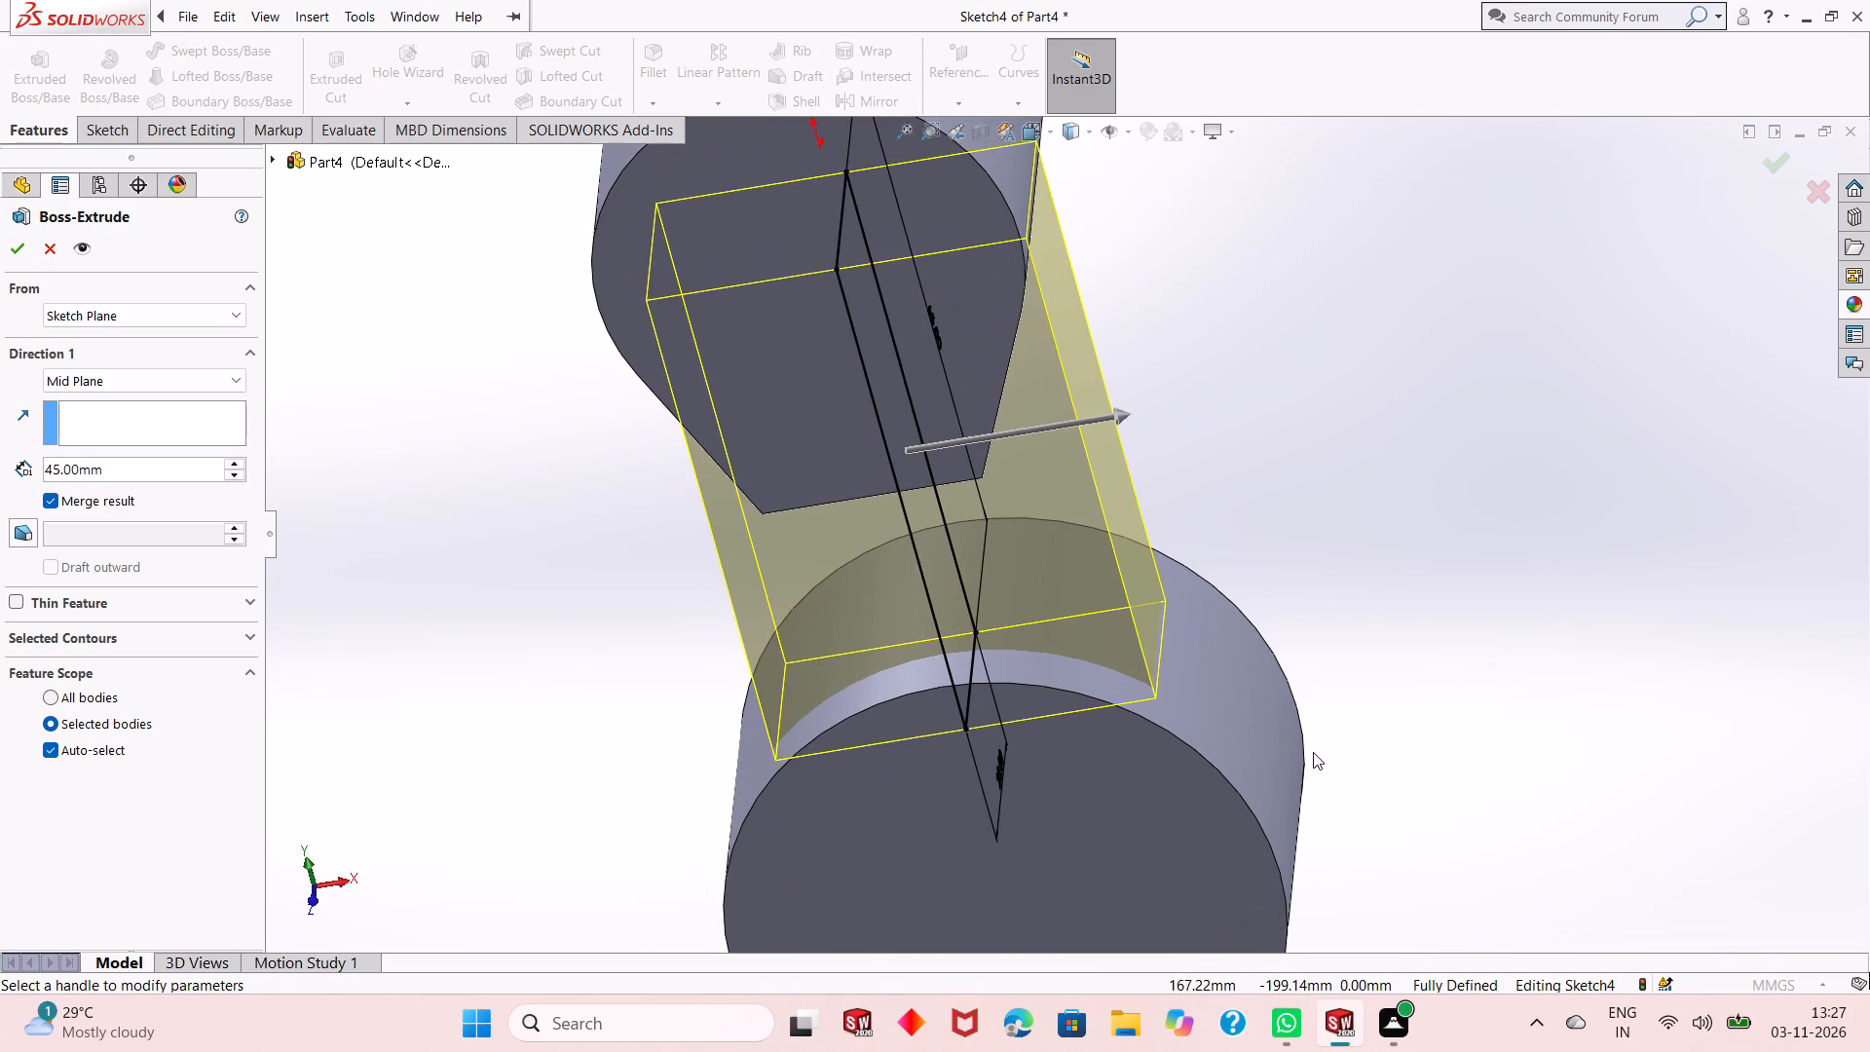
left_click(21, 246)
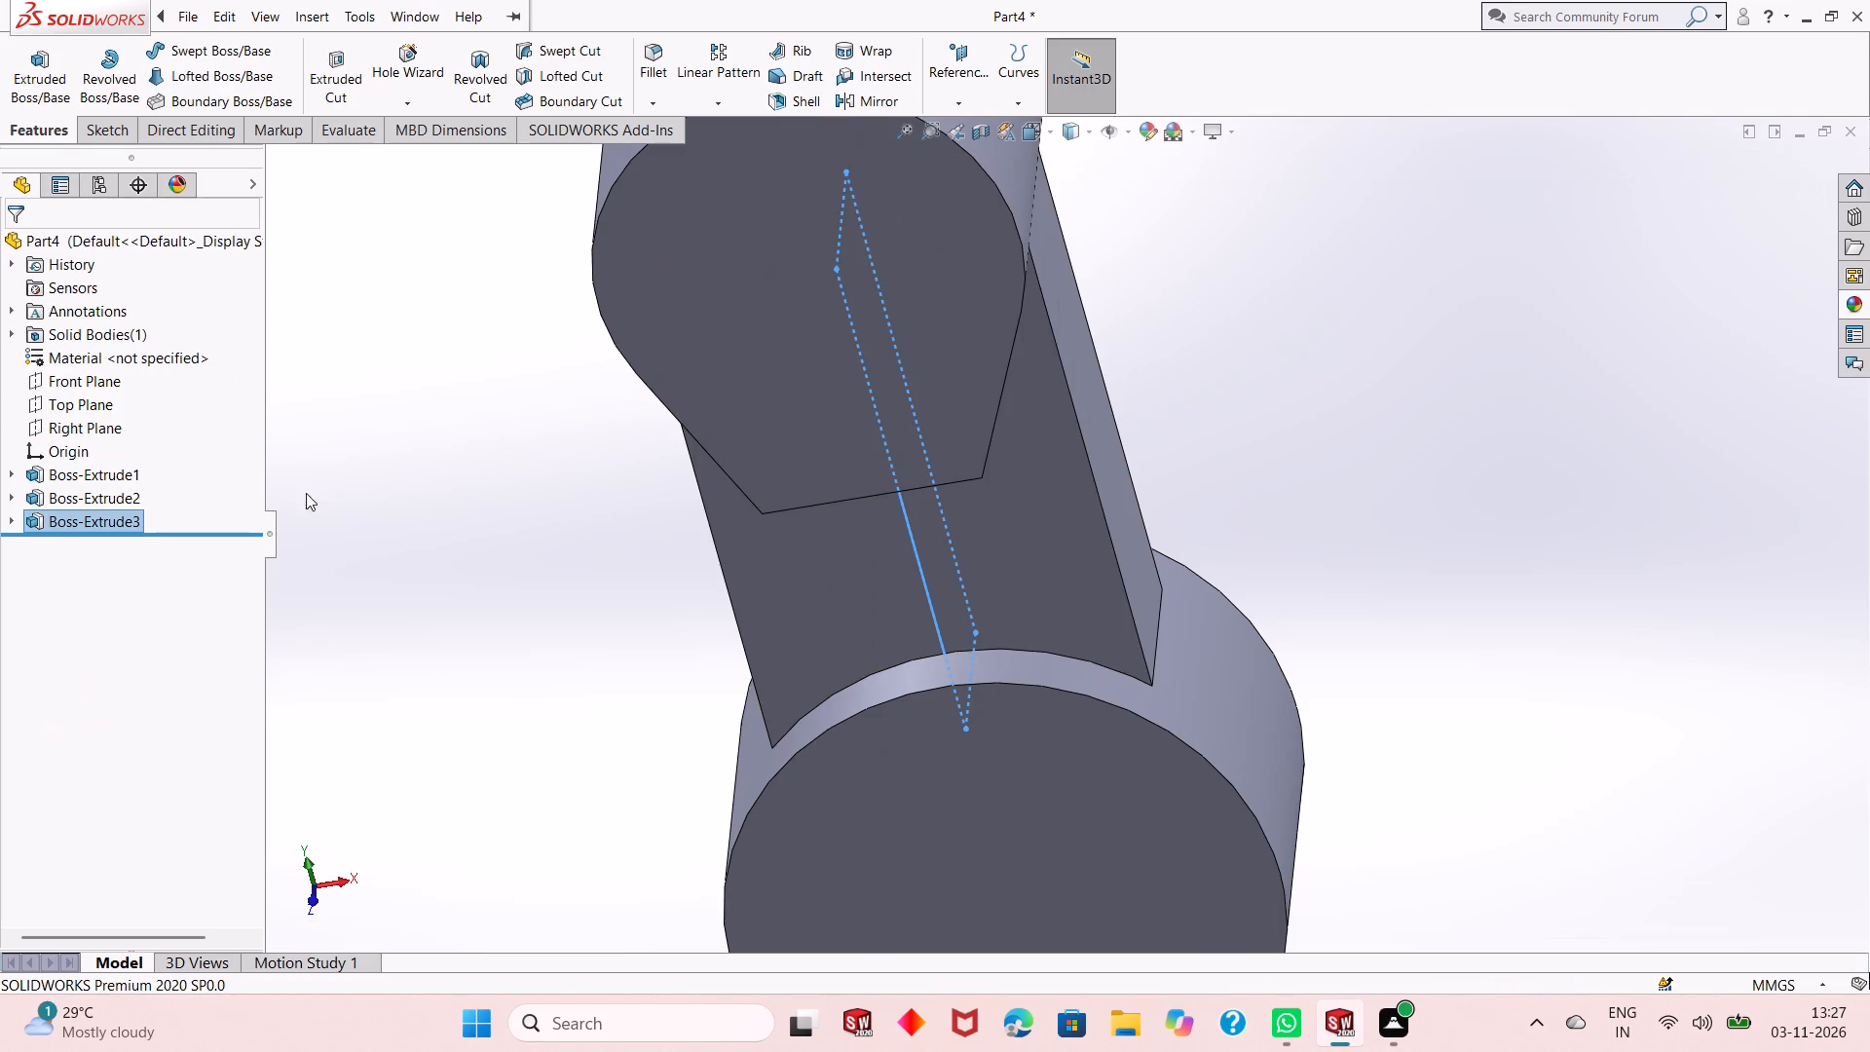
Edit the web's boss extrude and set its mid-plane depth to 45.5 mm.
left_click(1276, 494)
scroll(1031, 606, "up", 1)
middle_click_drag(1024, 598, 985, 525)
scroll(985, 522, "up", 1)
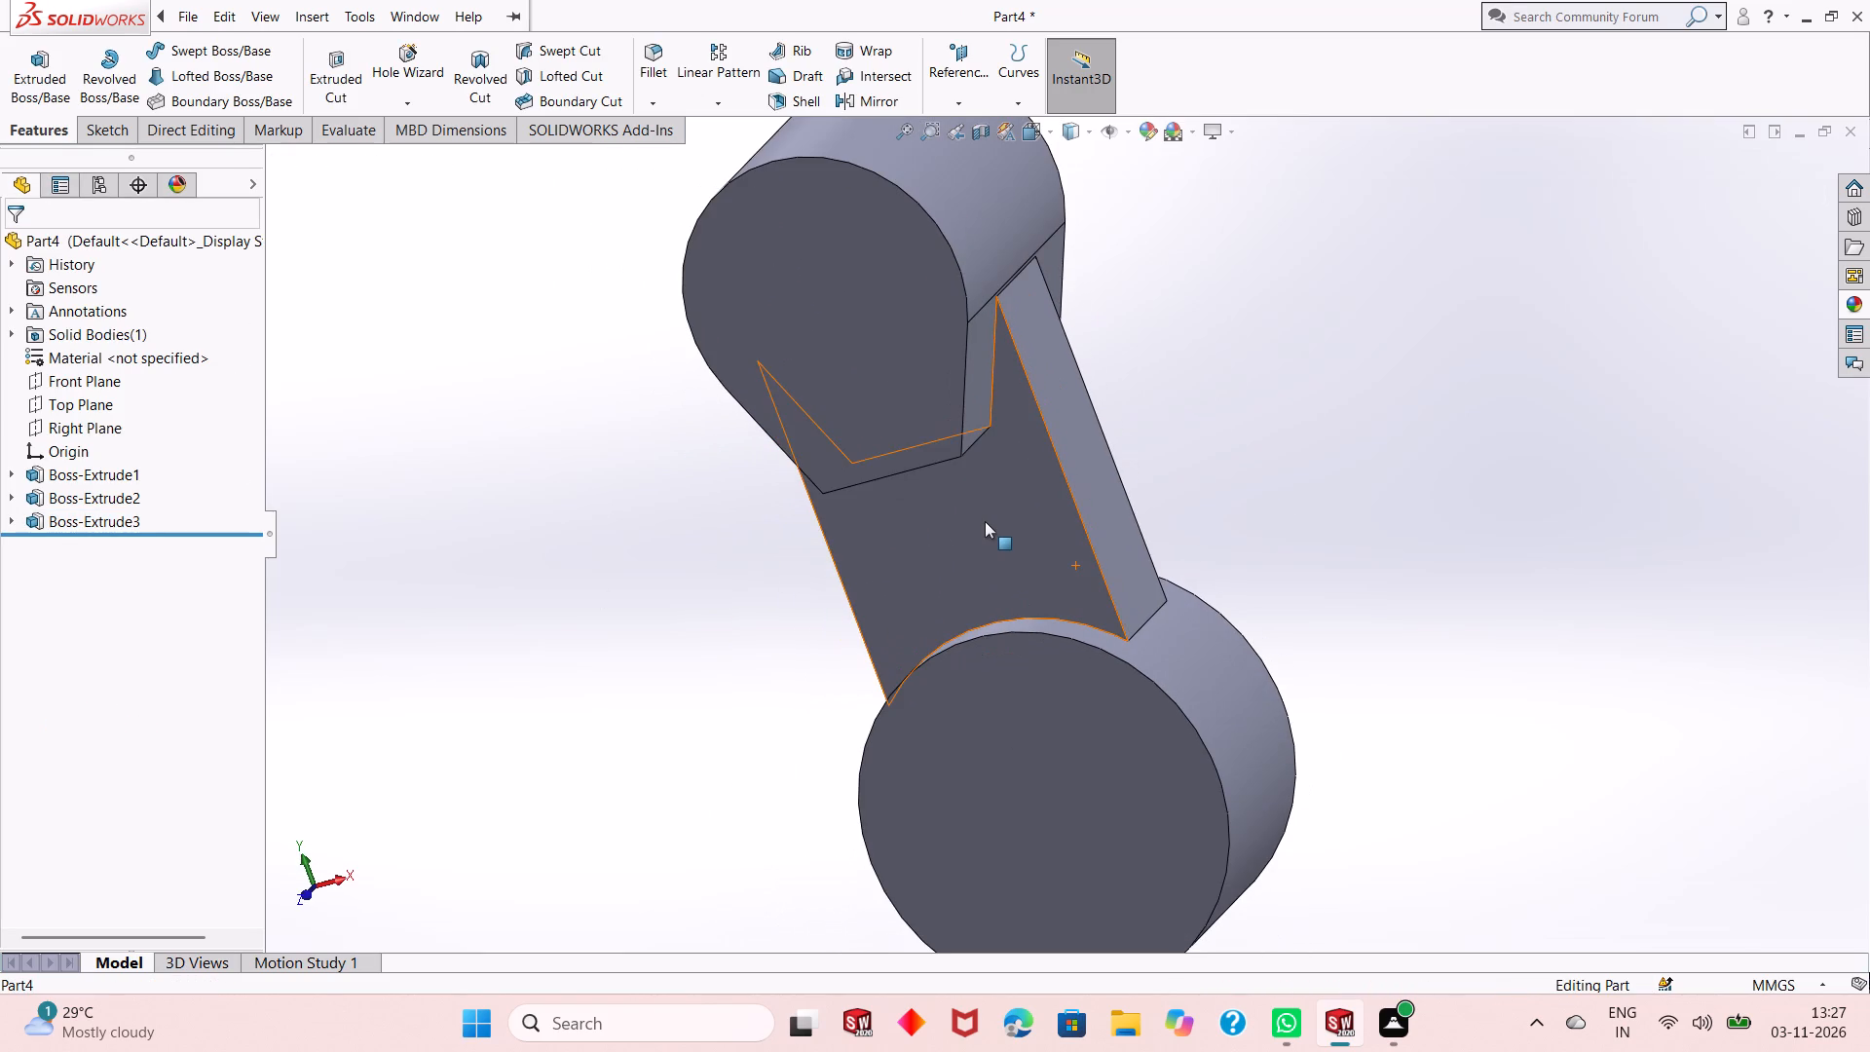
left_click(76, 524)
left_click(87, 469)
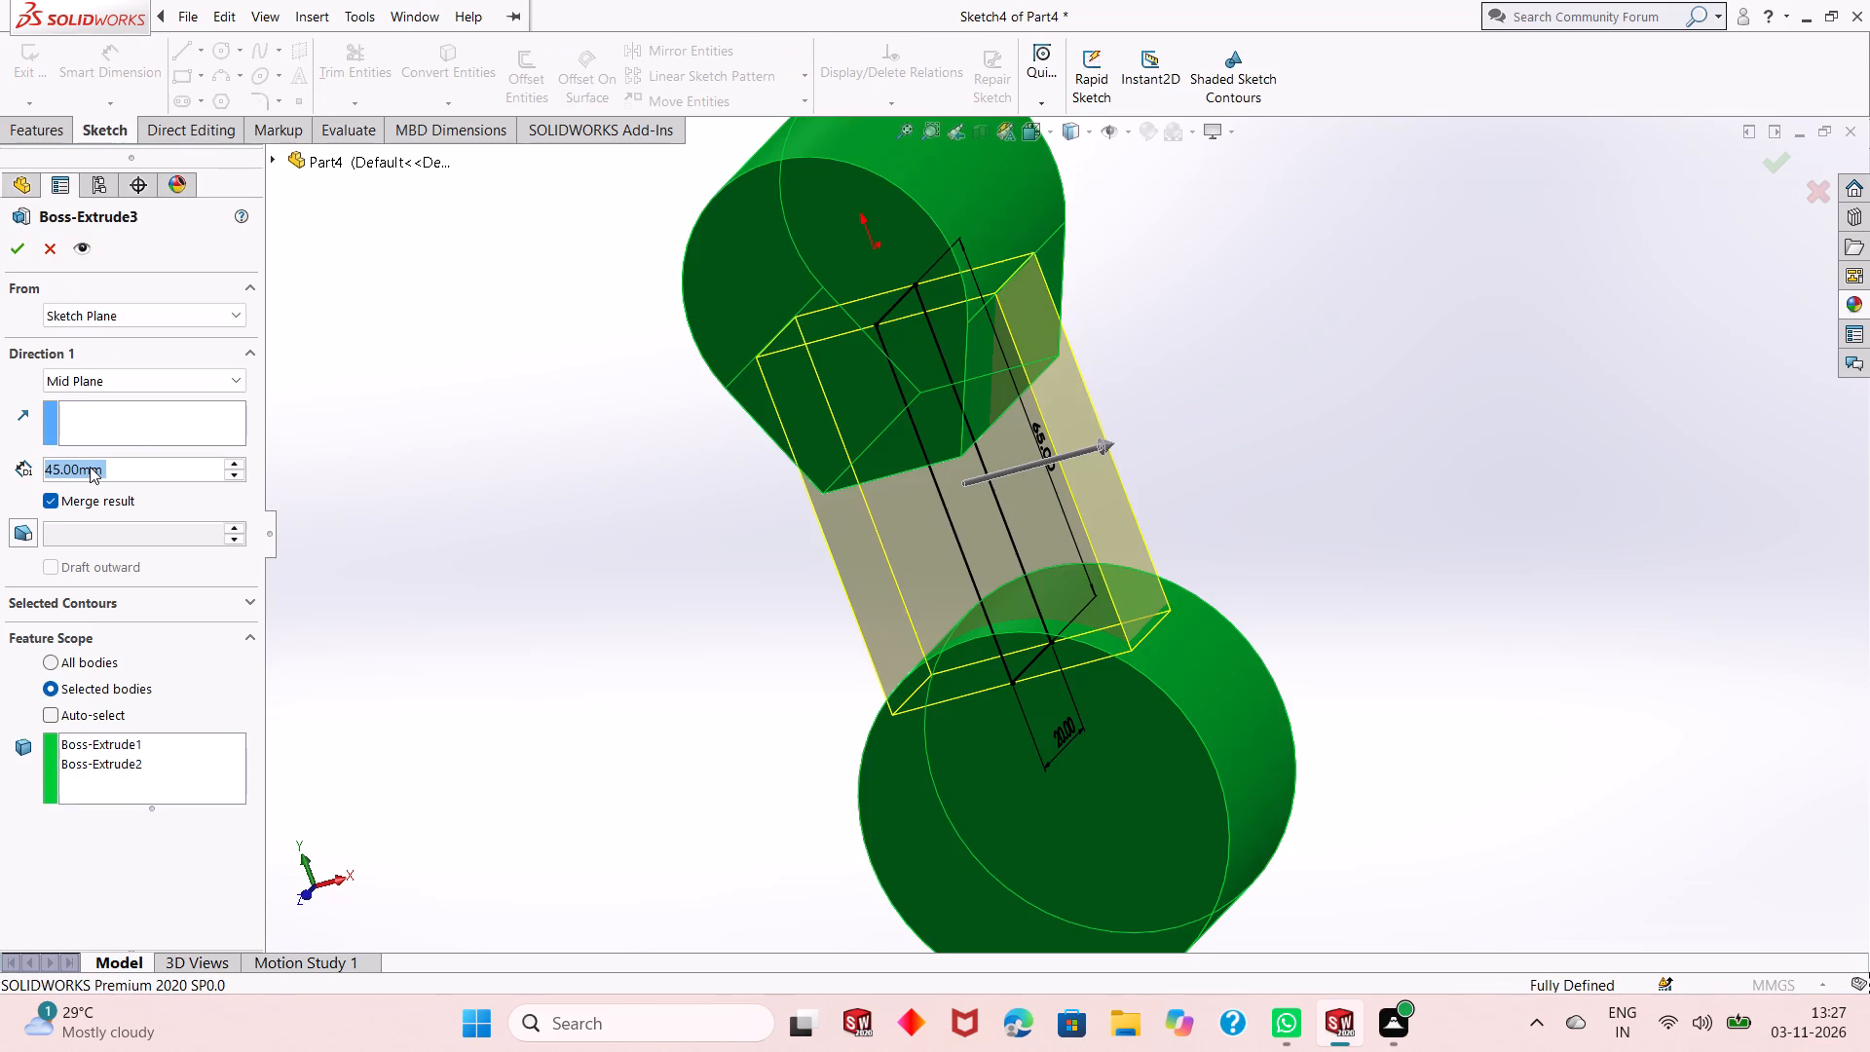
type("45.5")
key("Return")
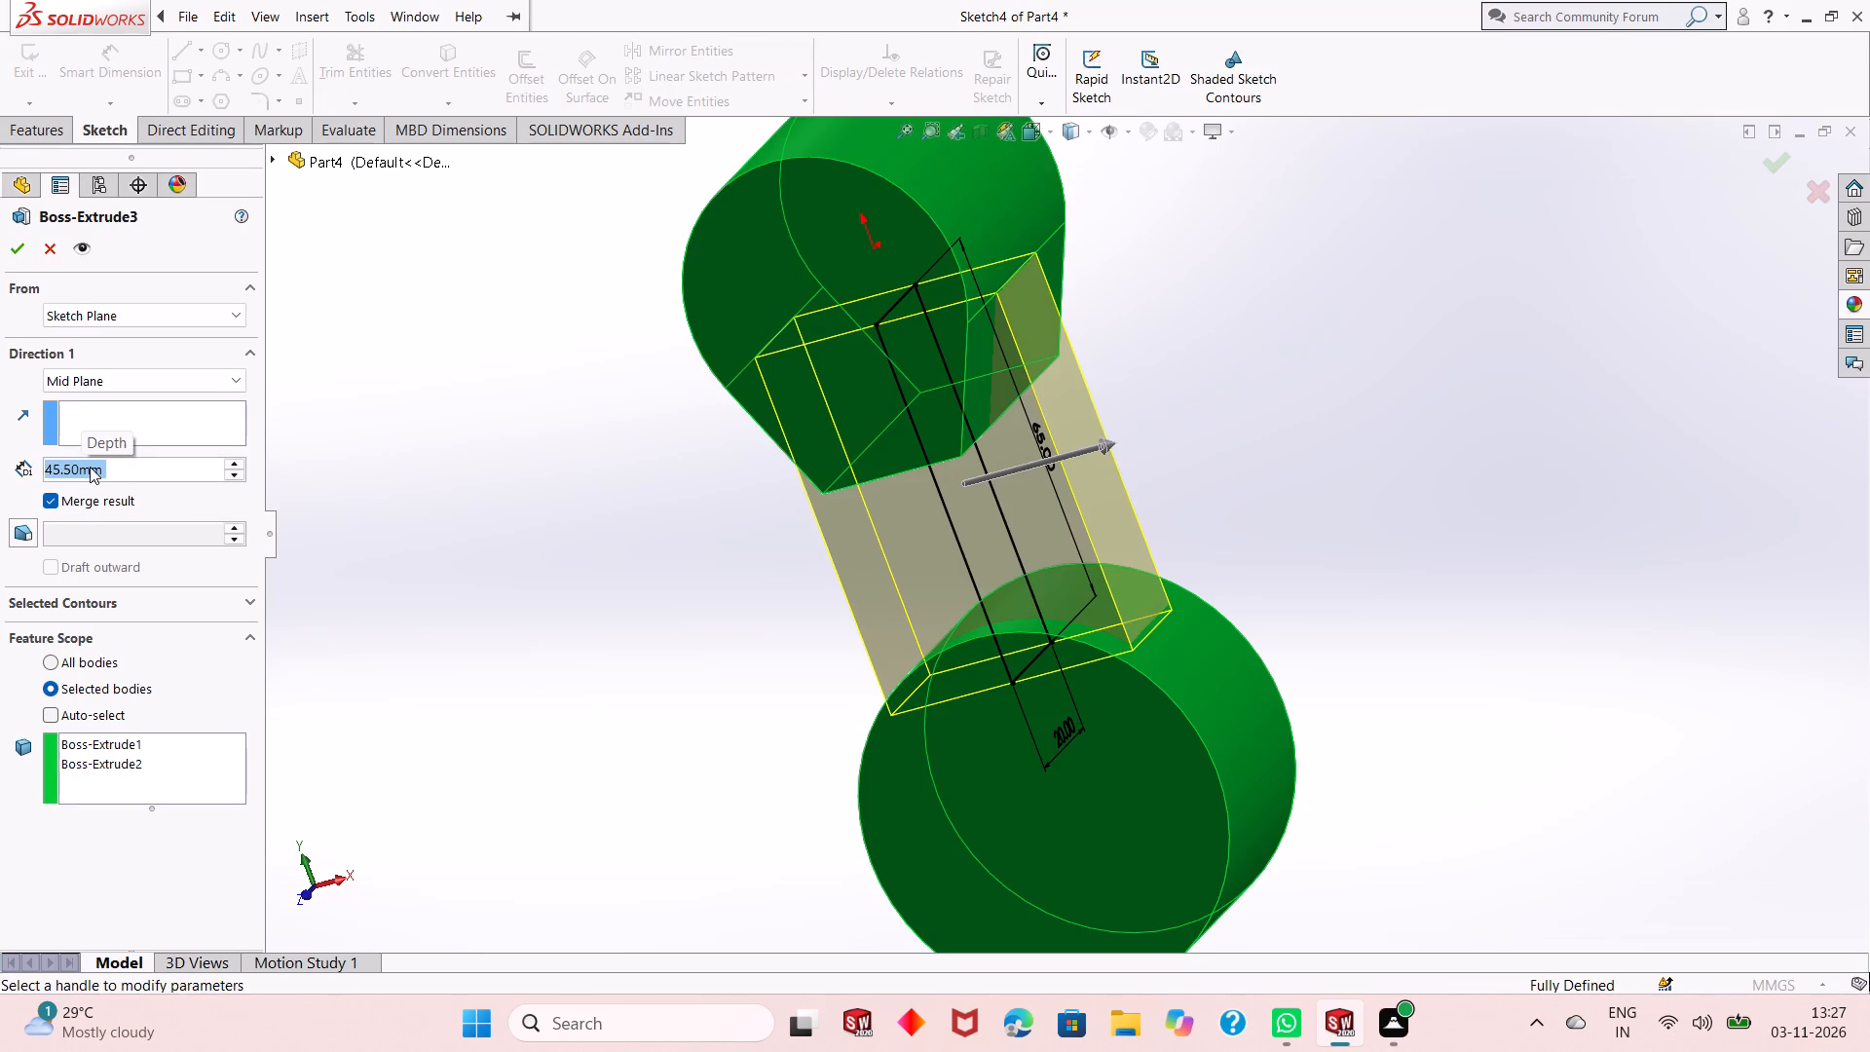
left_click(16, 256)
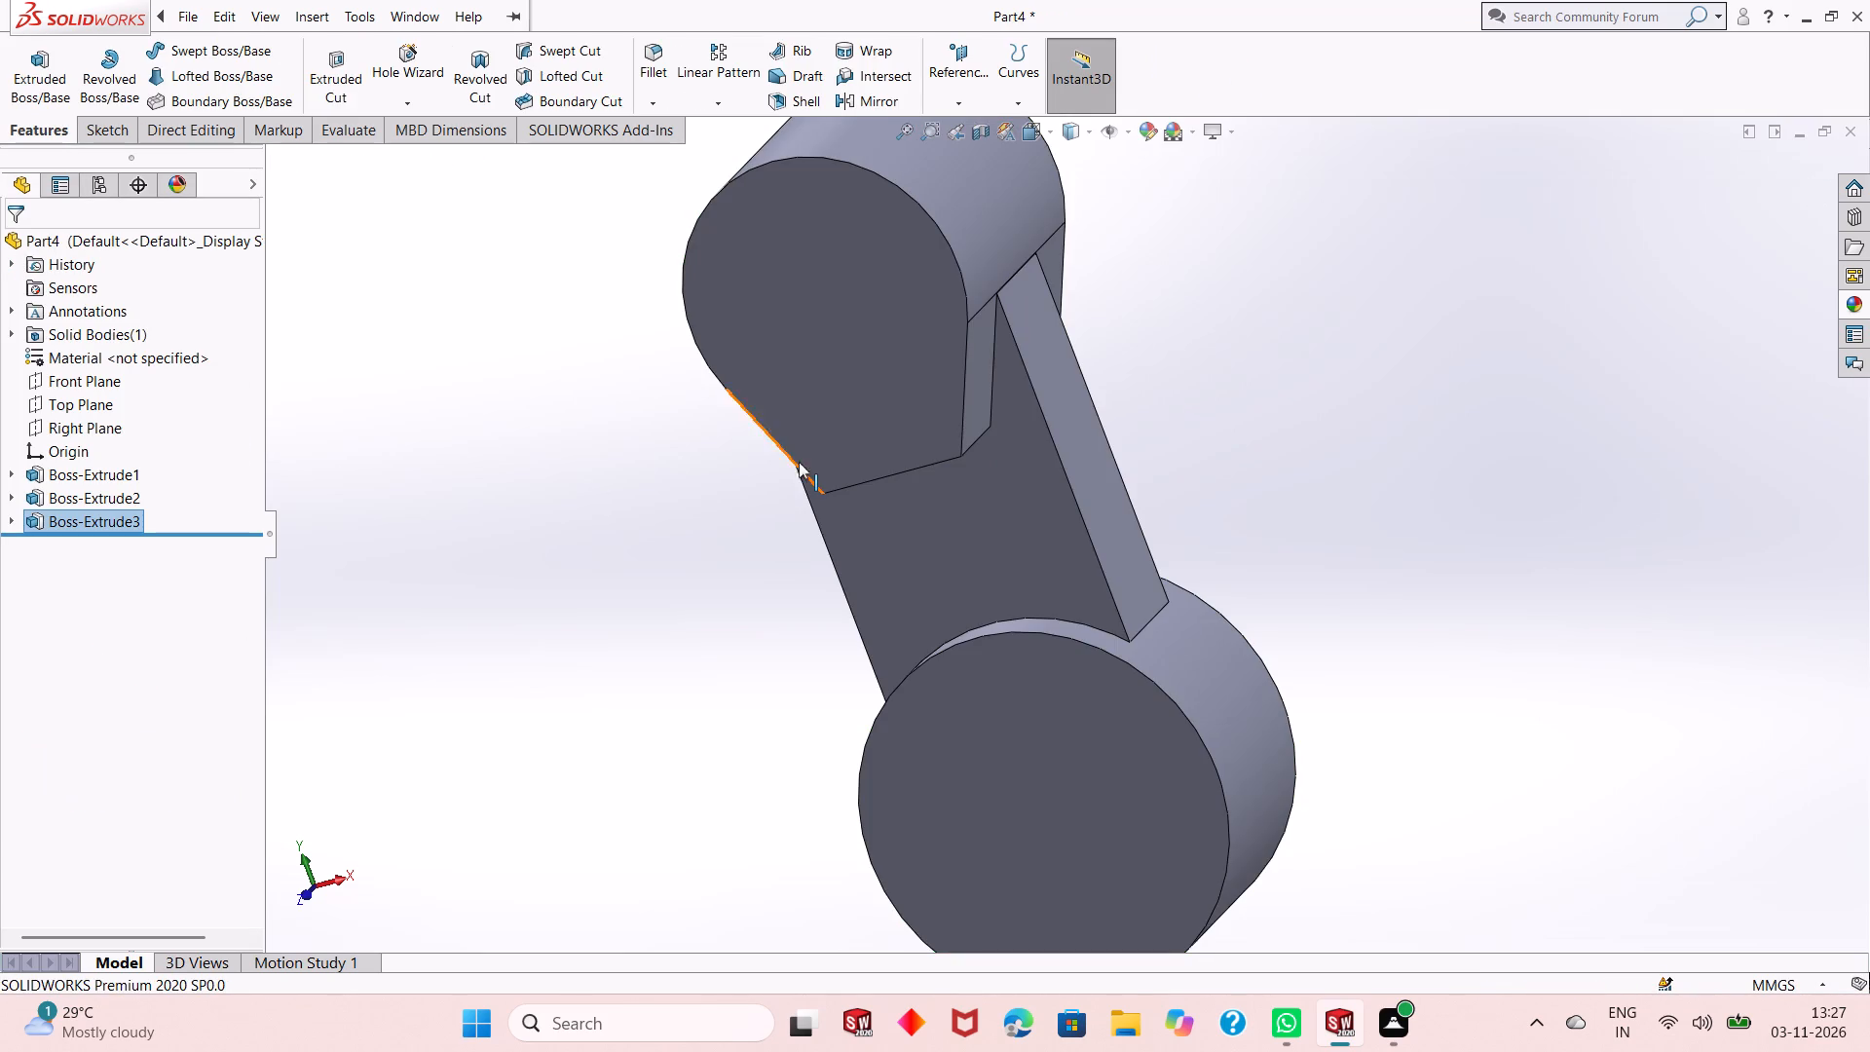
Examine how the web joins the tapered body and the cylinder from several sides.
middle_click_drag(1124, 434, 1254, 435)
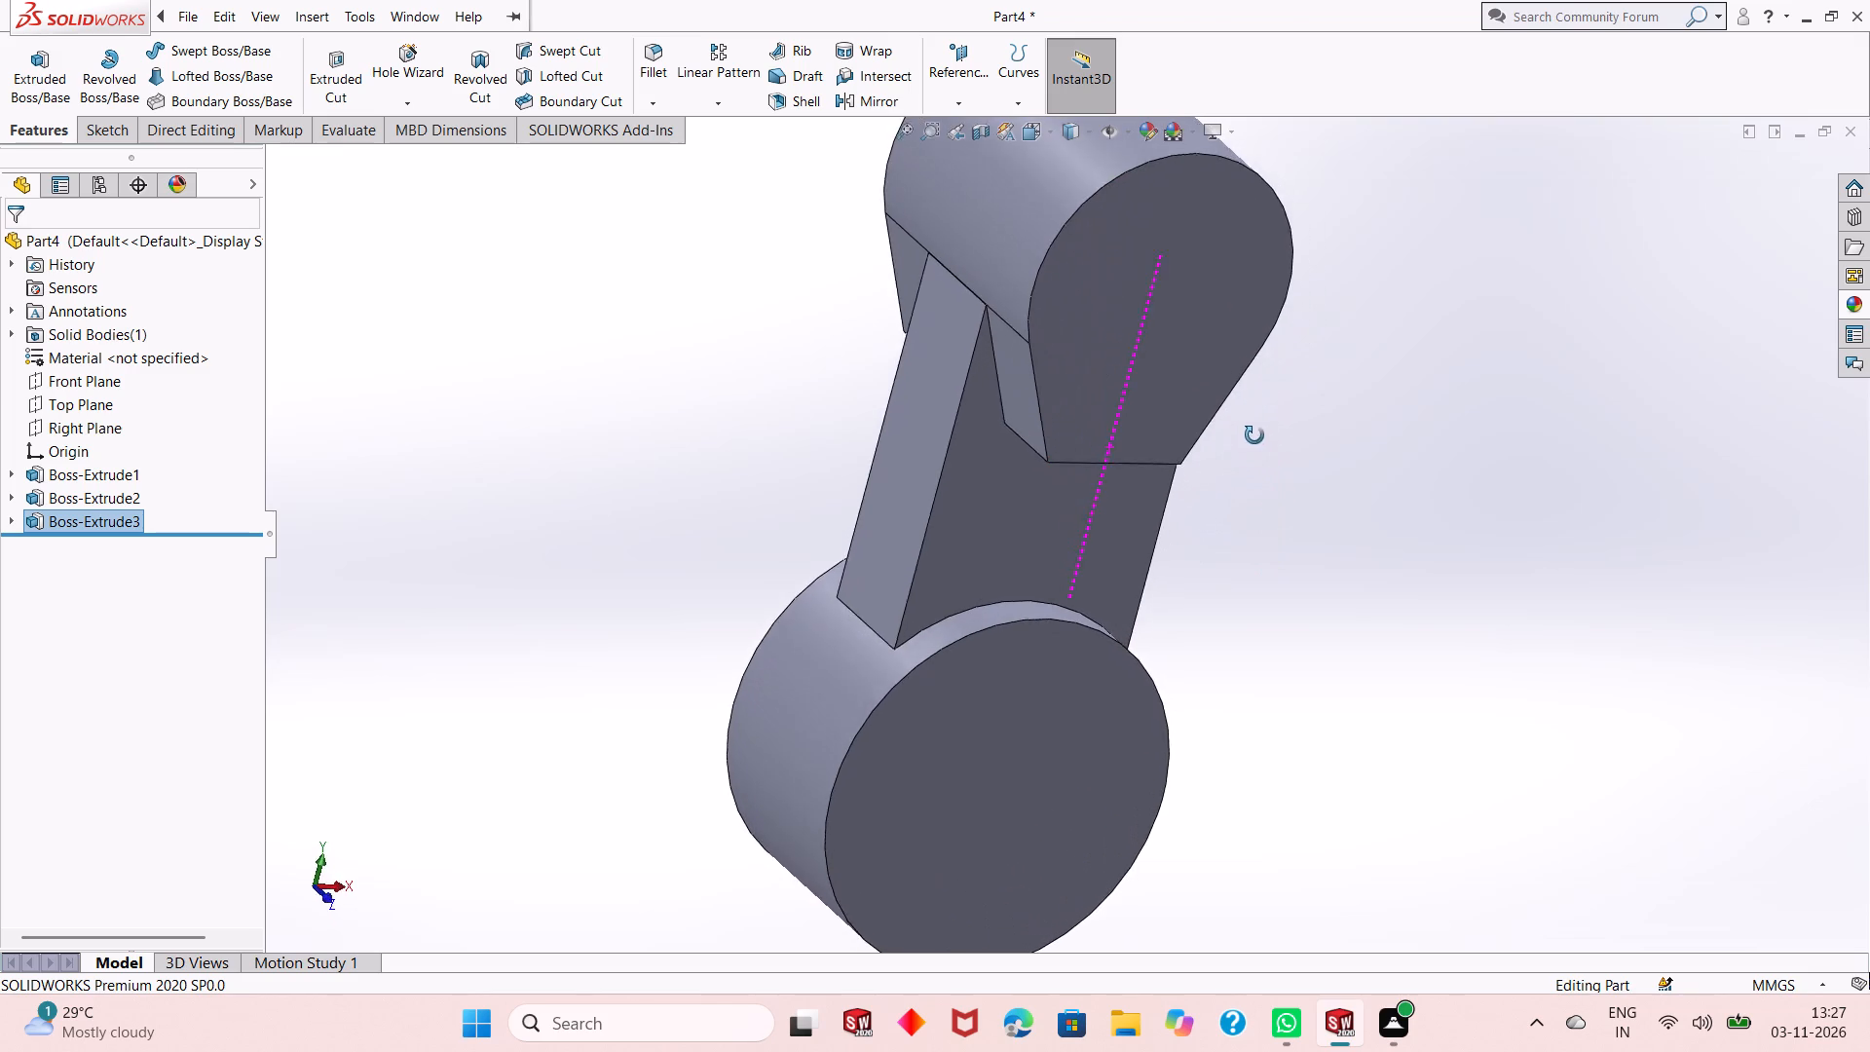
middle_click_drag(1254, 435, 1156, 388)
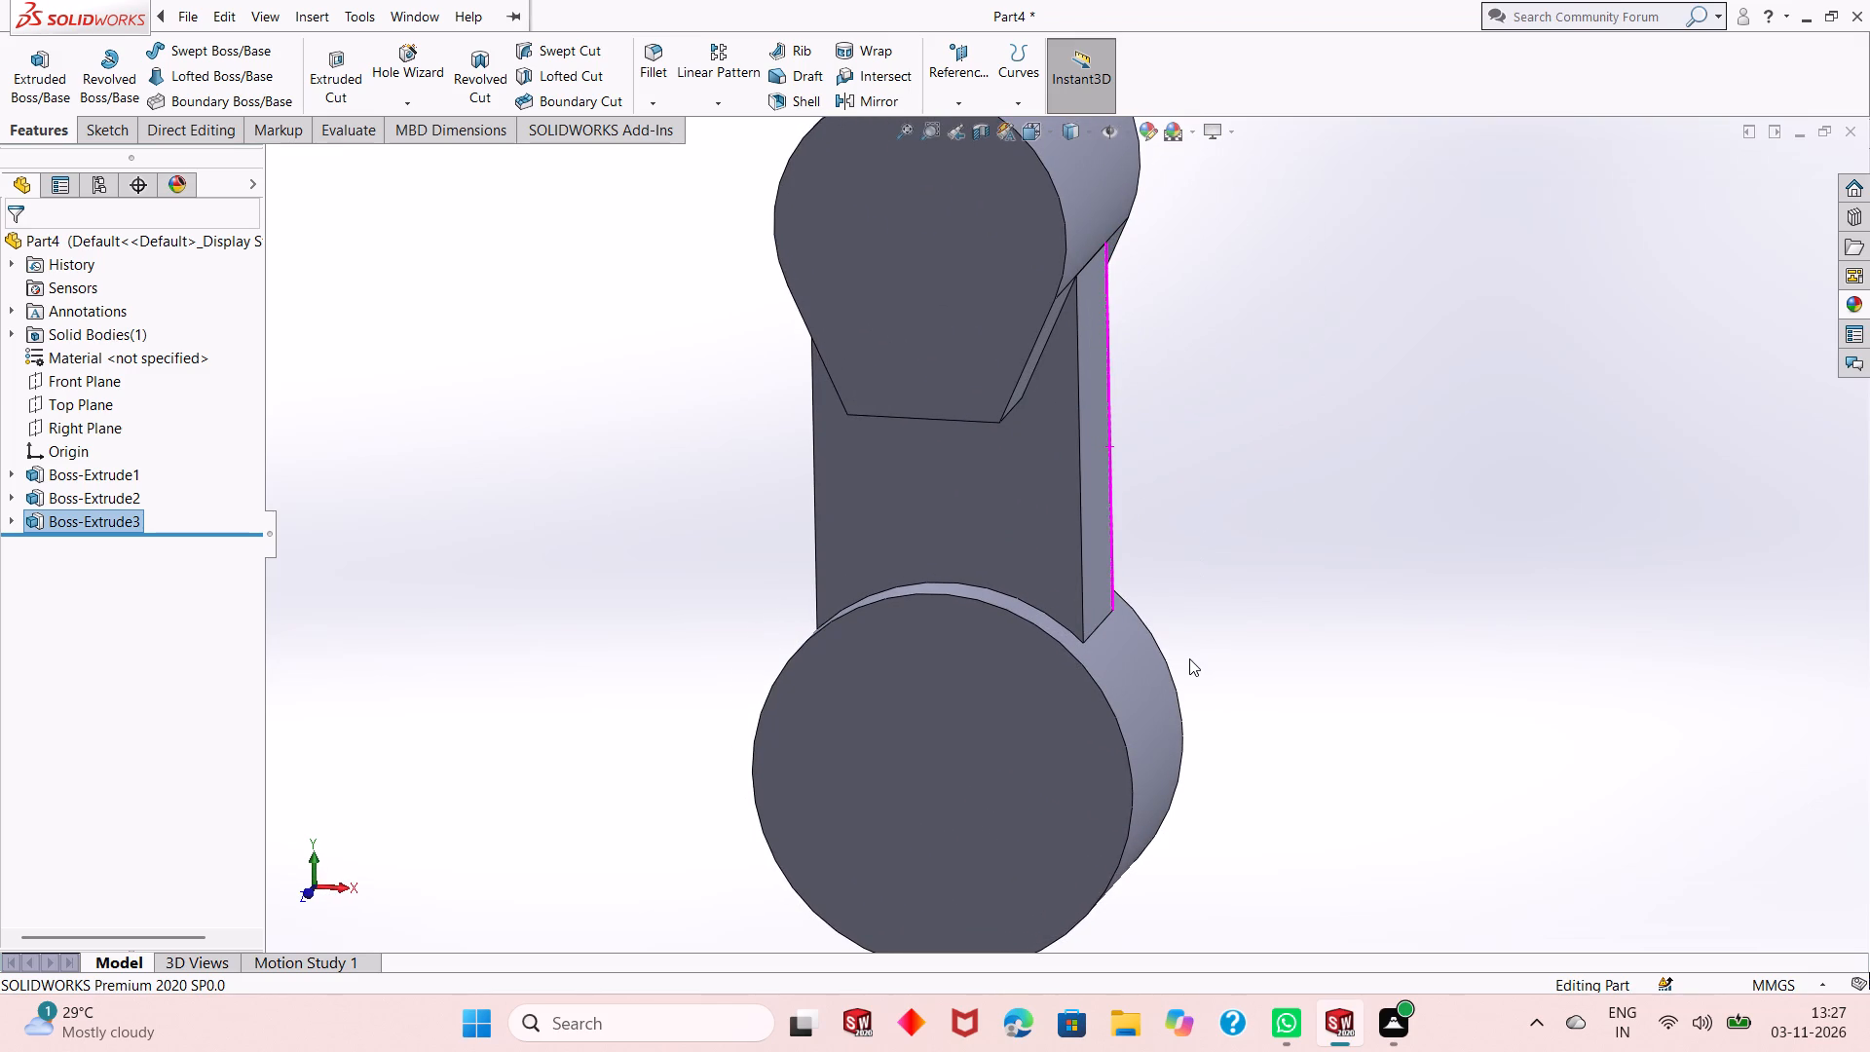
scroll(1169, 608, "up", 3)
scroll(942, 355, "down", 2)
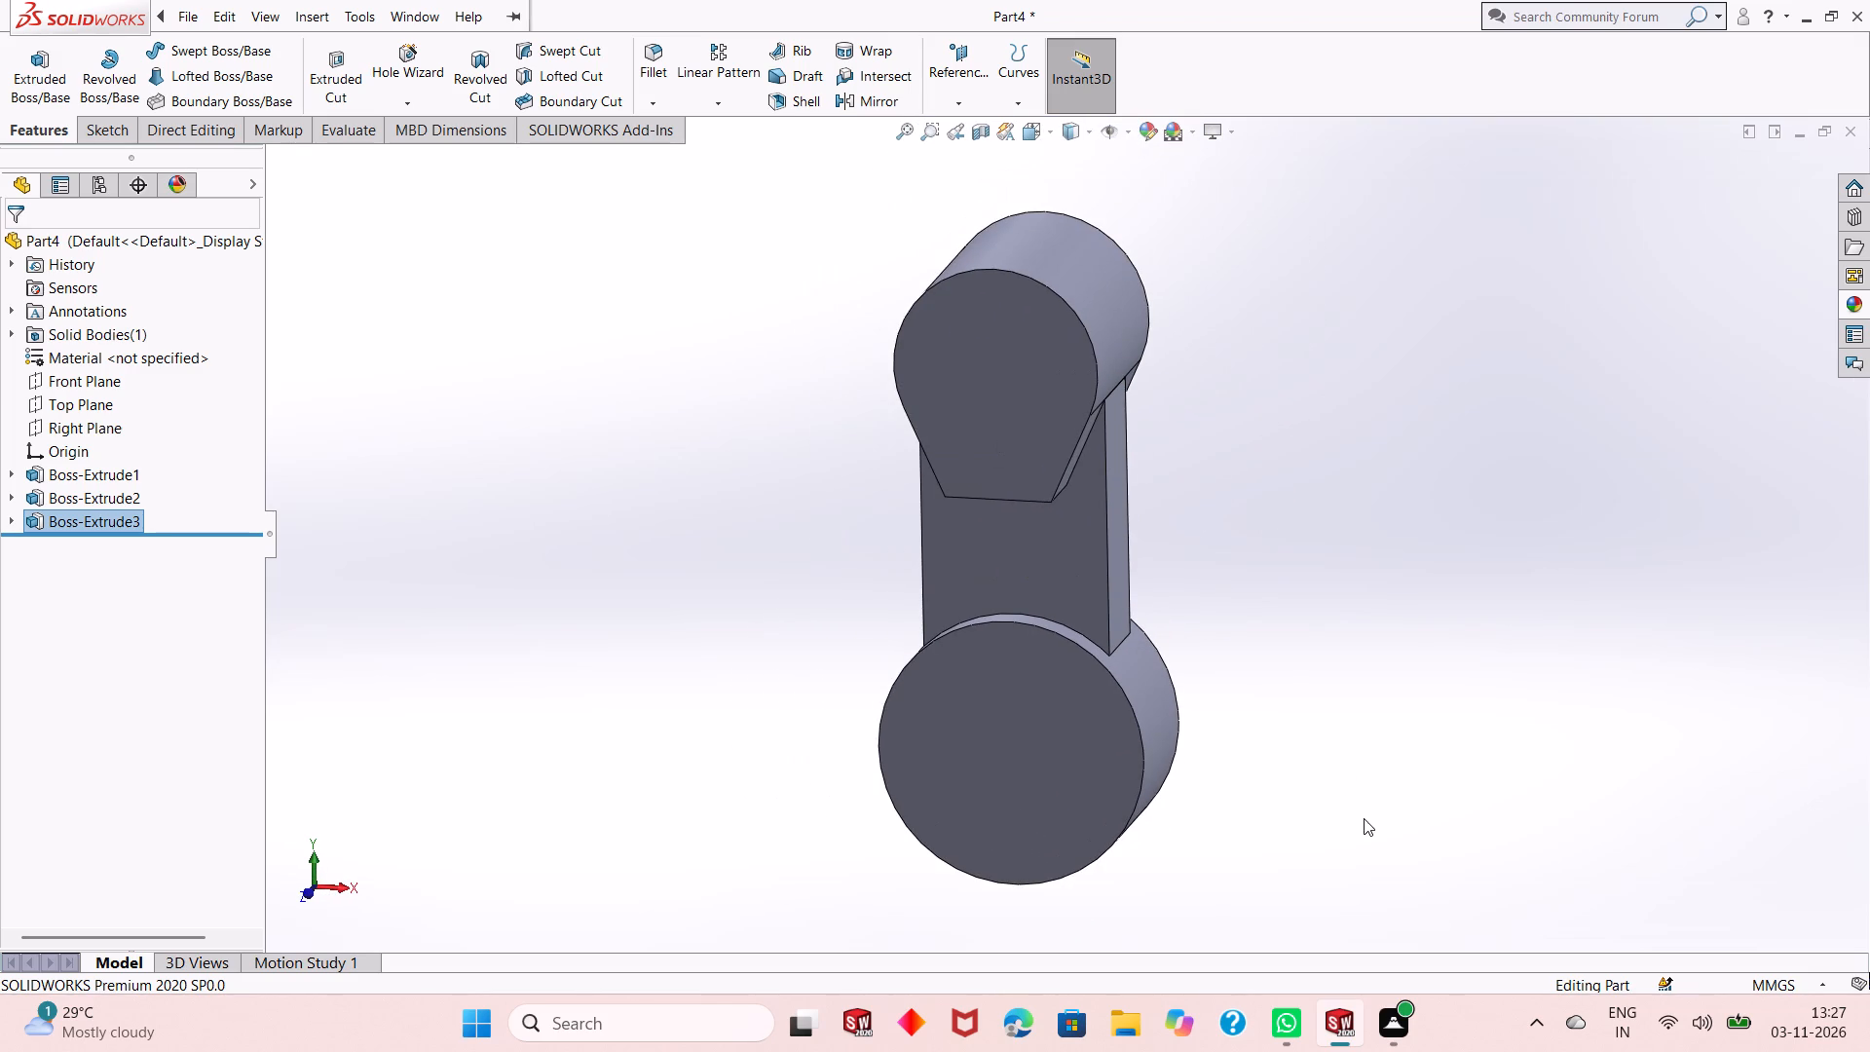
middle_click_drag(1364, 819, 1324, 738)
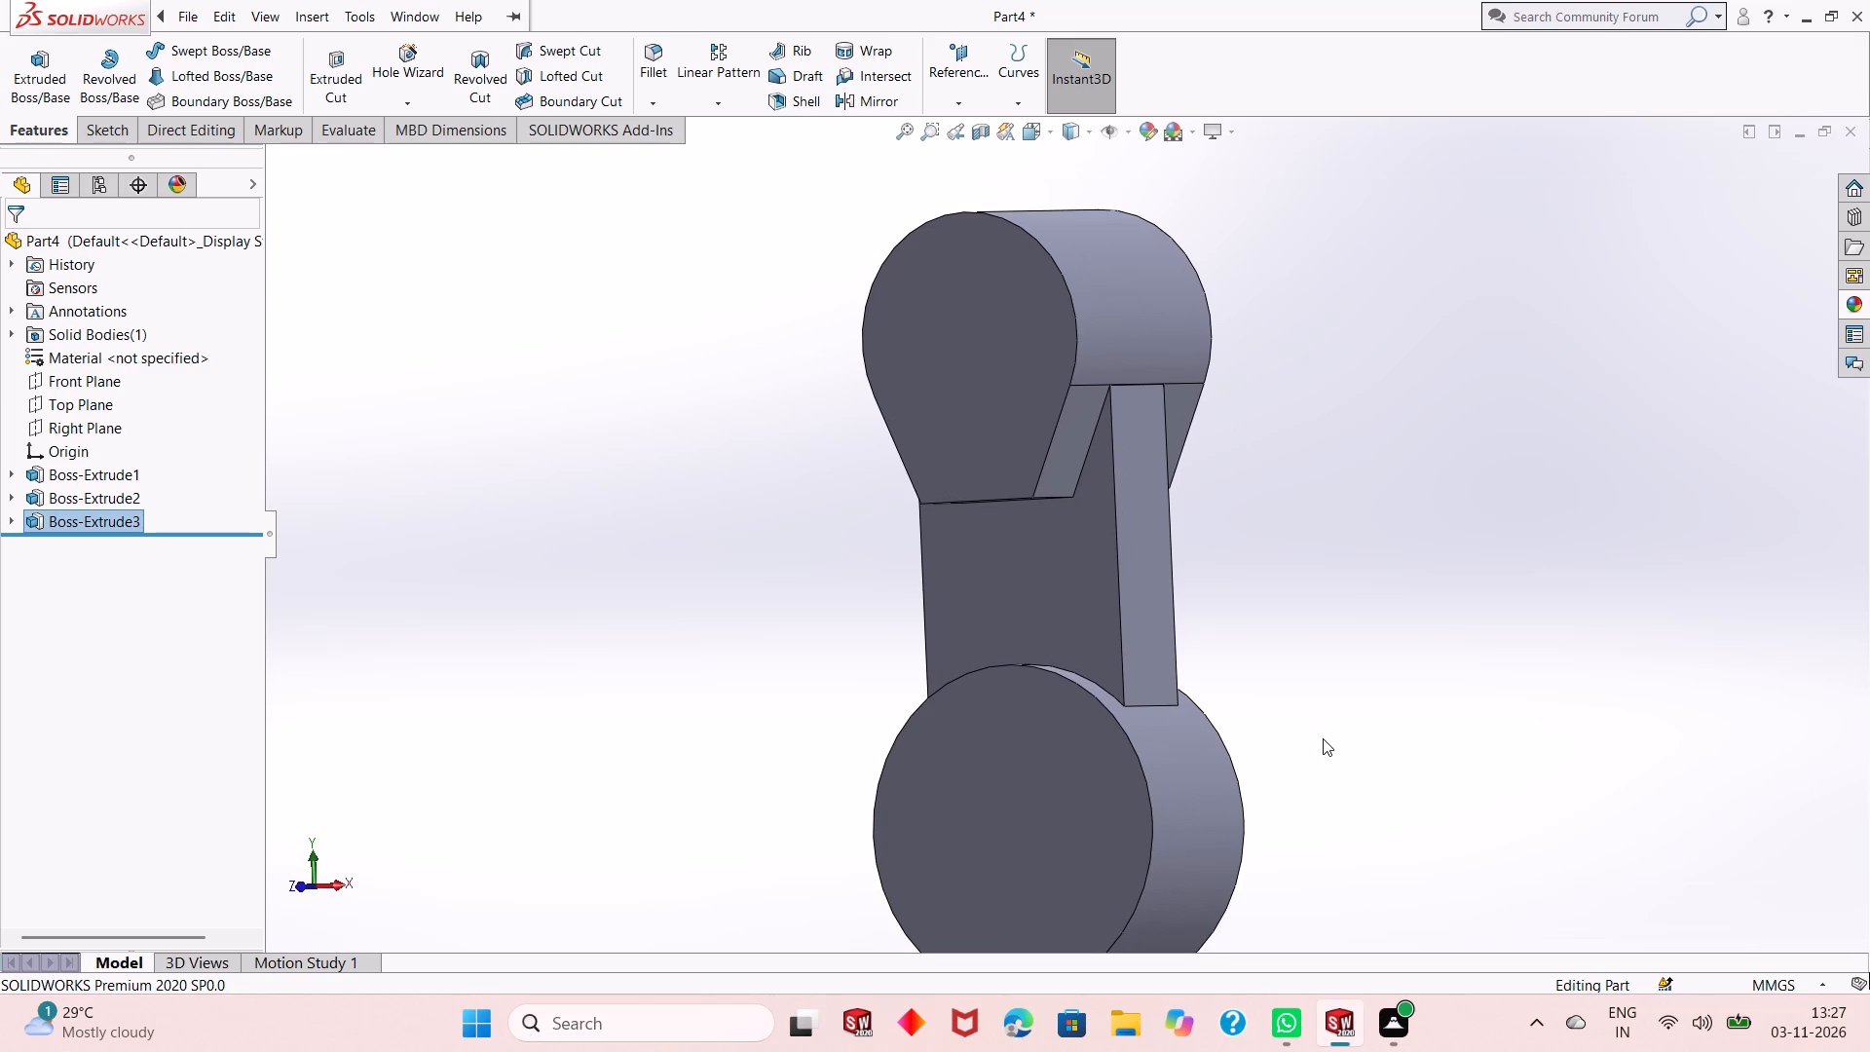
middle_click_drag(1317, 747, 1267, 774)
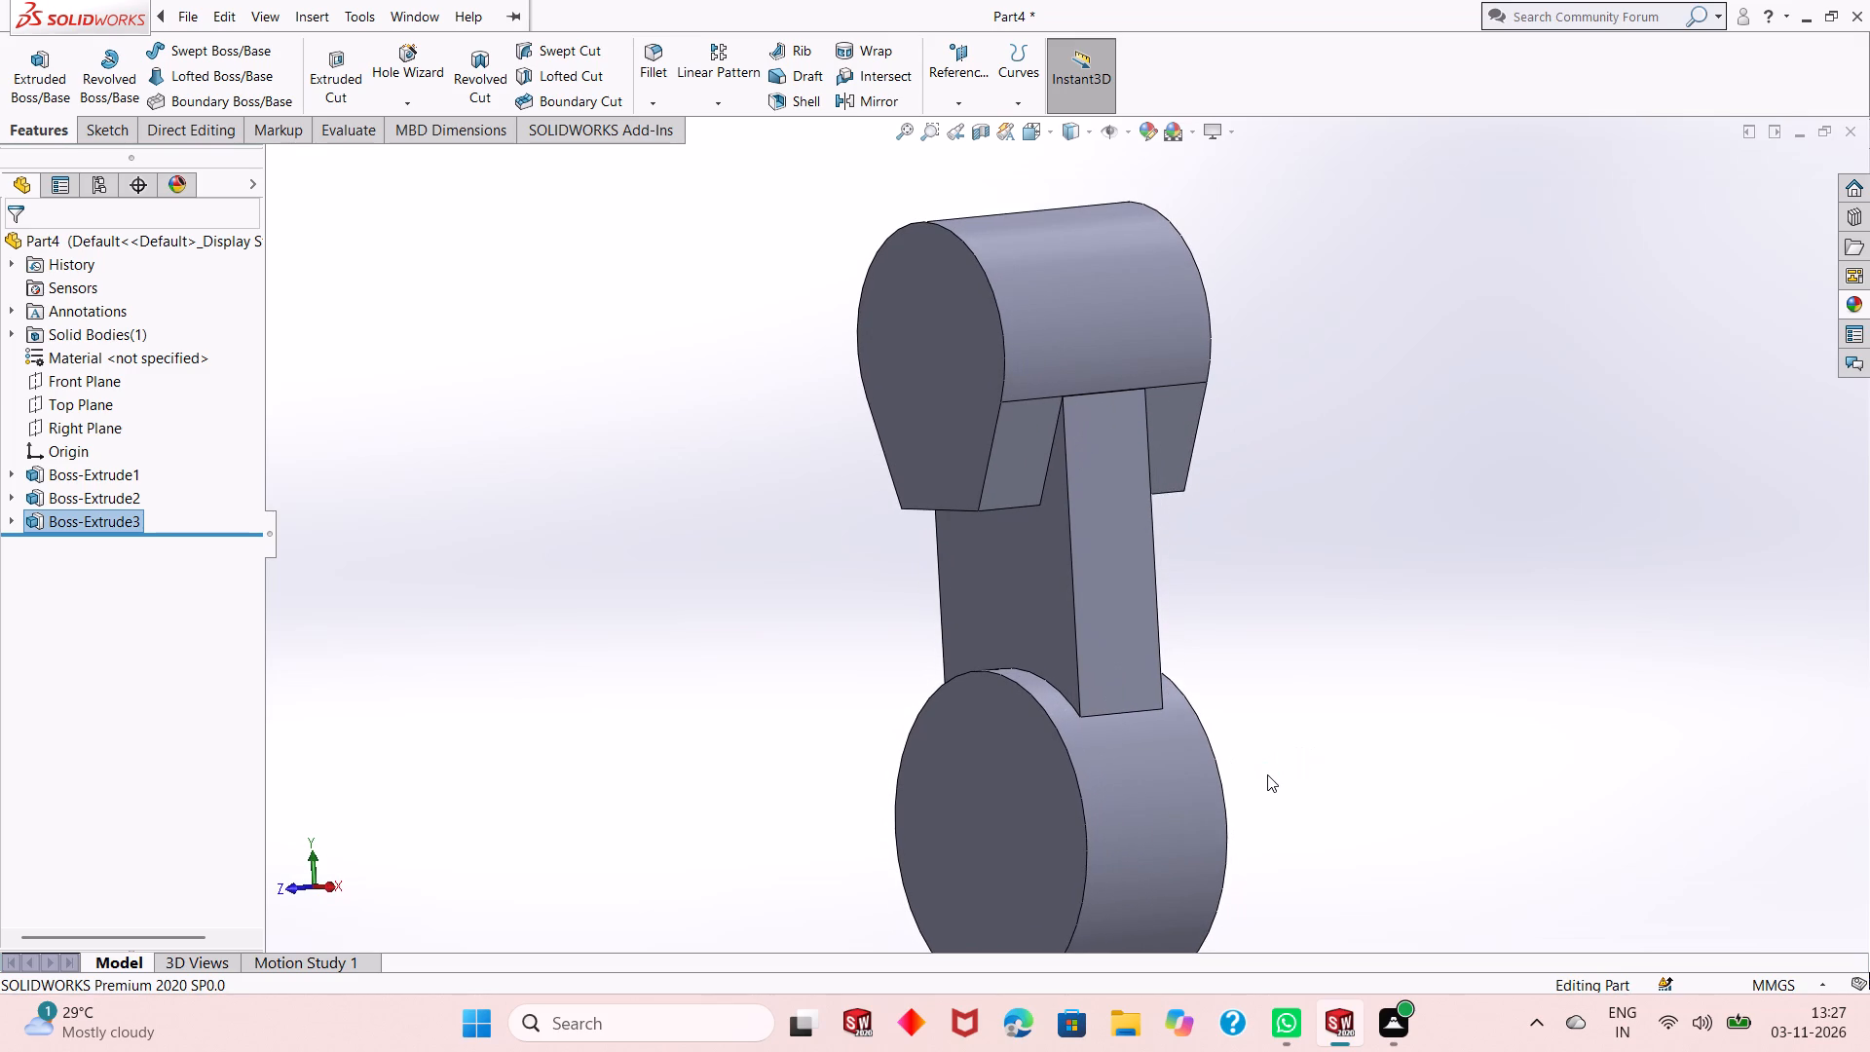
scroll(1252, 763, "up", 2)
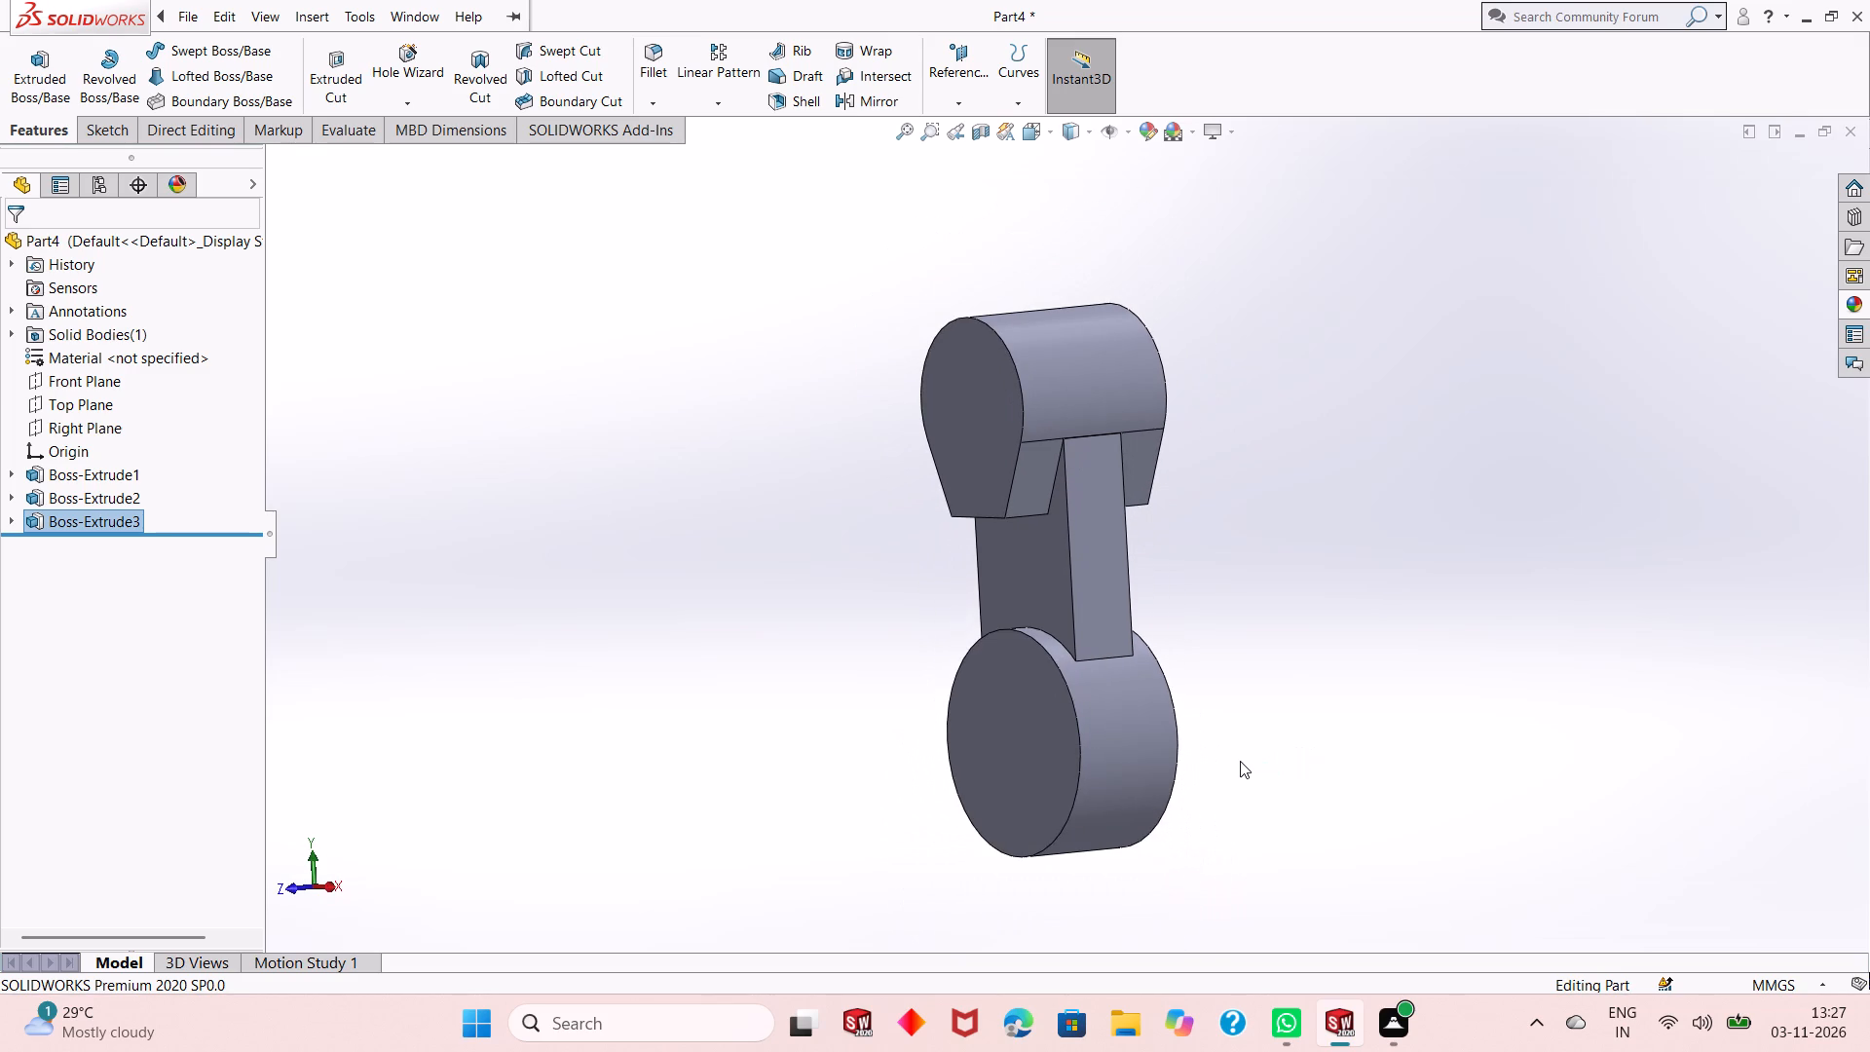
scroll(1185, 728, "up", 1)
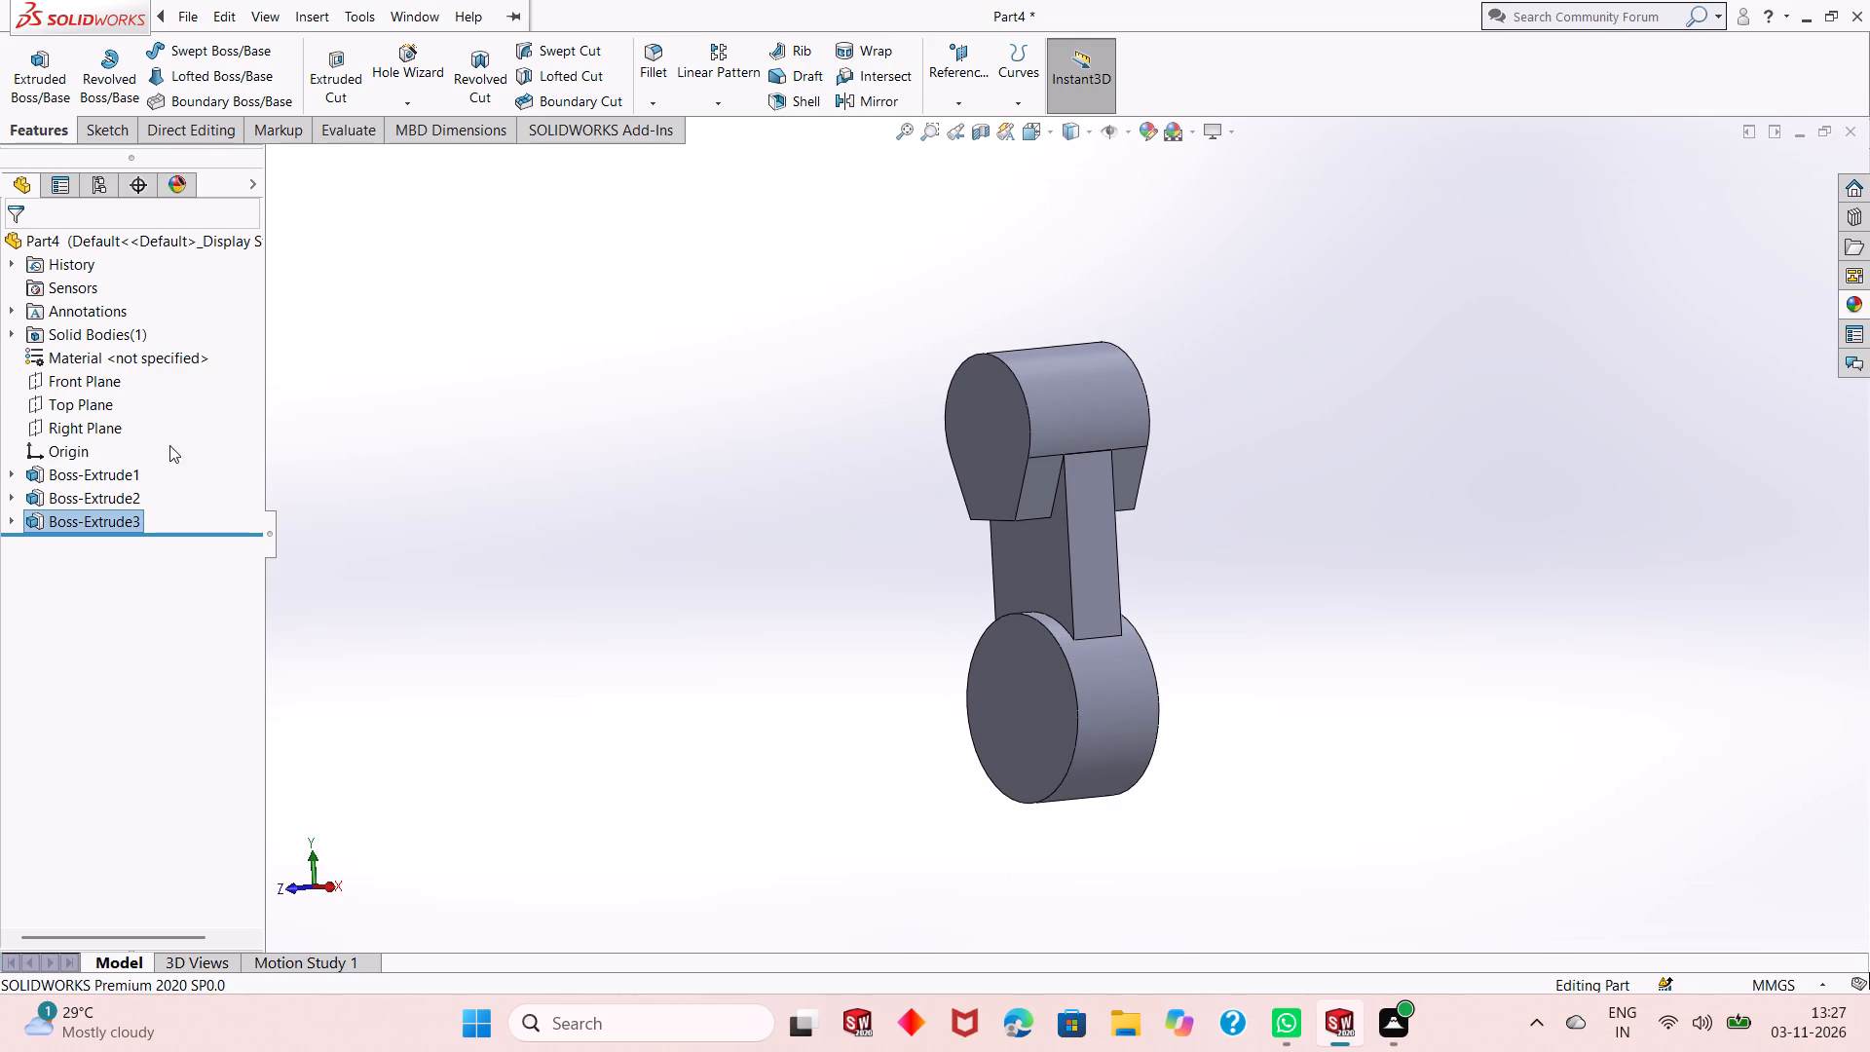
Create a reference plane offset 69 mm above the Top Plane.
left_click(102, 406)
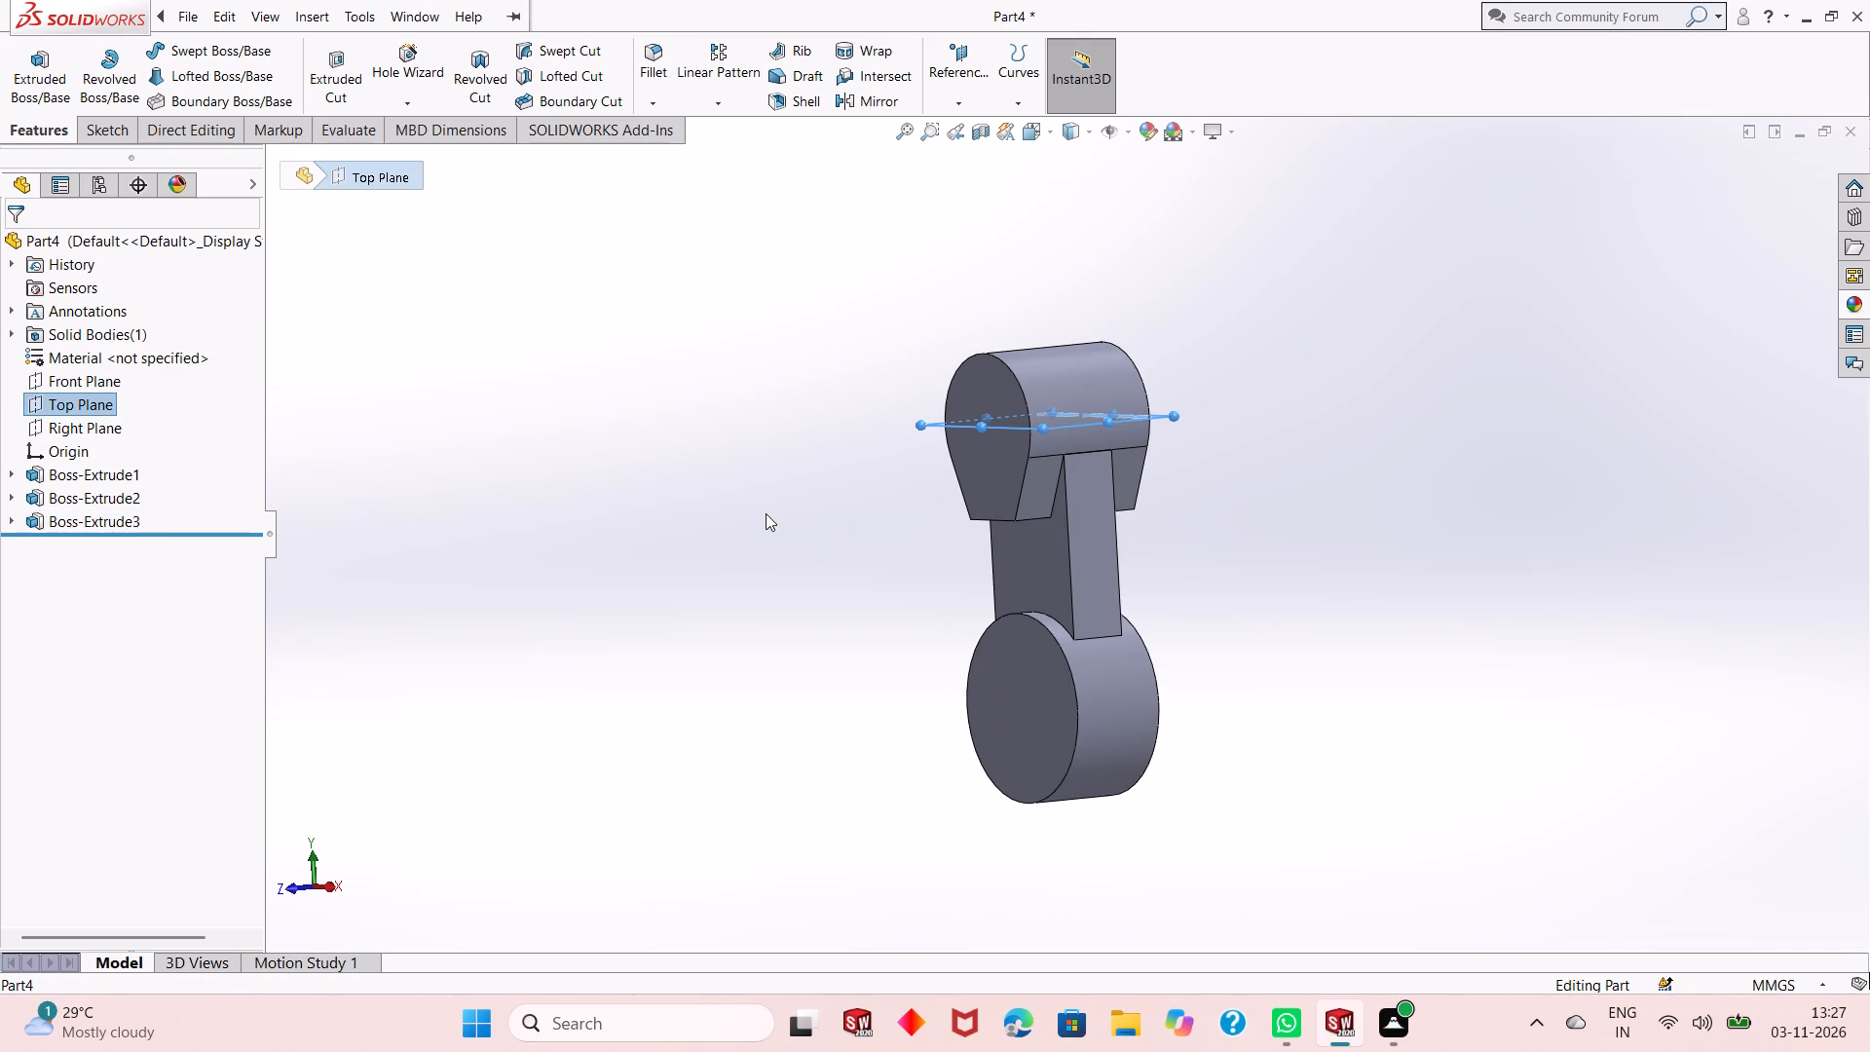
middle_click_drag(778, 515, 805, 524)
scroll(807, 524, "up", 1)
scroll(900, 397, "down", 2)
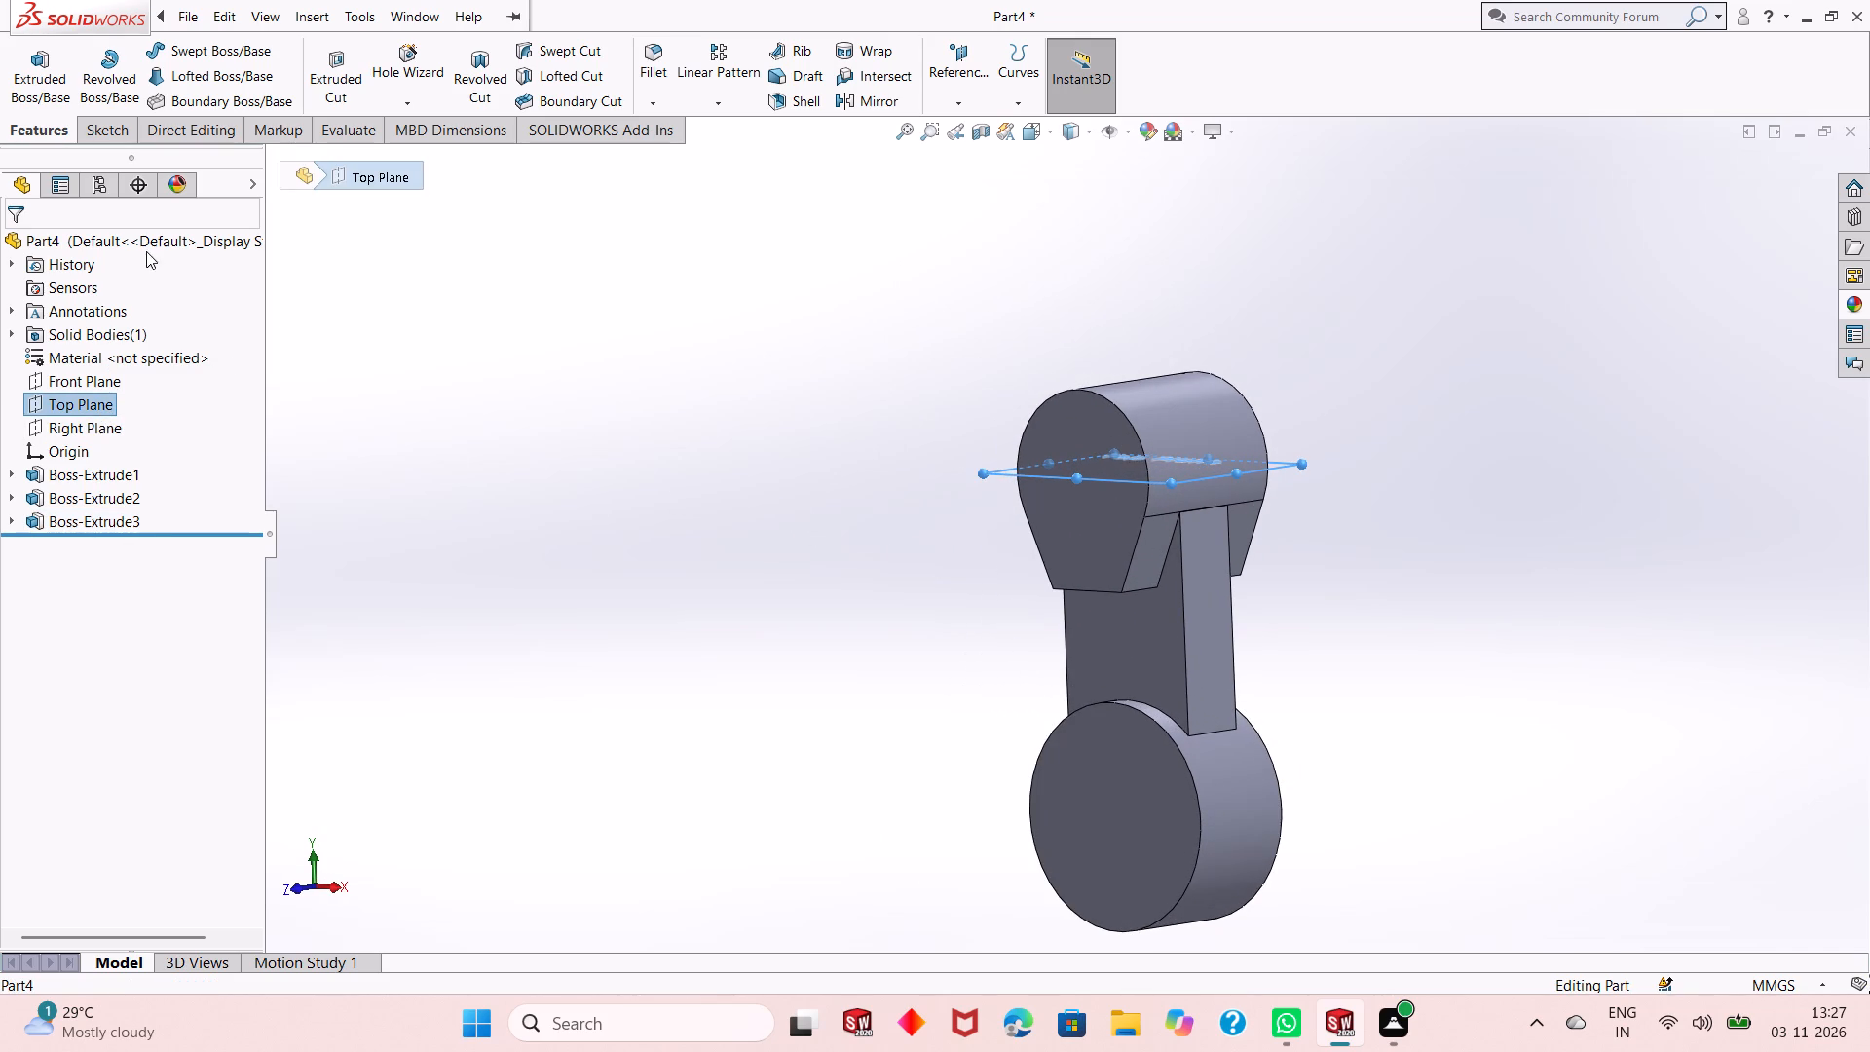
left_click(949, 91)
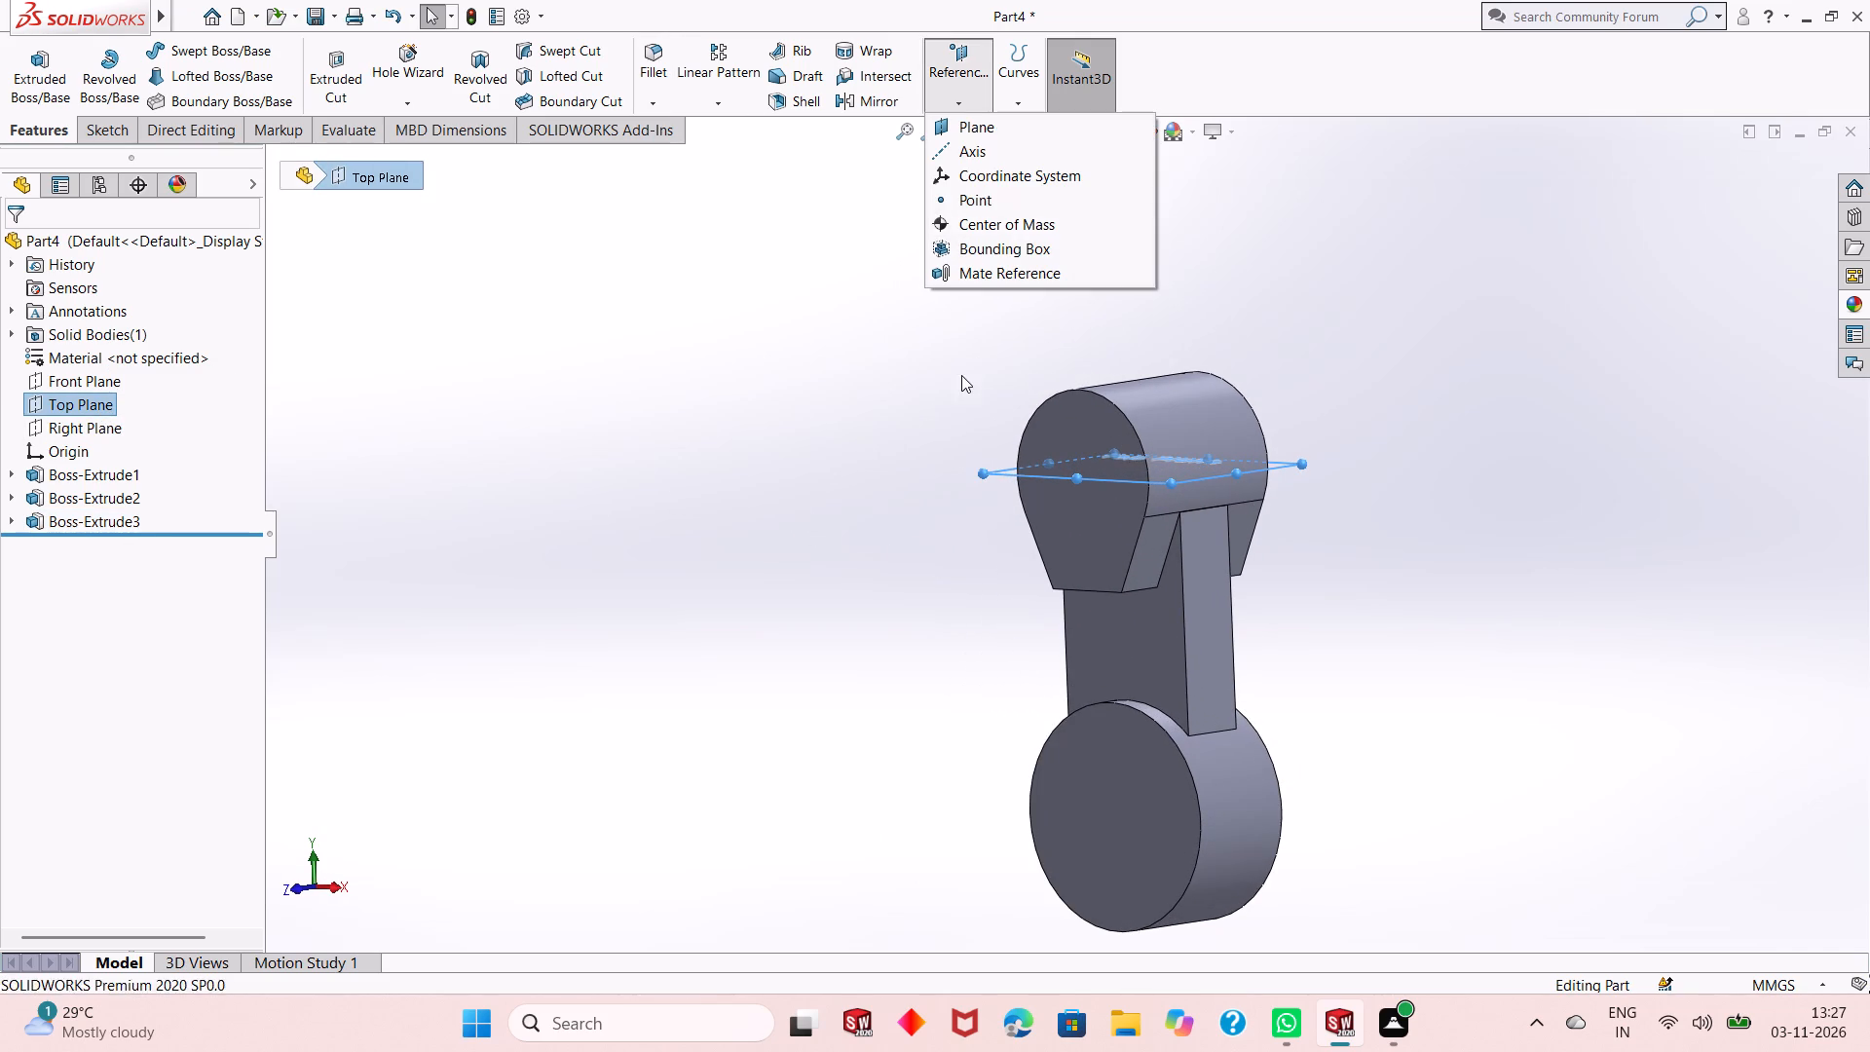
left_click(1005, 128)
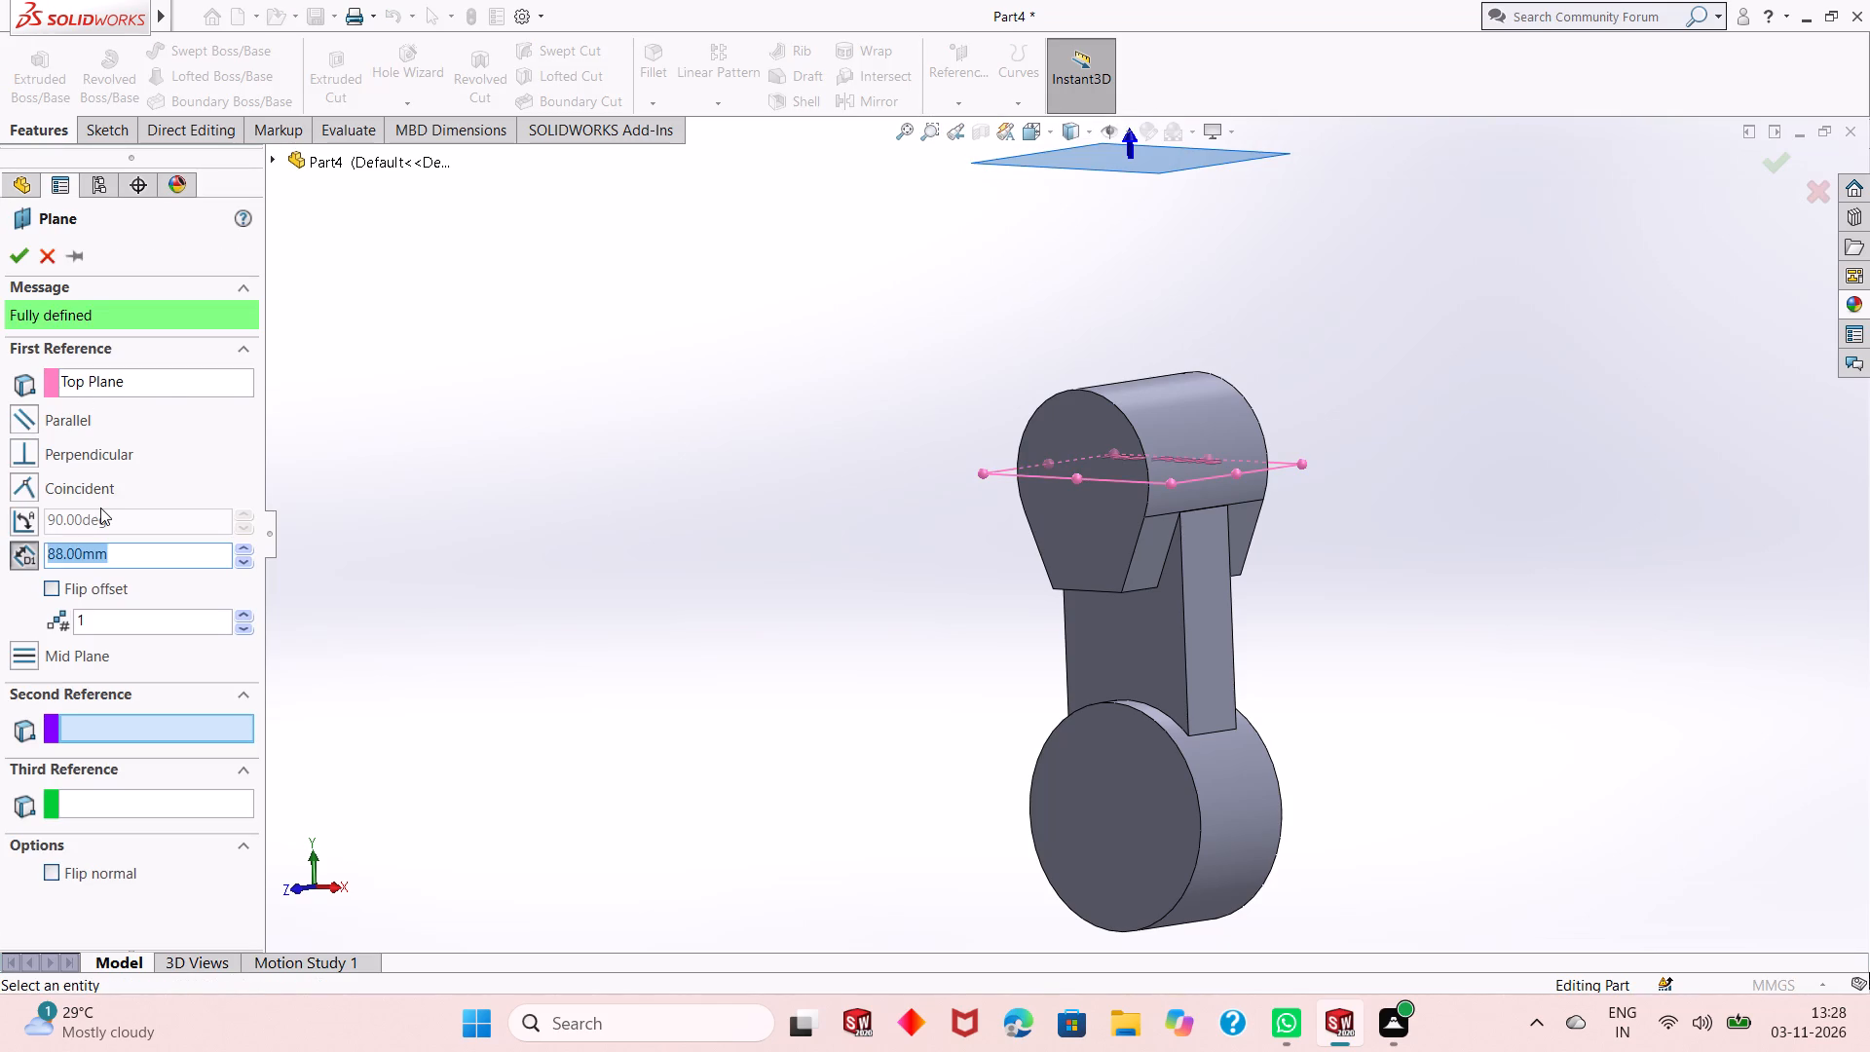
type("166-")
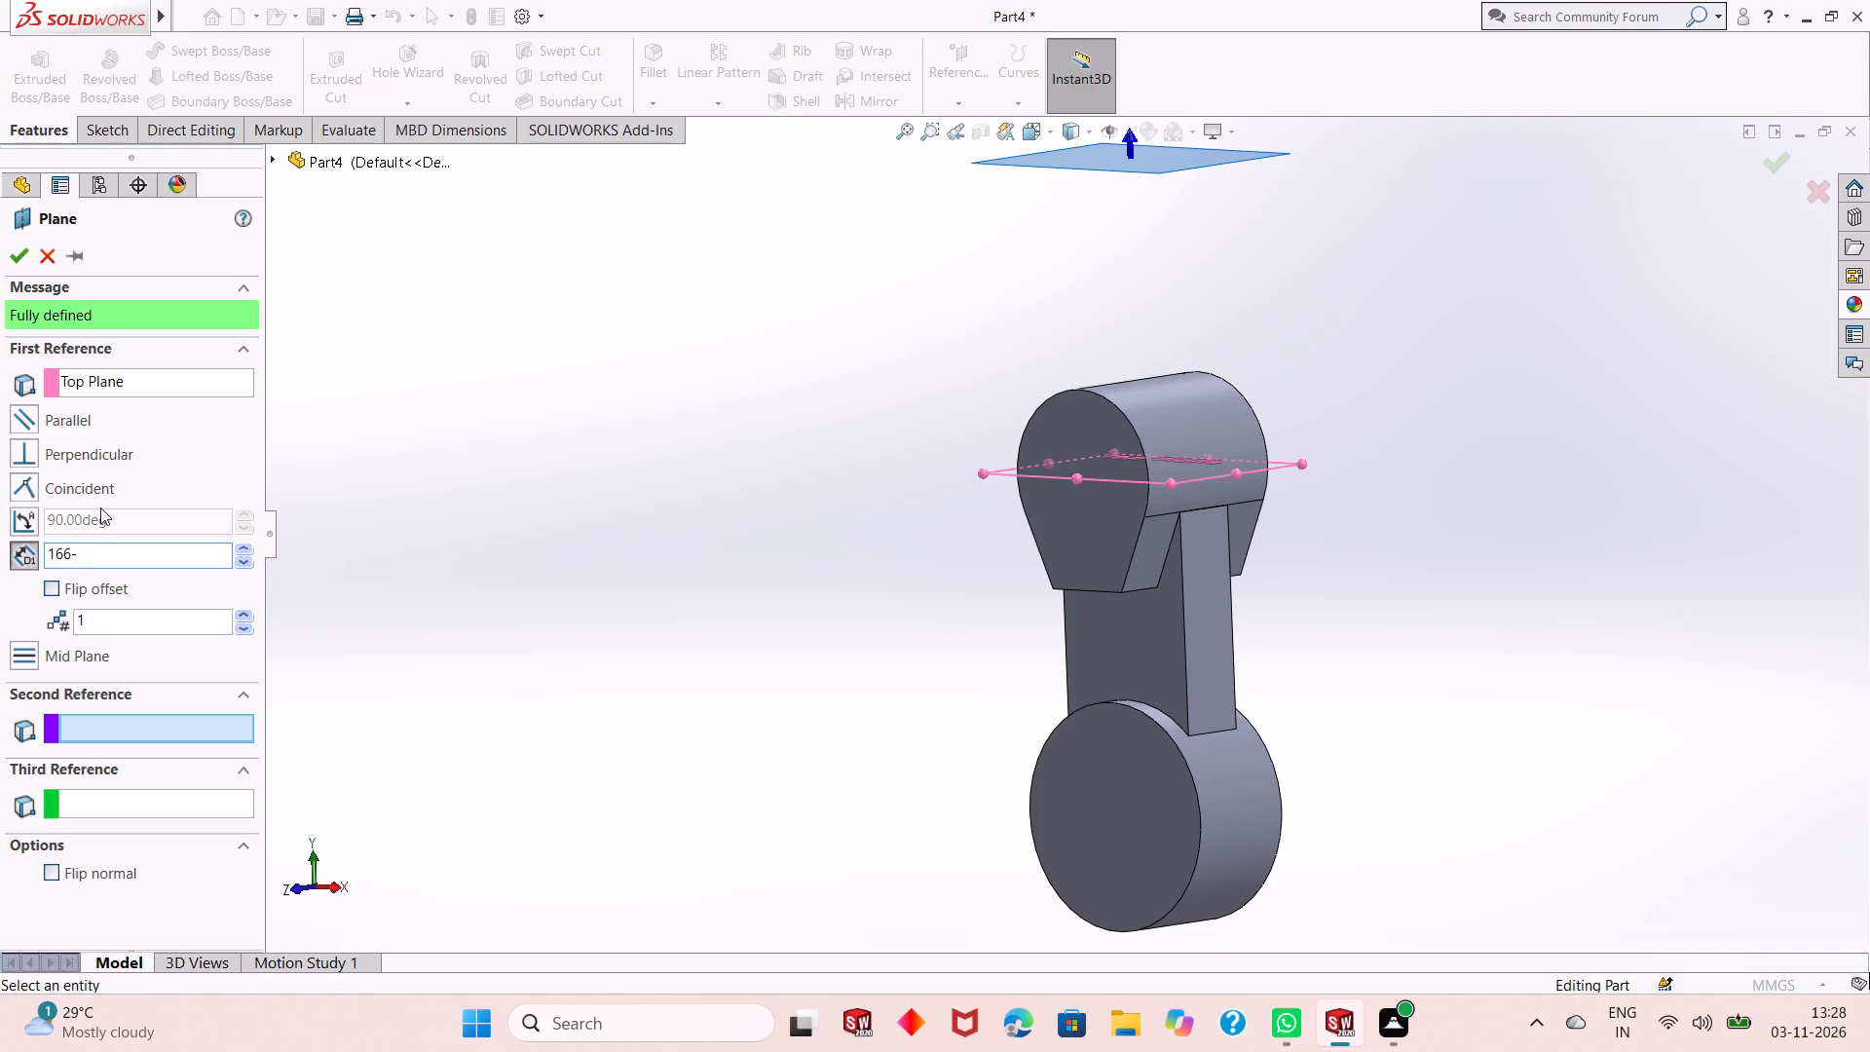
key("BackSpace")
key("BackSpace")
key("BackSpace")
key("BackSpace")
key("BackSpace")
type("69")
key("Return")
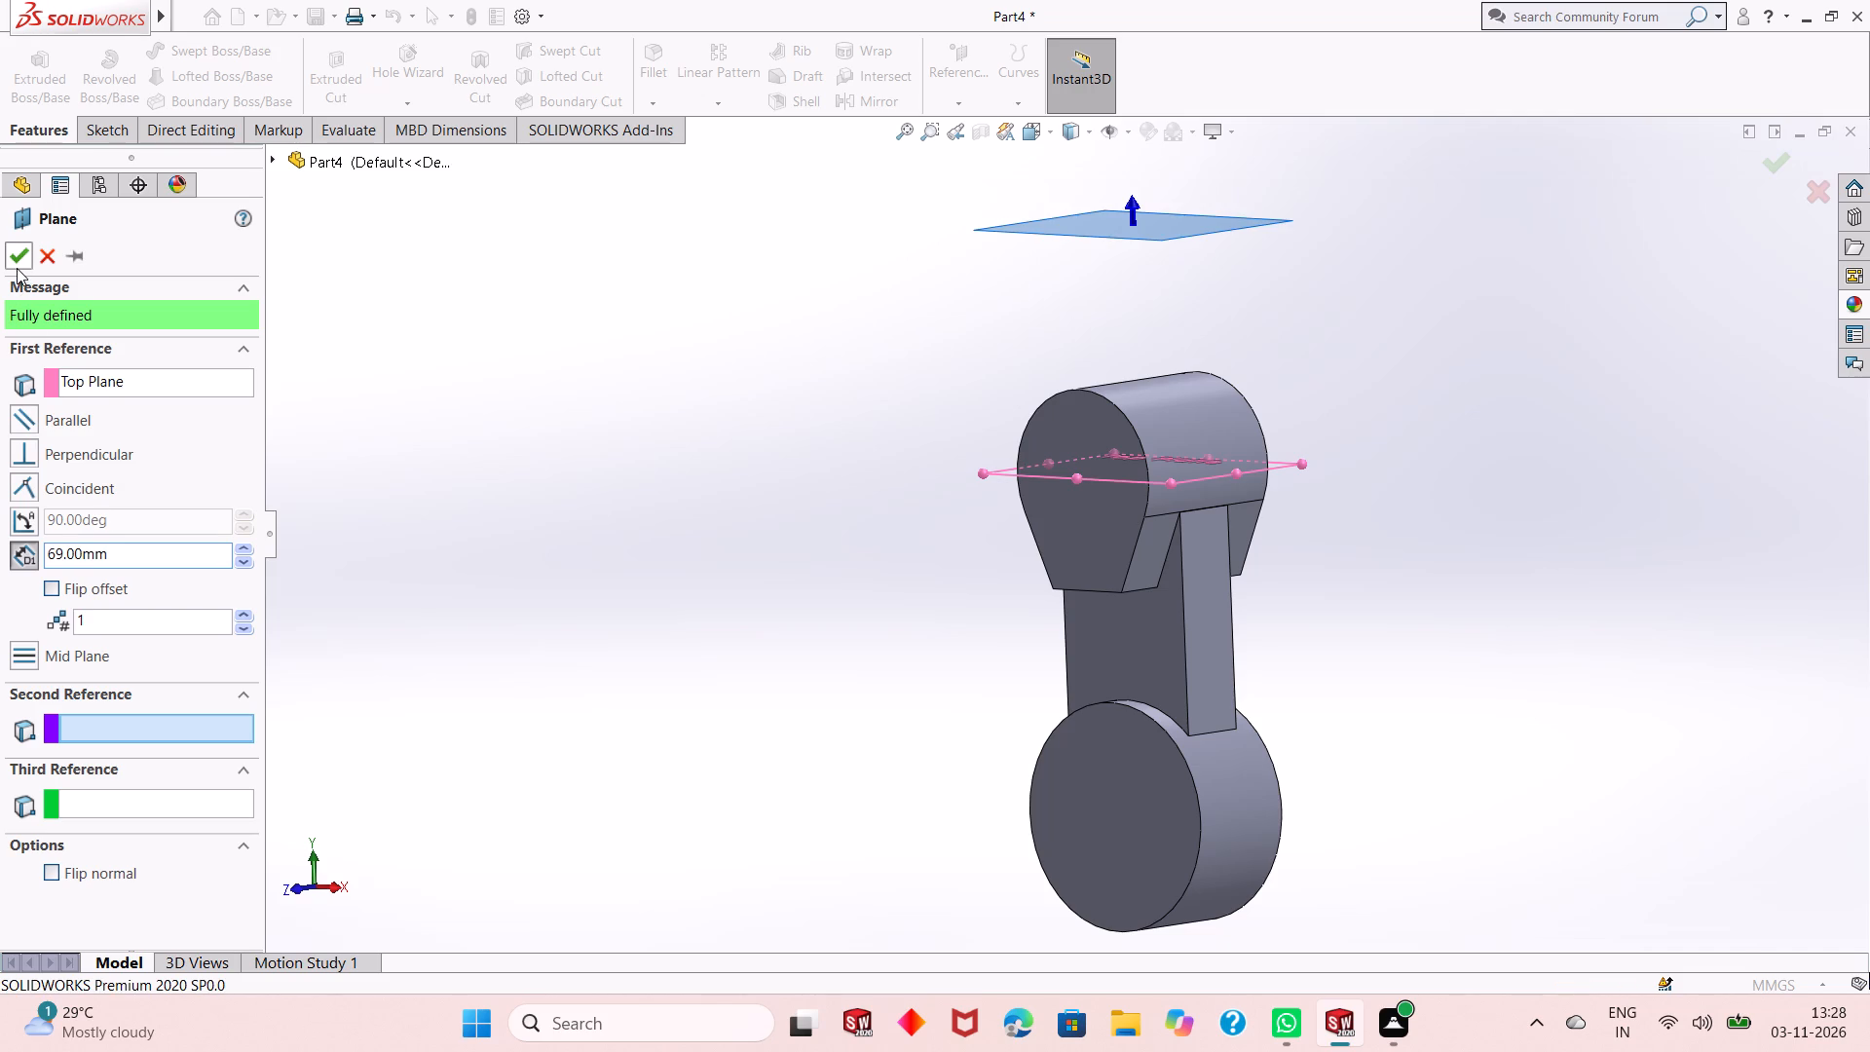
left_click(17, 268)
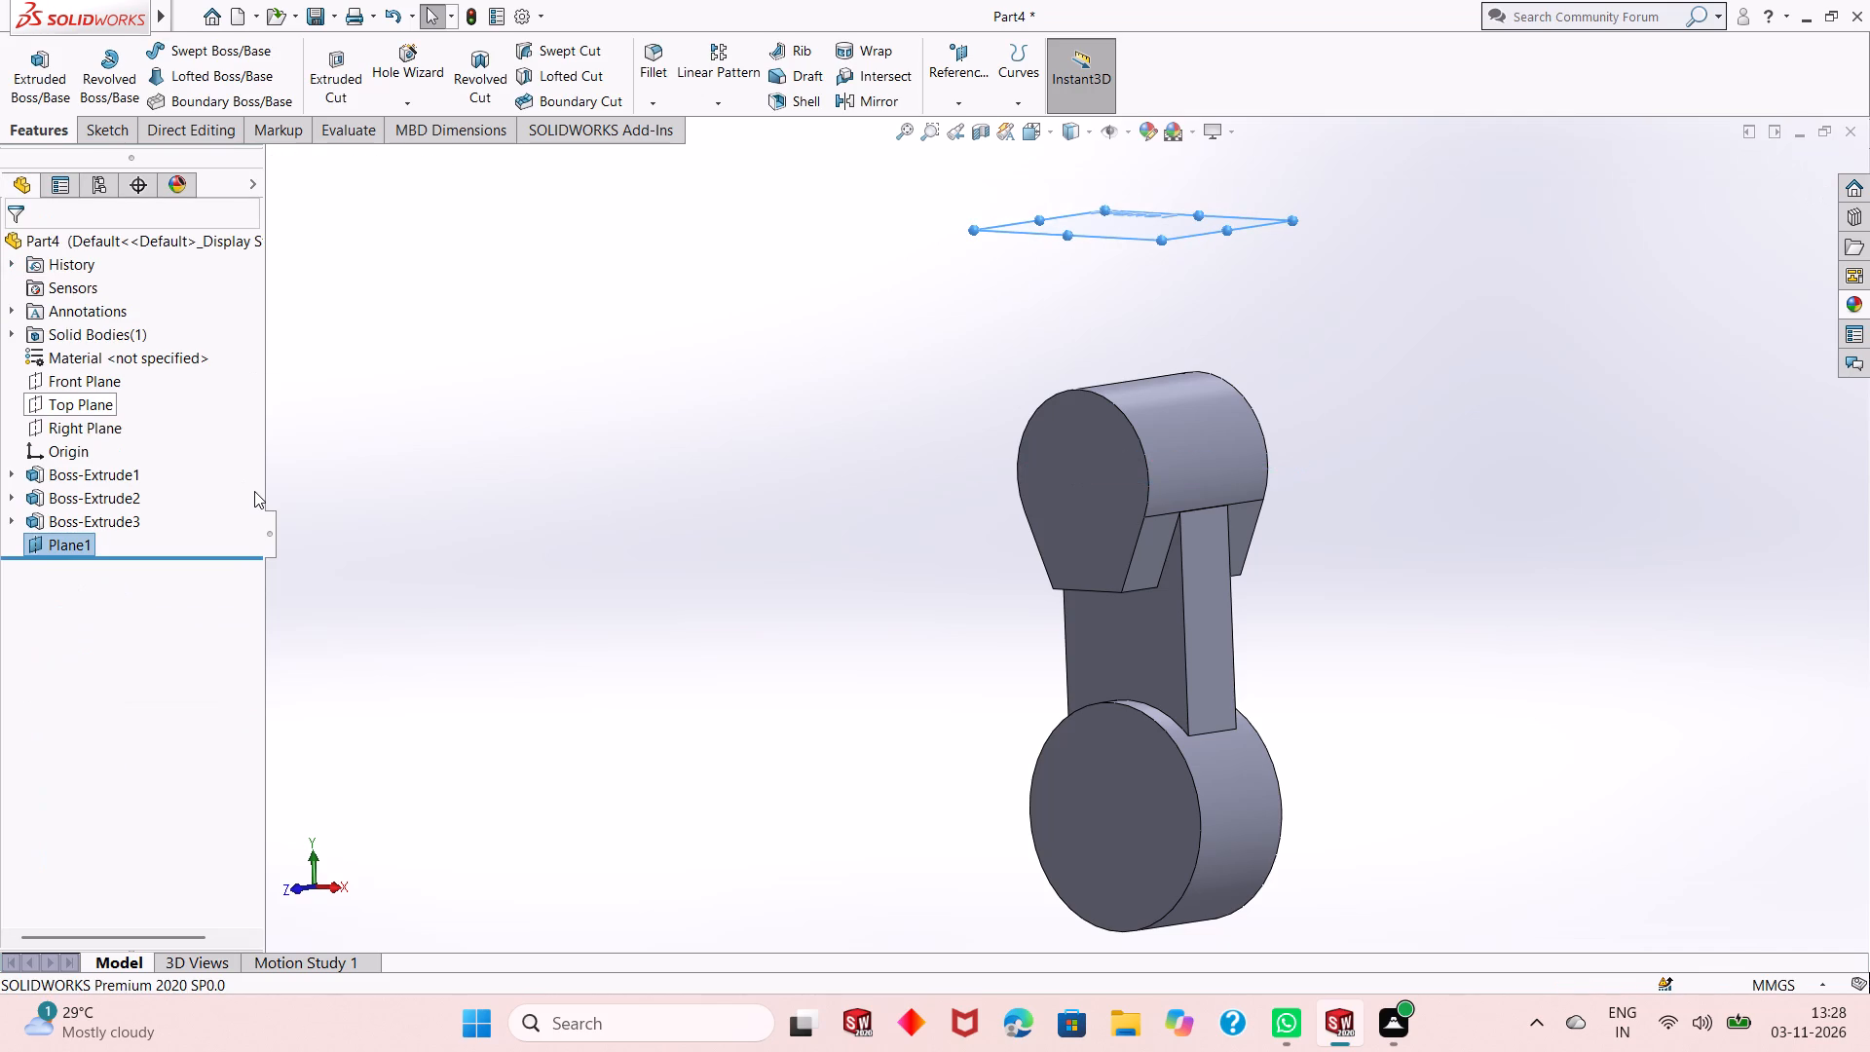
Start a new sketch on the offset plane above the tapered body.
scroll(573, 597, "up", 2)
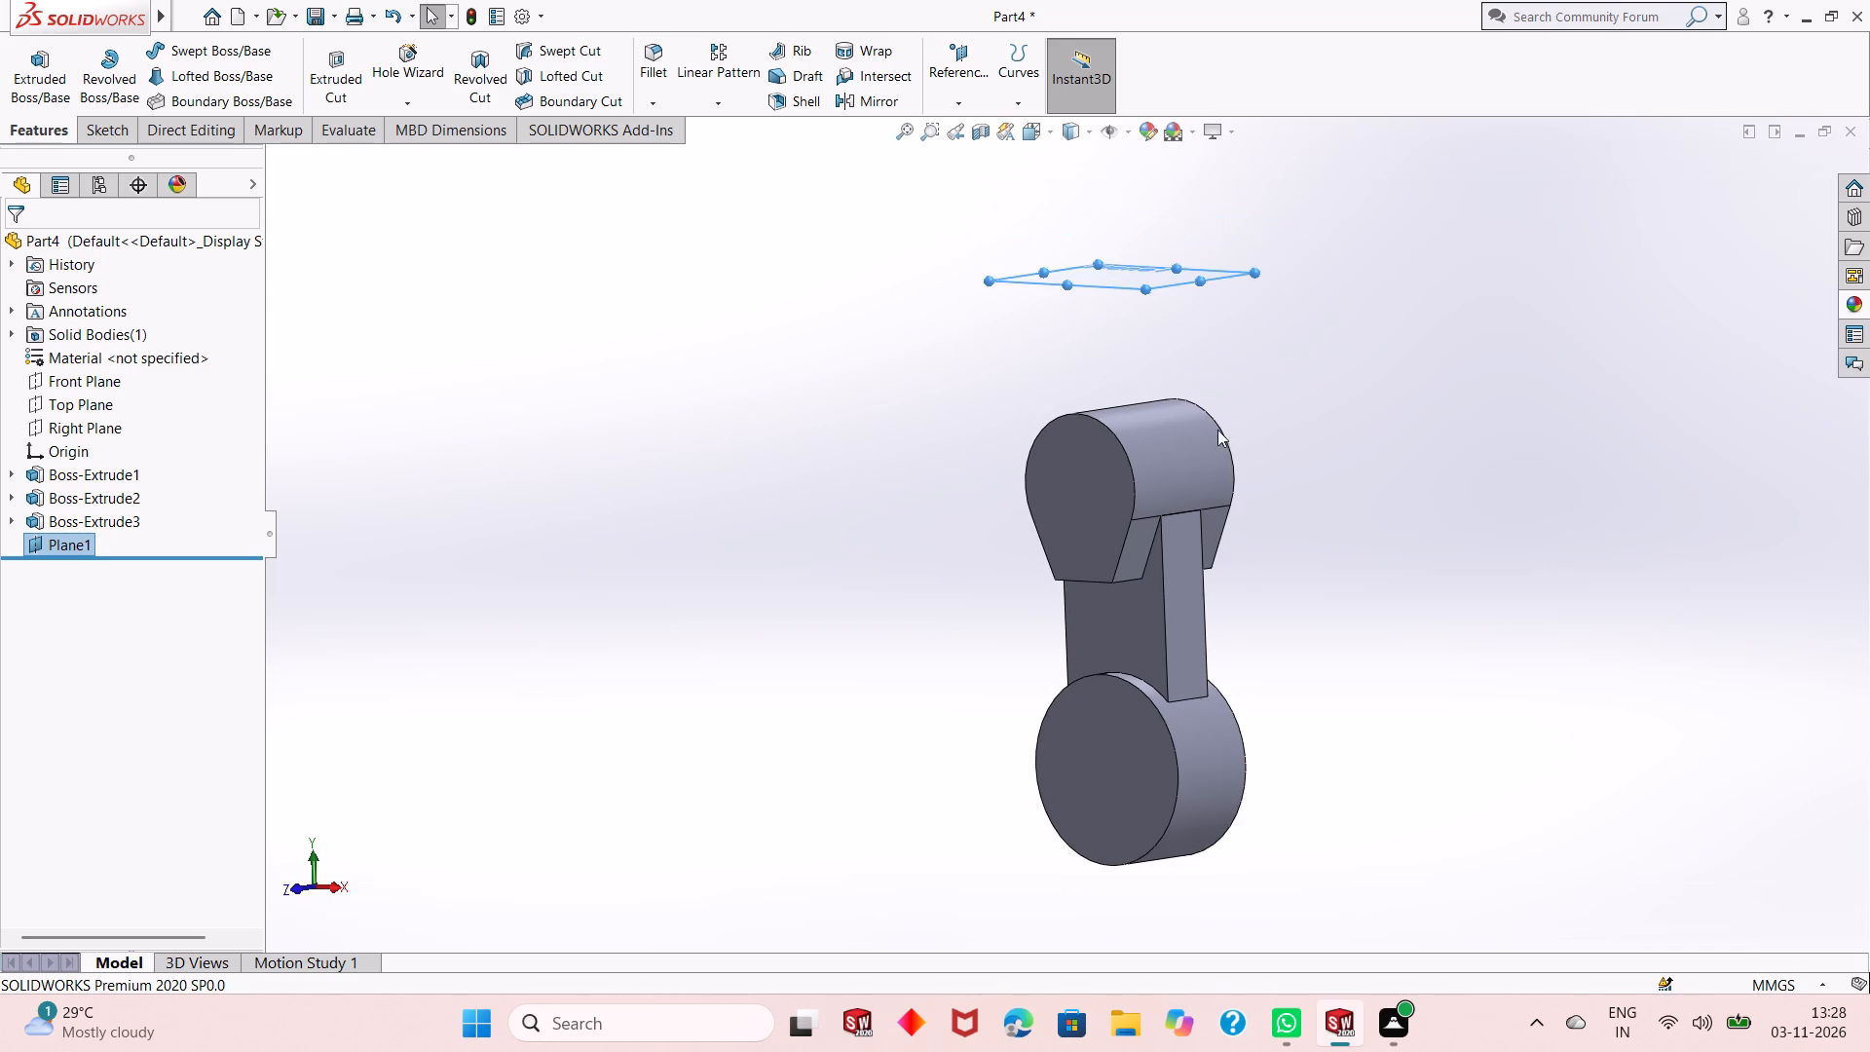
scroll(1564, 330, "down", 1)
middle_click_drag(1248, 392, 1258, 549)
right_click(1098, 397)
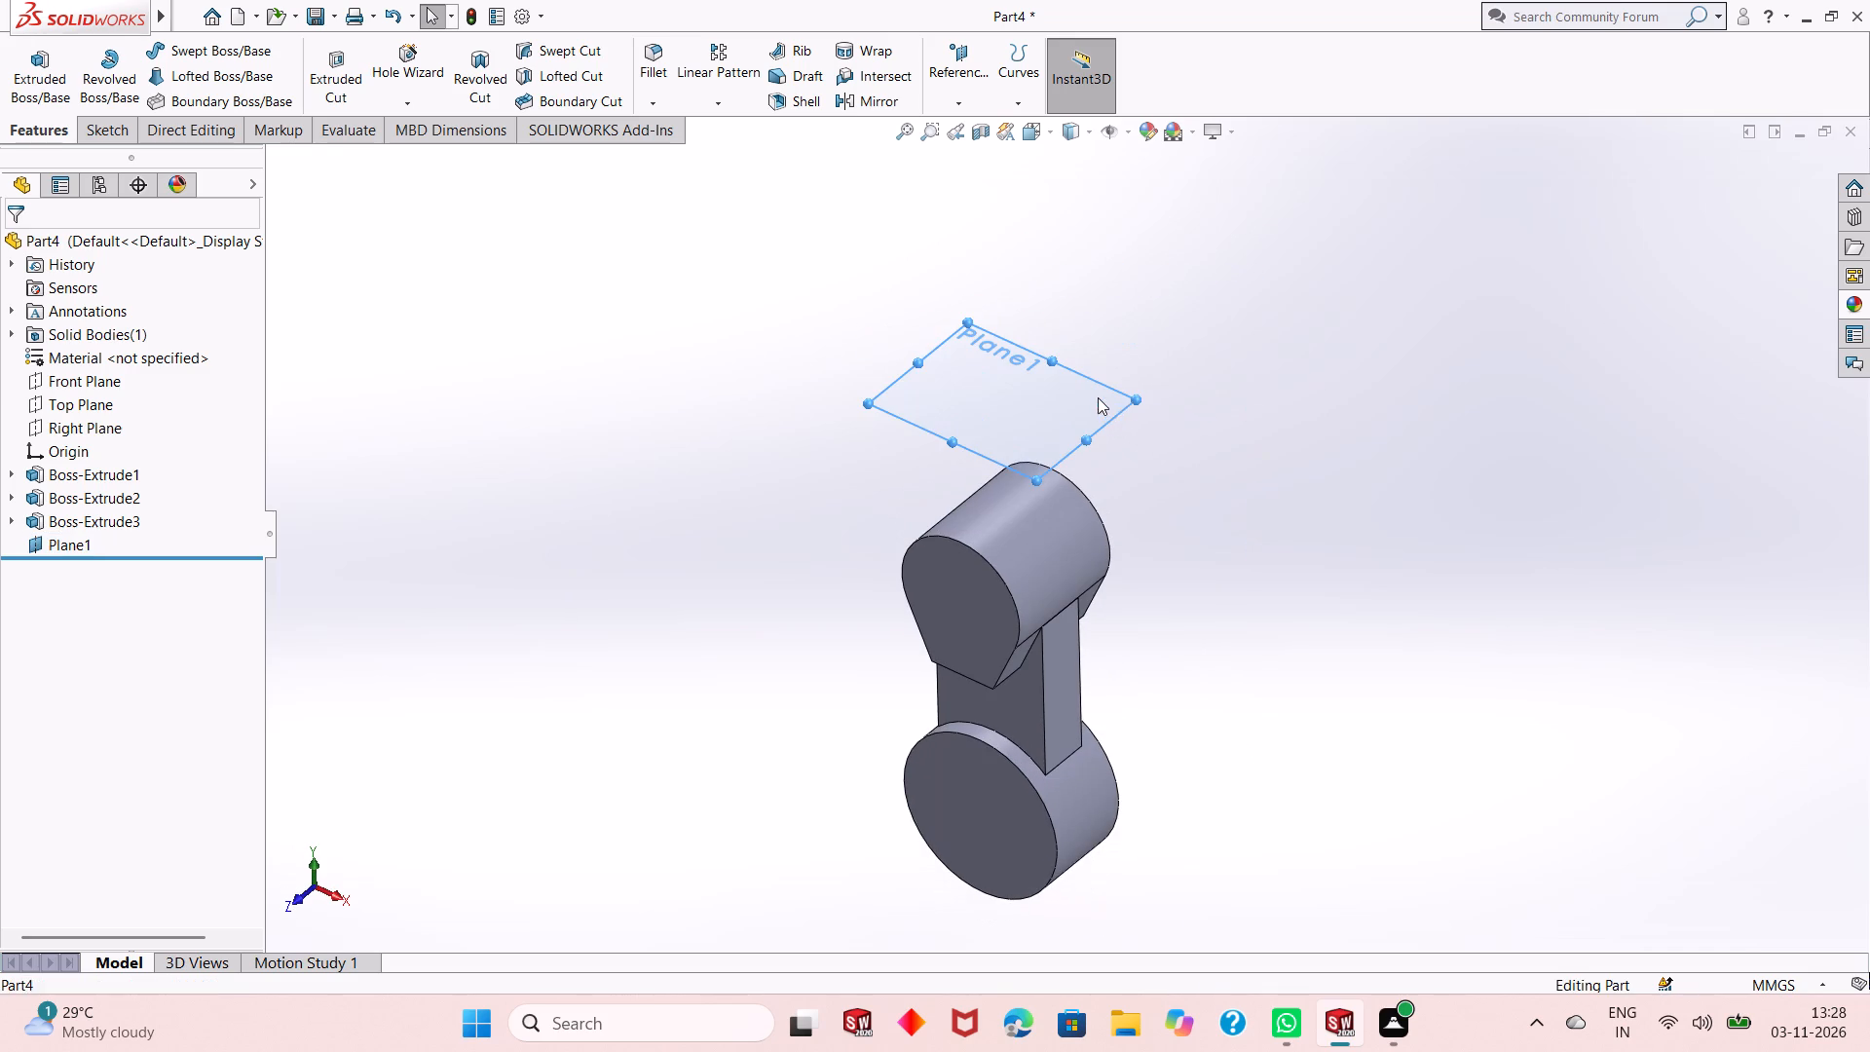
left_click(1136, 375)
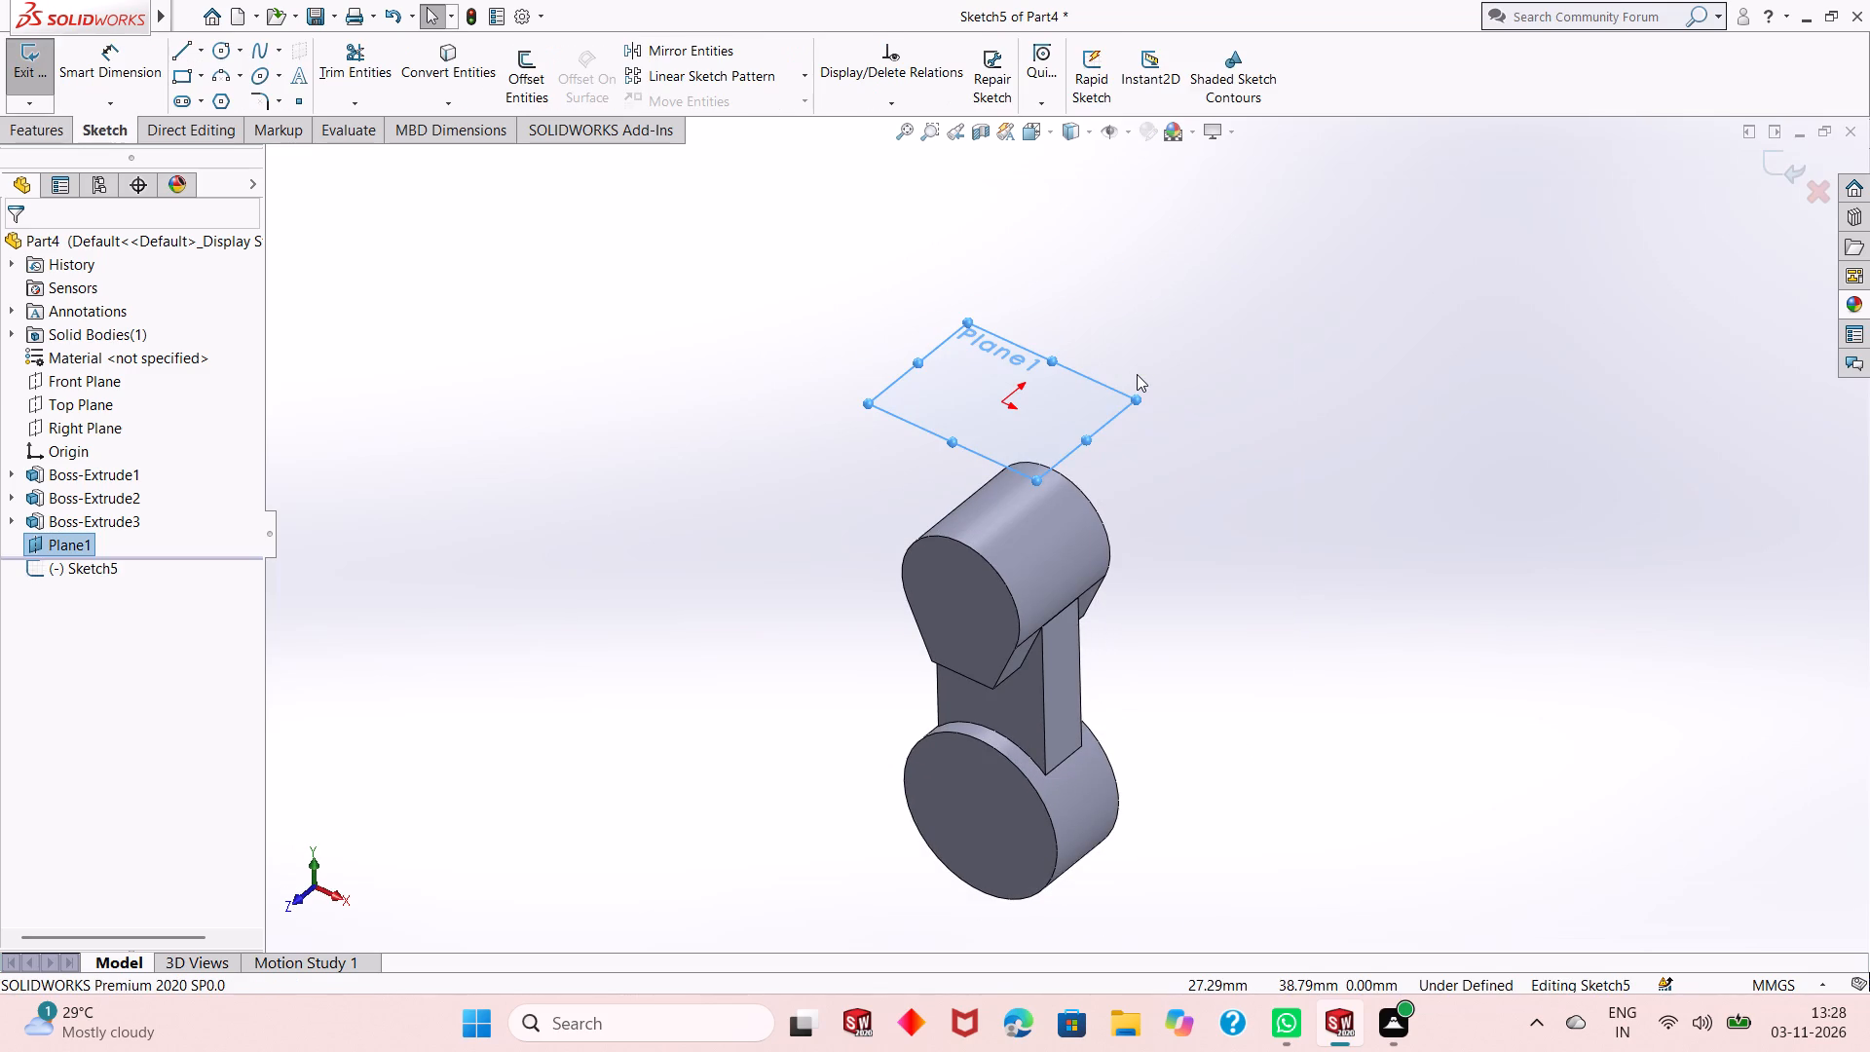
Sketch a circle of about 15.4 mm radius centred on the origin in the offset-plane sketch.
key("ctrl+8")
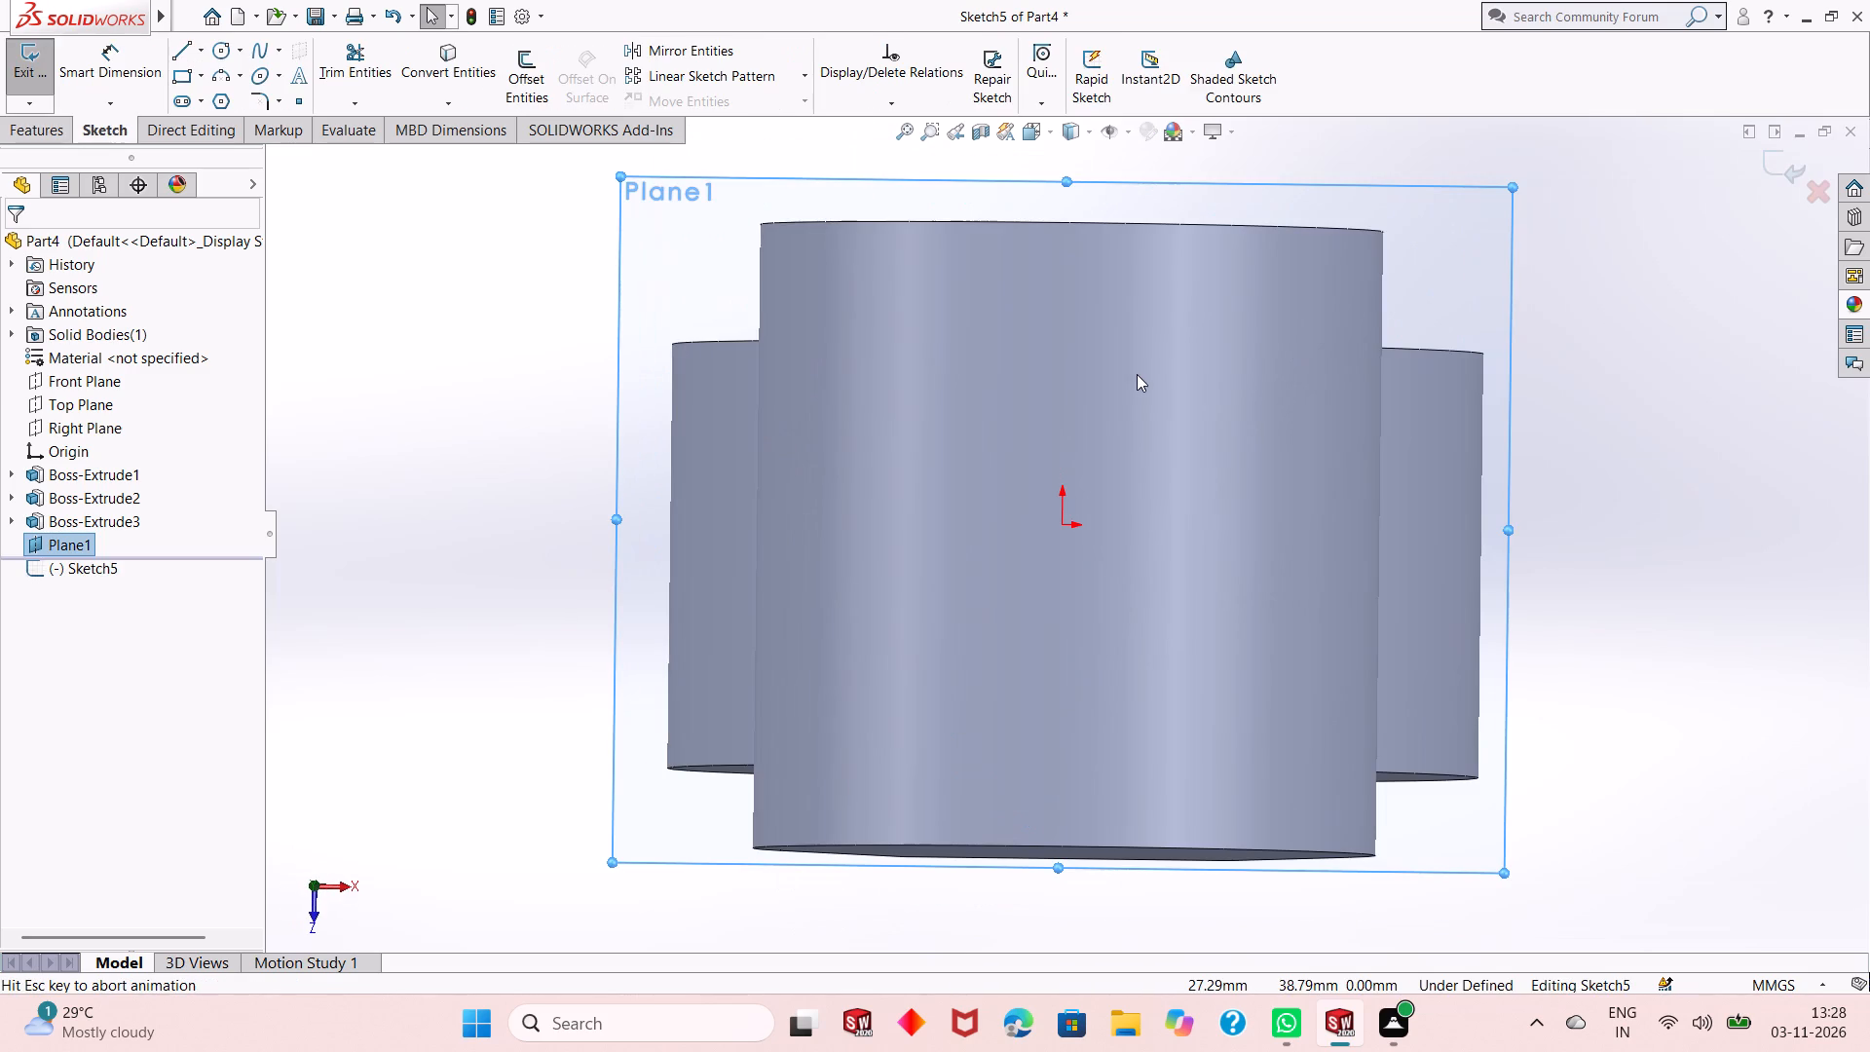
scroll(1060, 586, "up", 1)
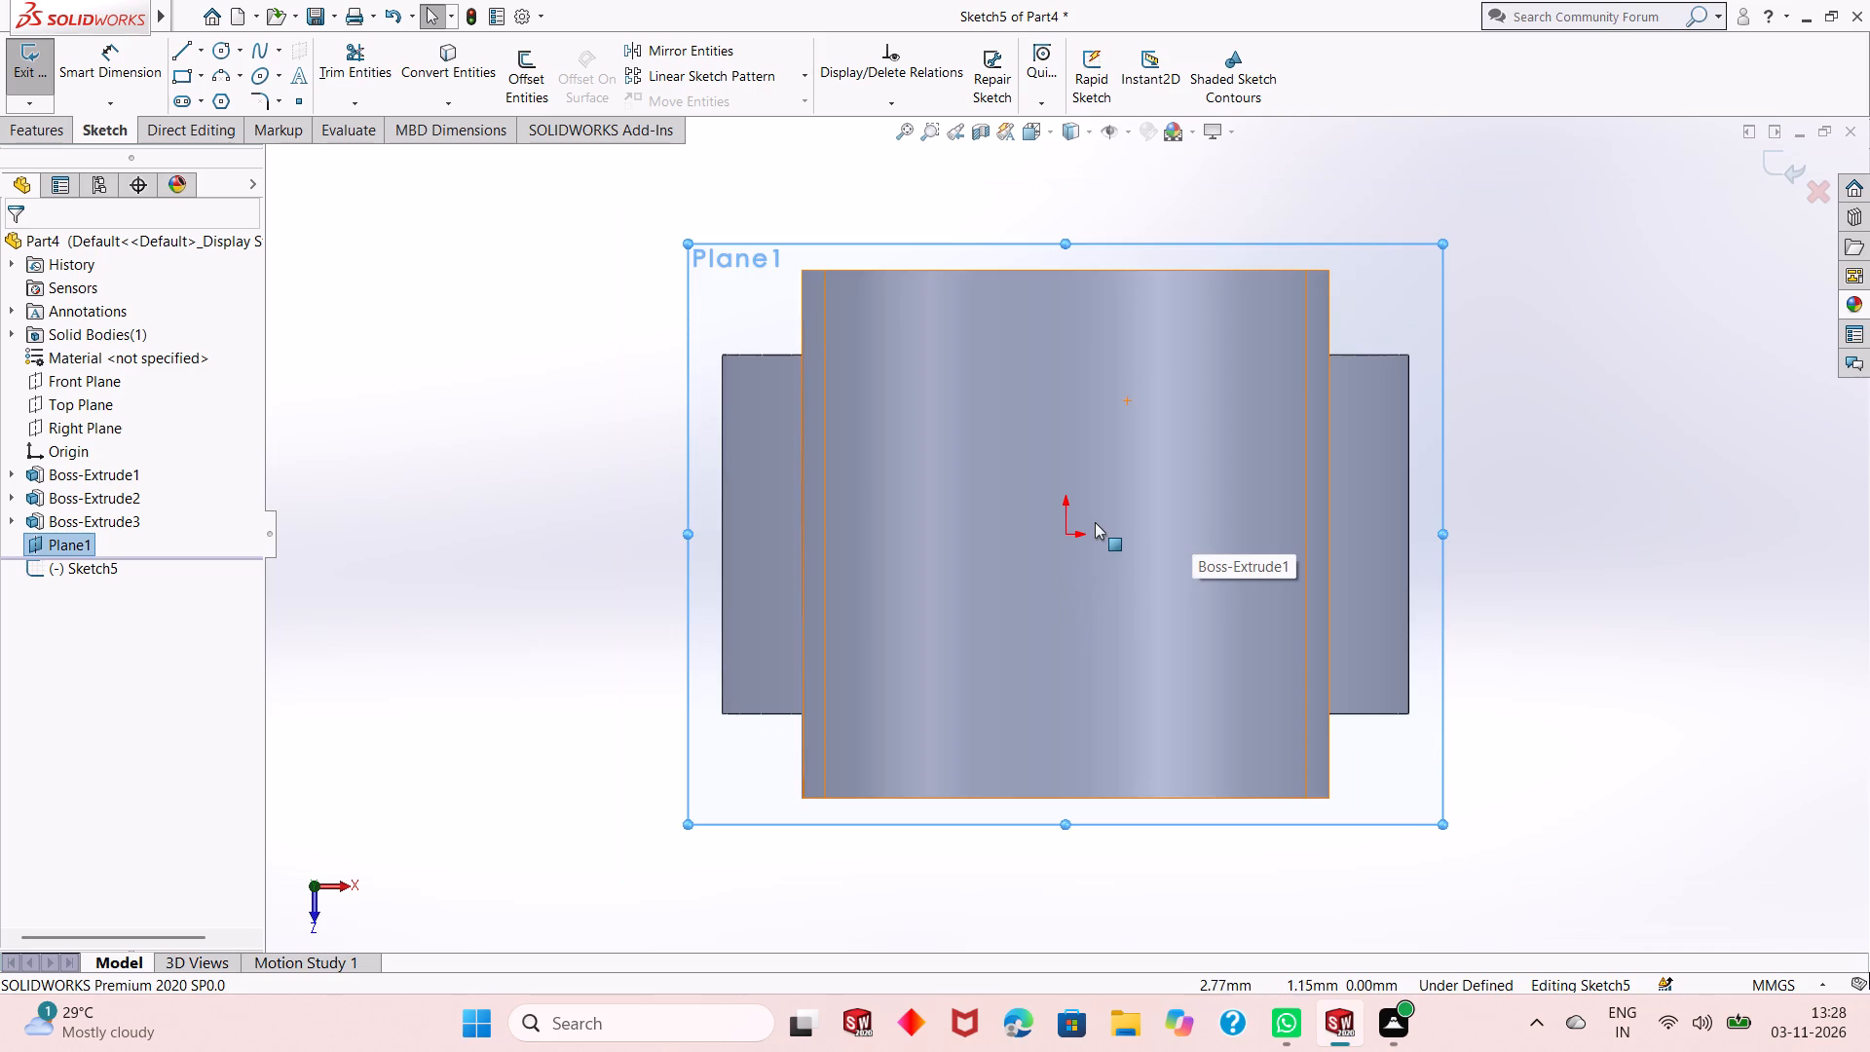
scroll(1096, 521, "up", 1)
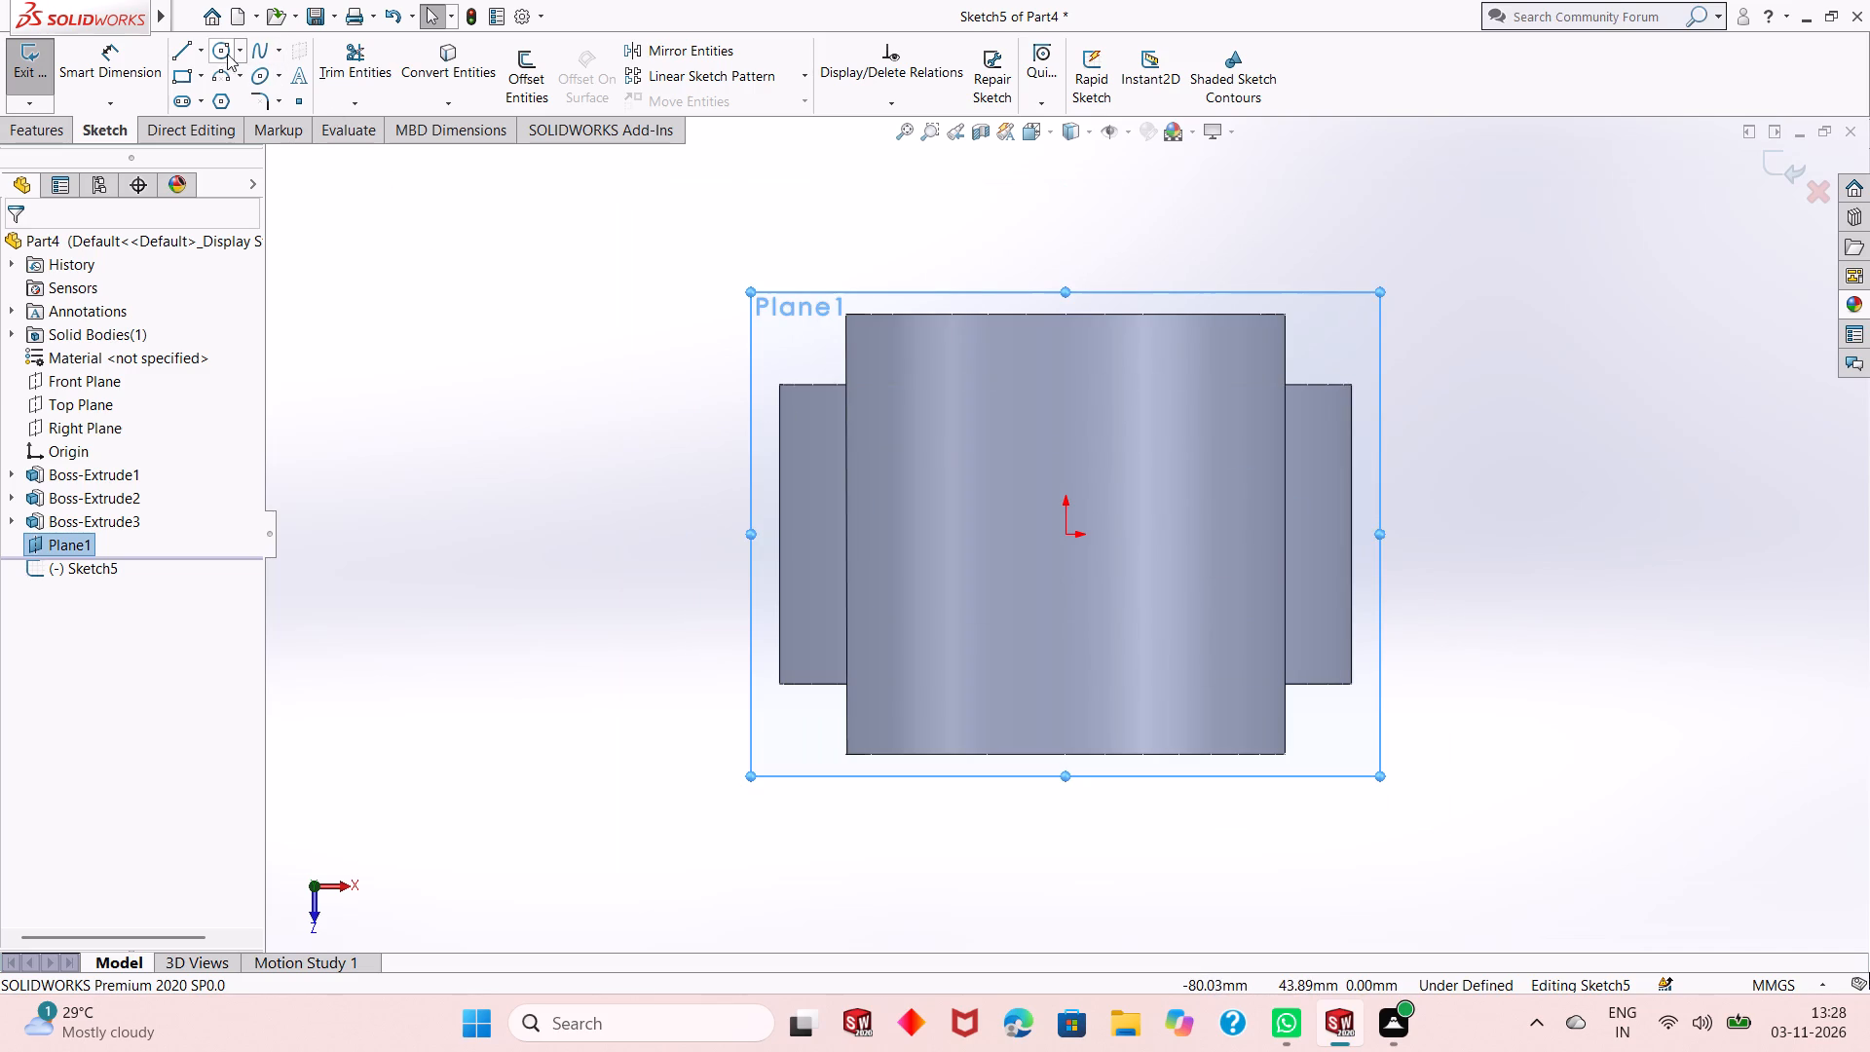
left_click(222, 53)
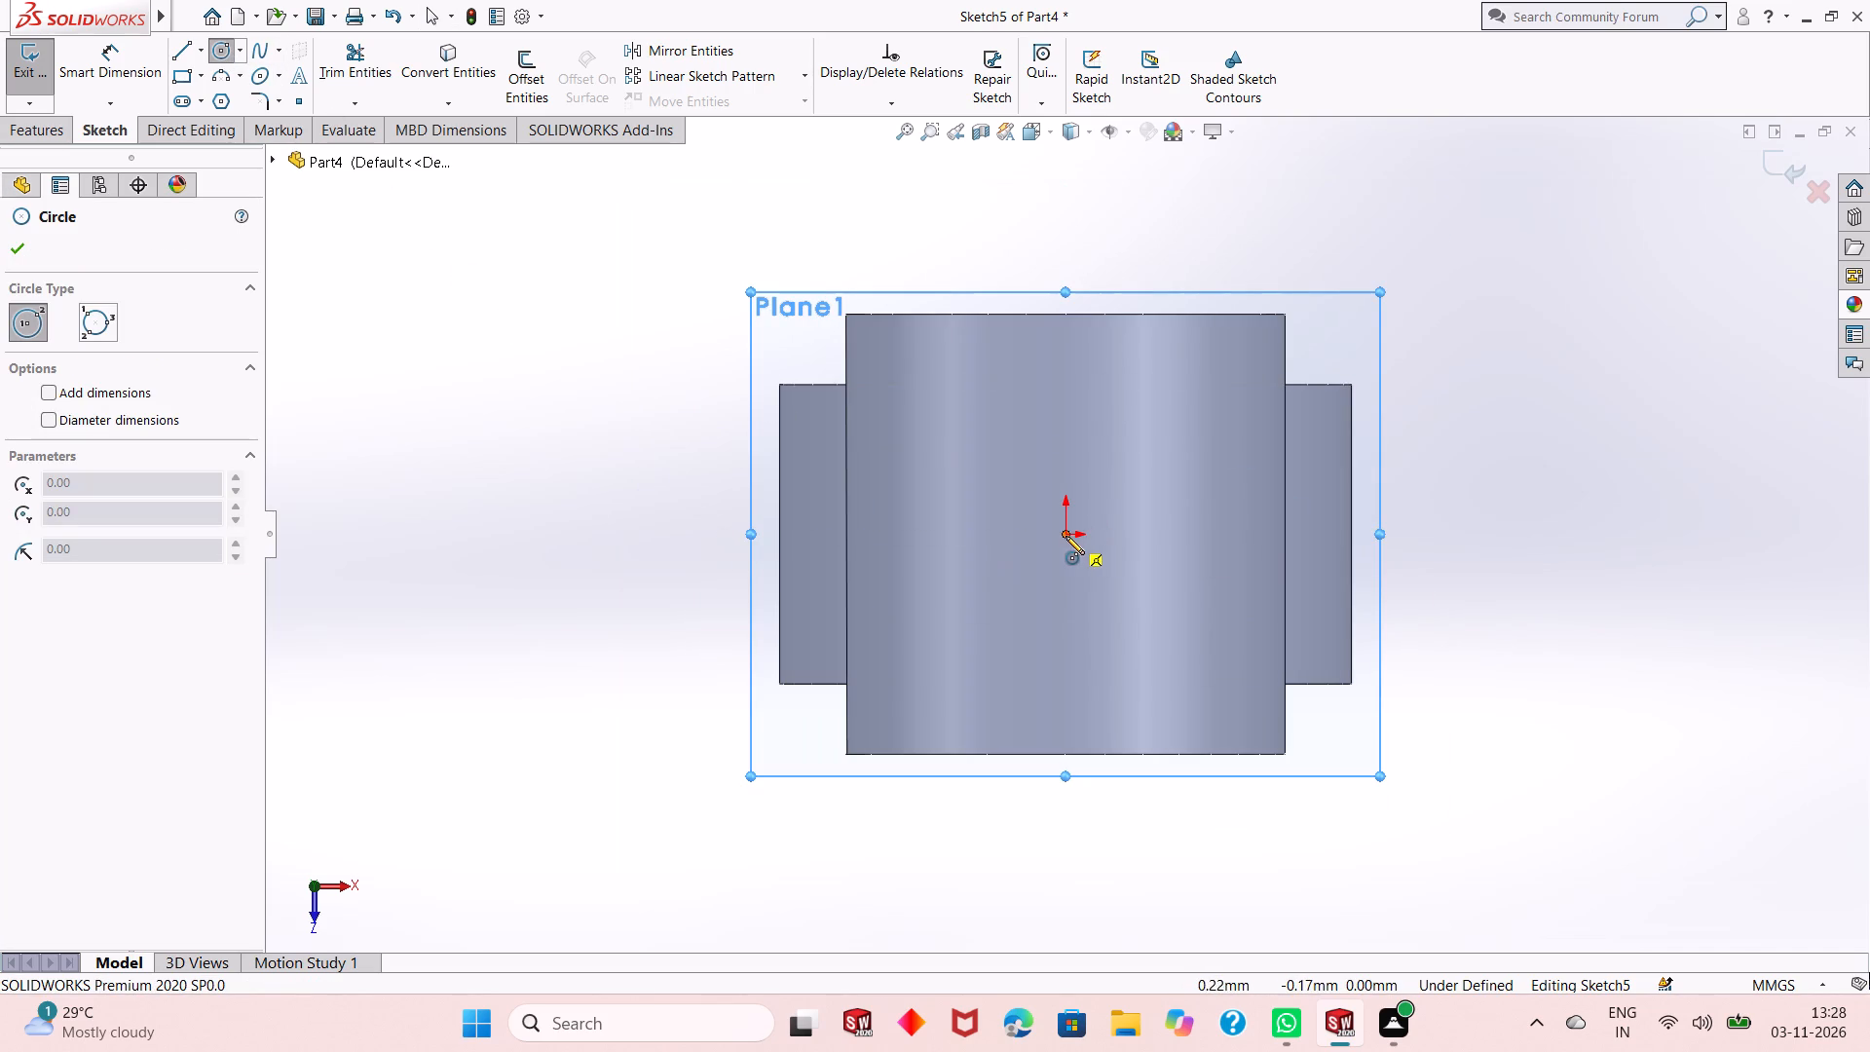
left_click(1066, 536)
left_click(1151, 430)
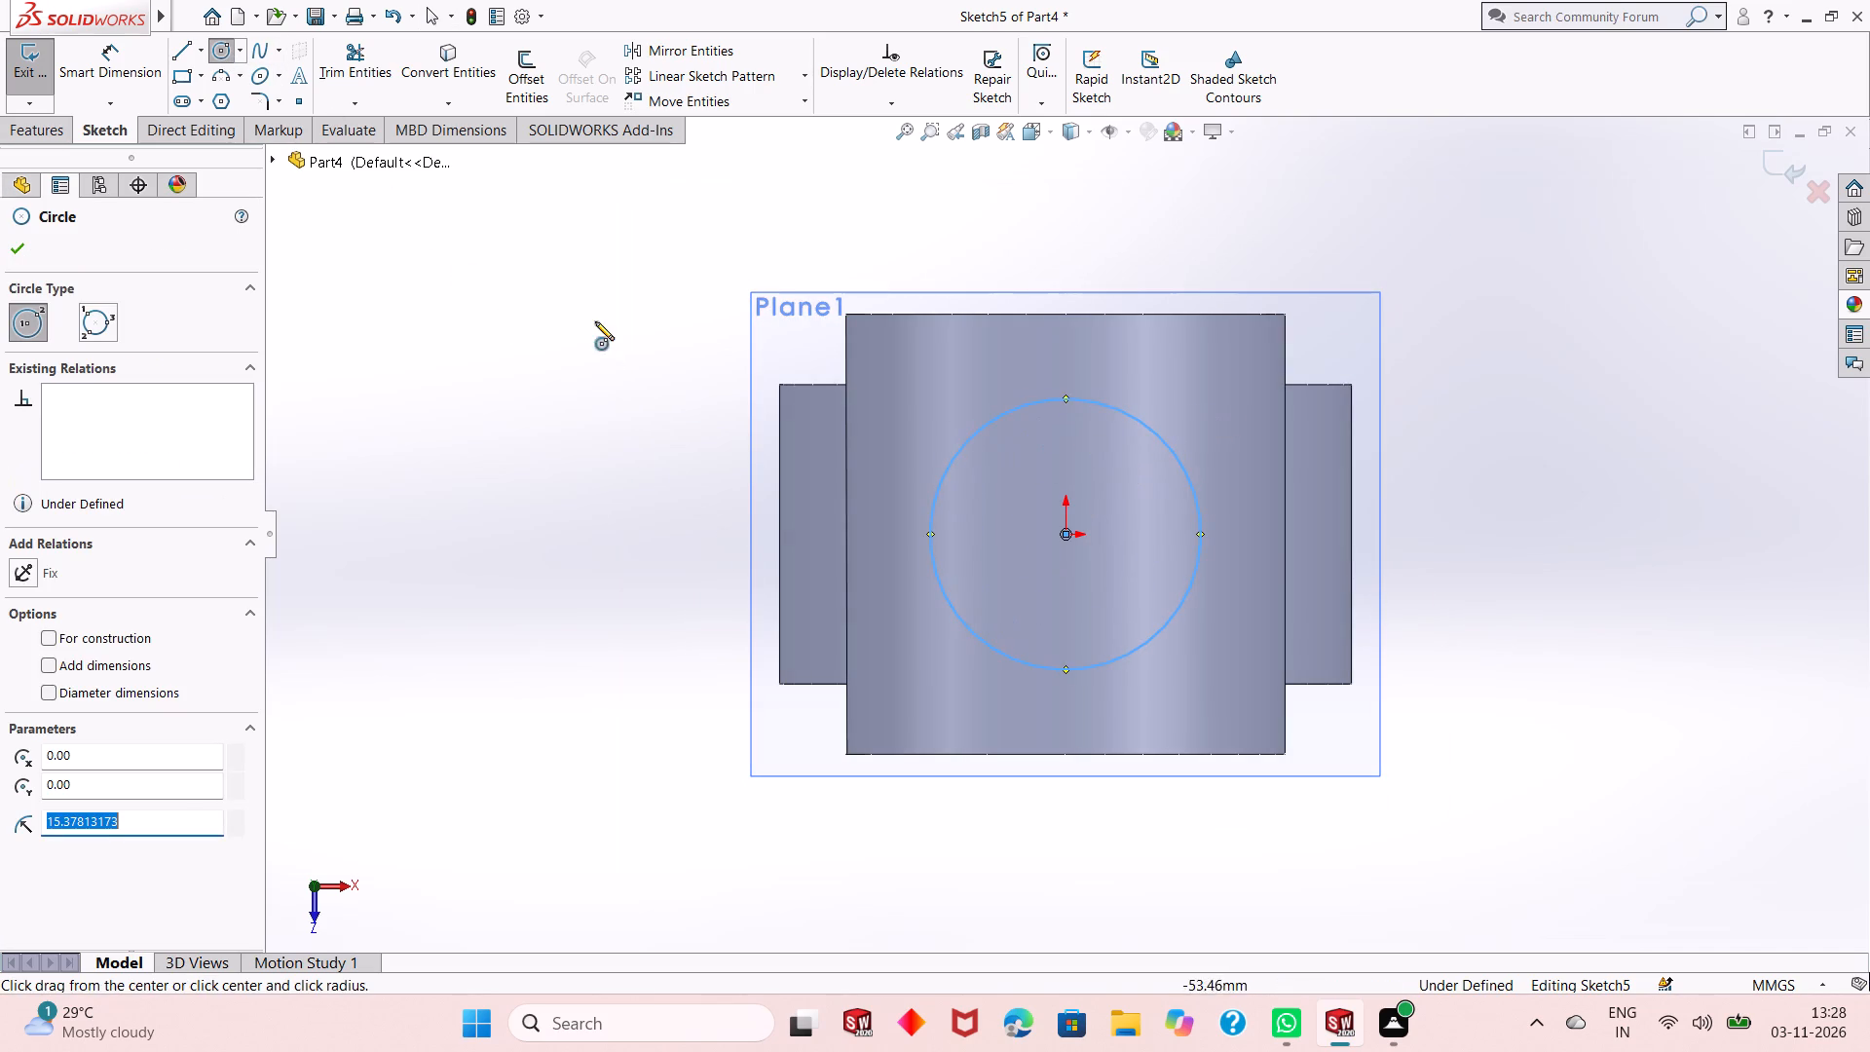
right_click(595, 321)
left_click(611, 331)
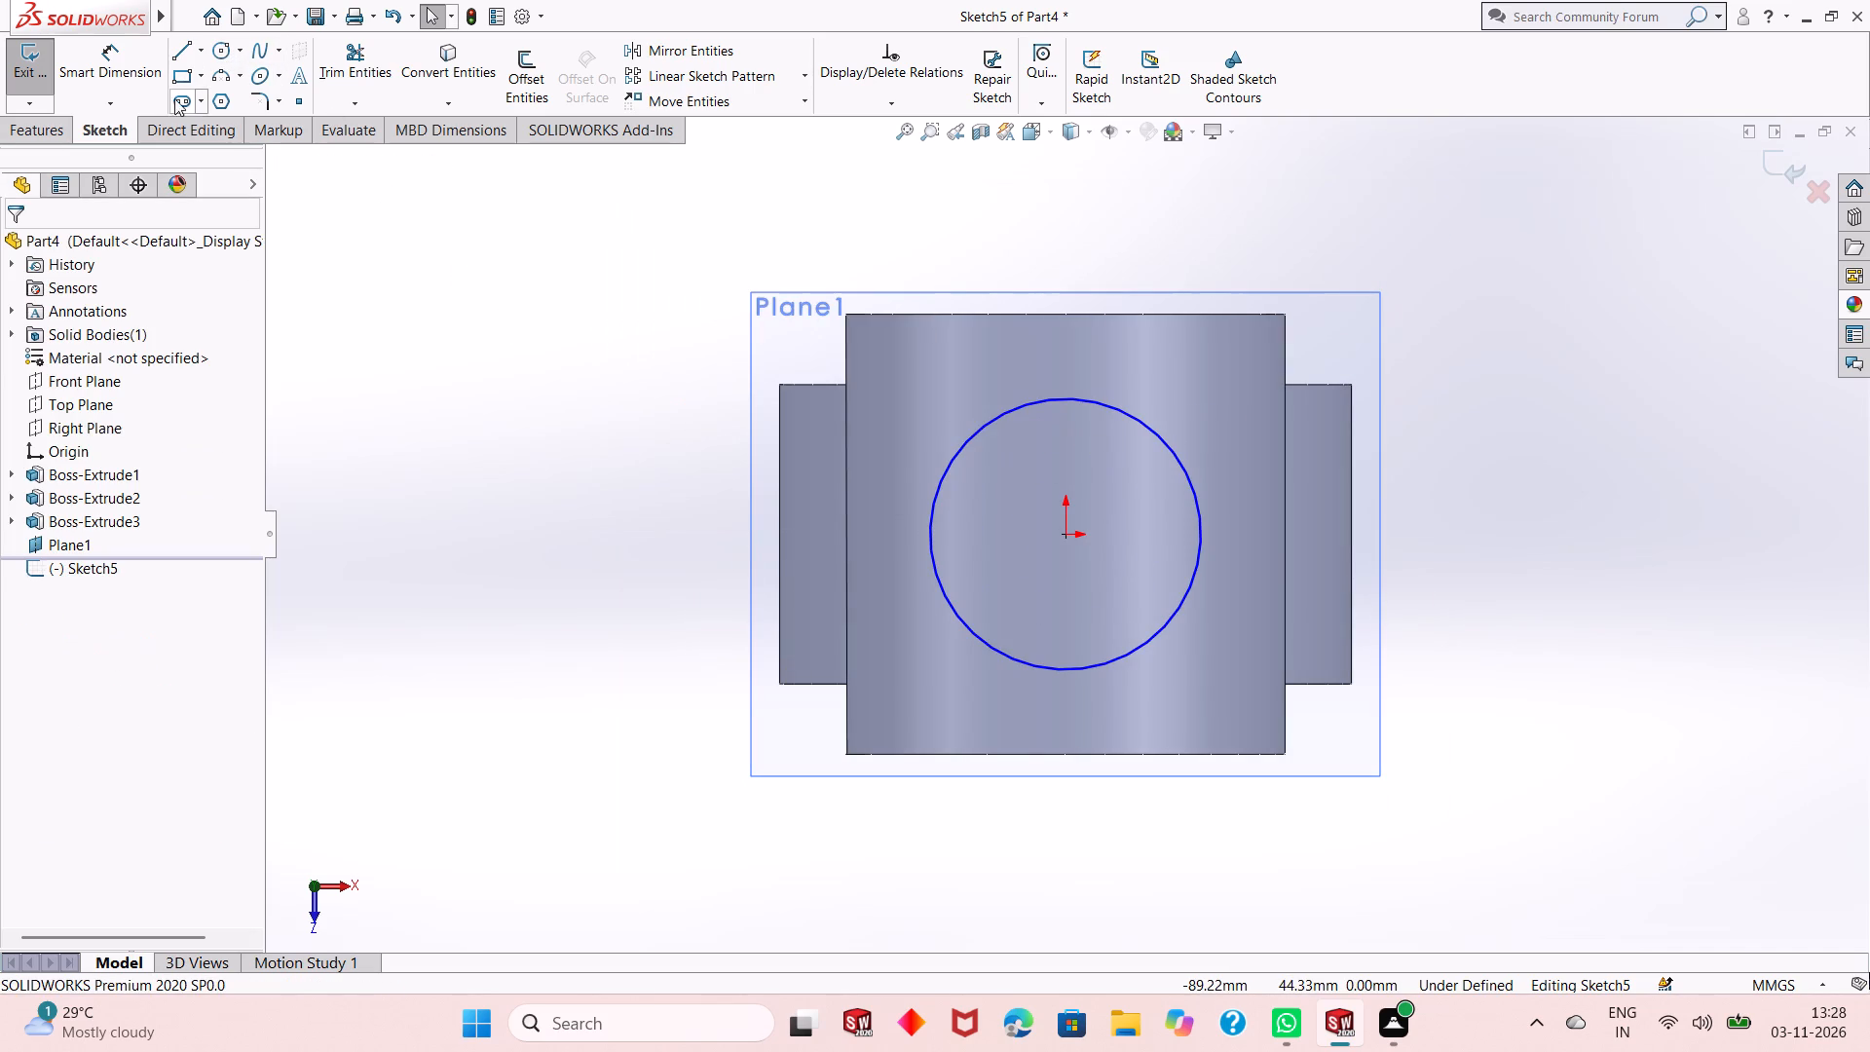
Dimension the circle's diameter to 44 mm.
left_click(104, 70)
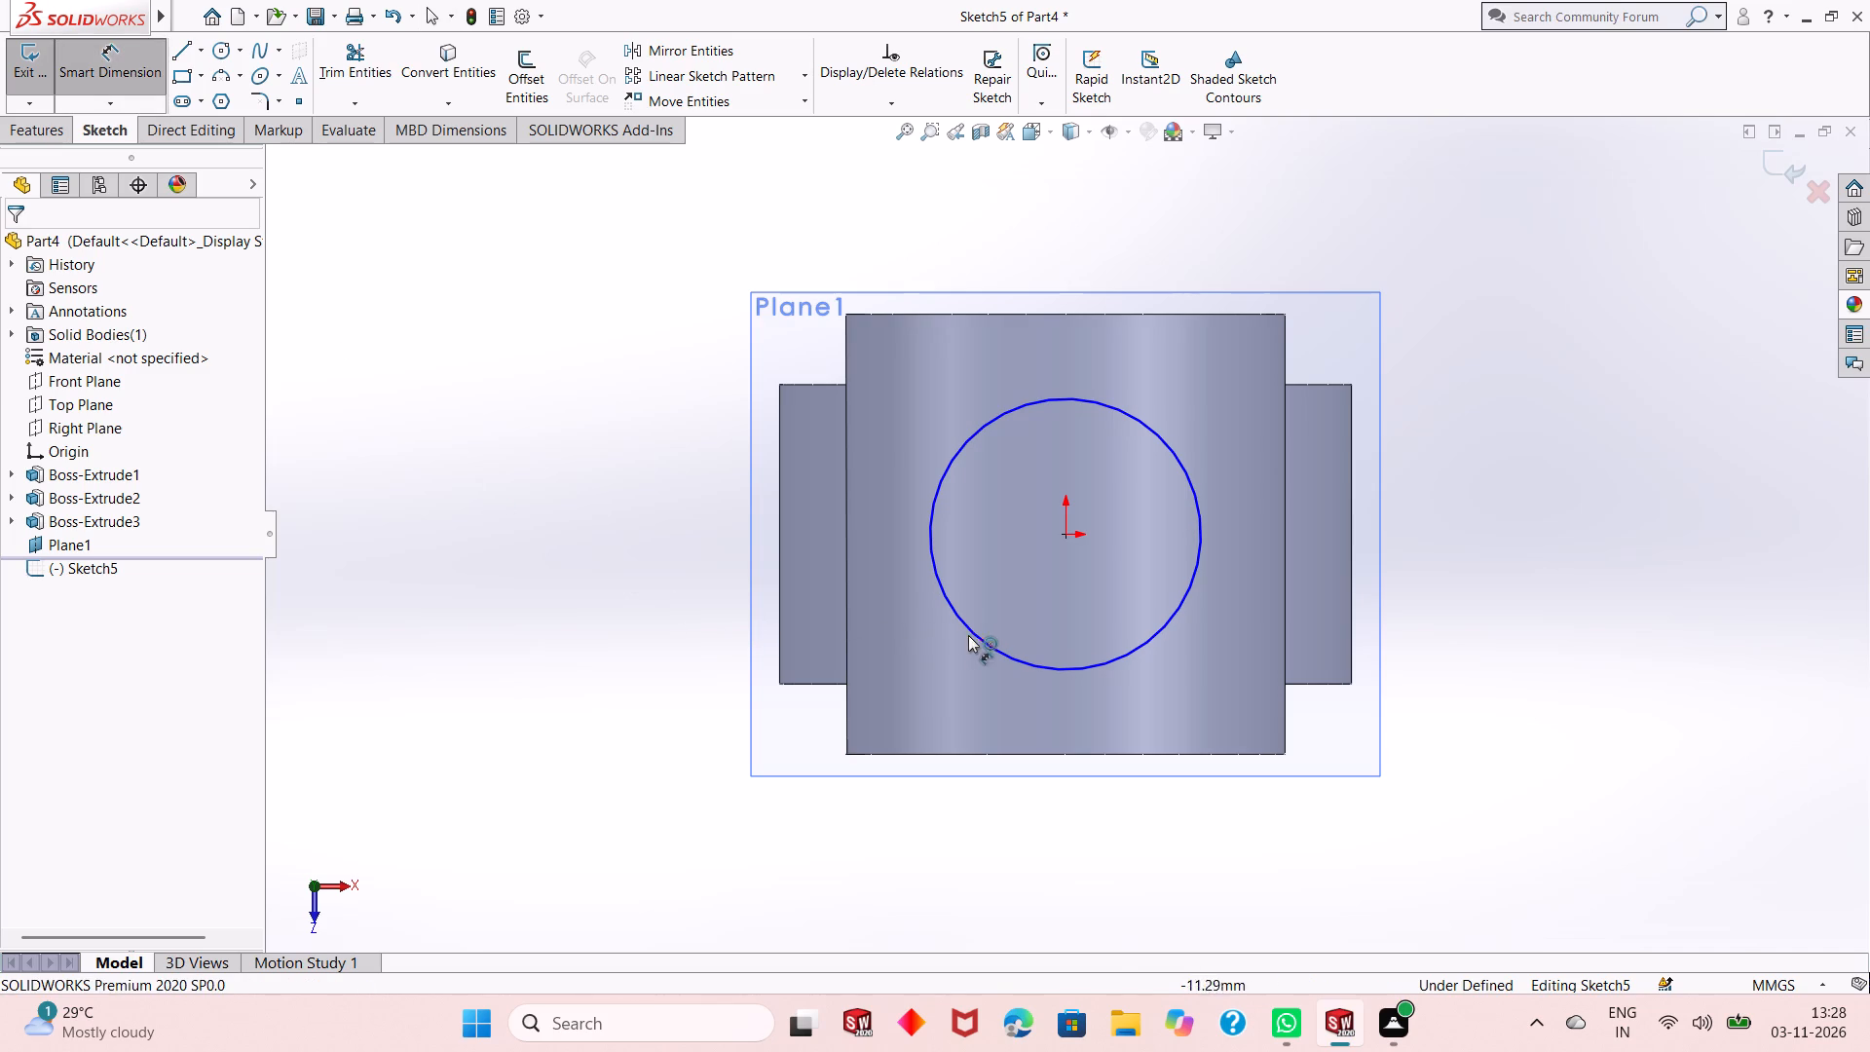
left_click(978, 642)
left_click(552, 808)
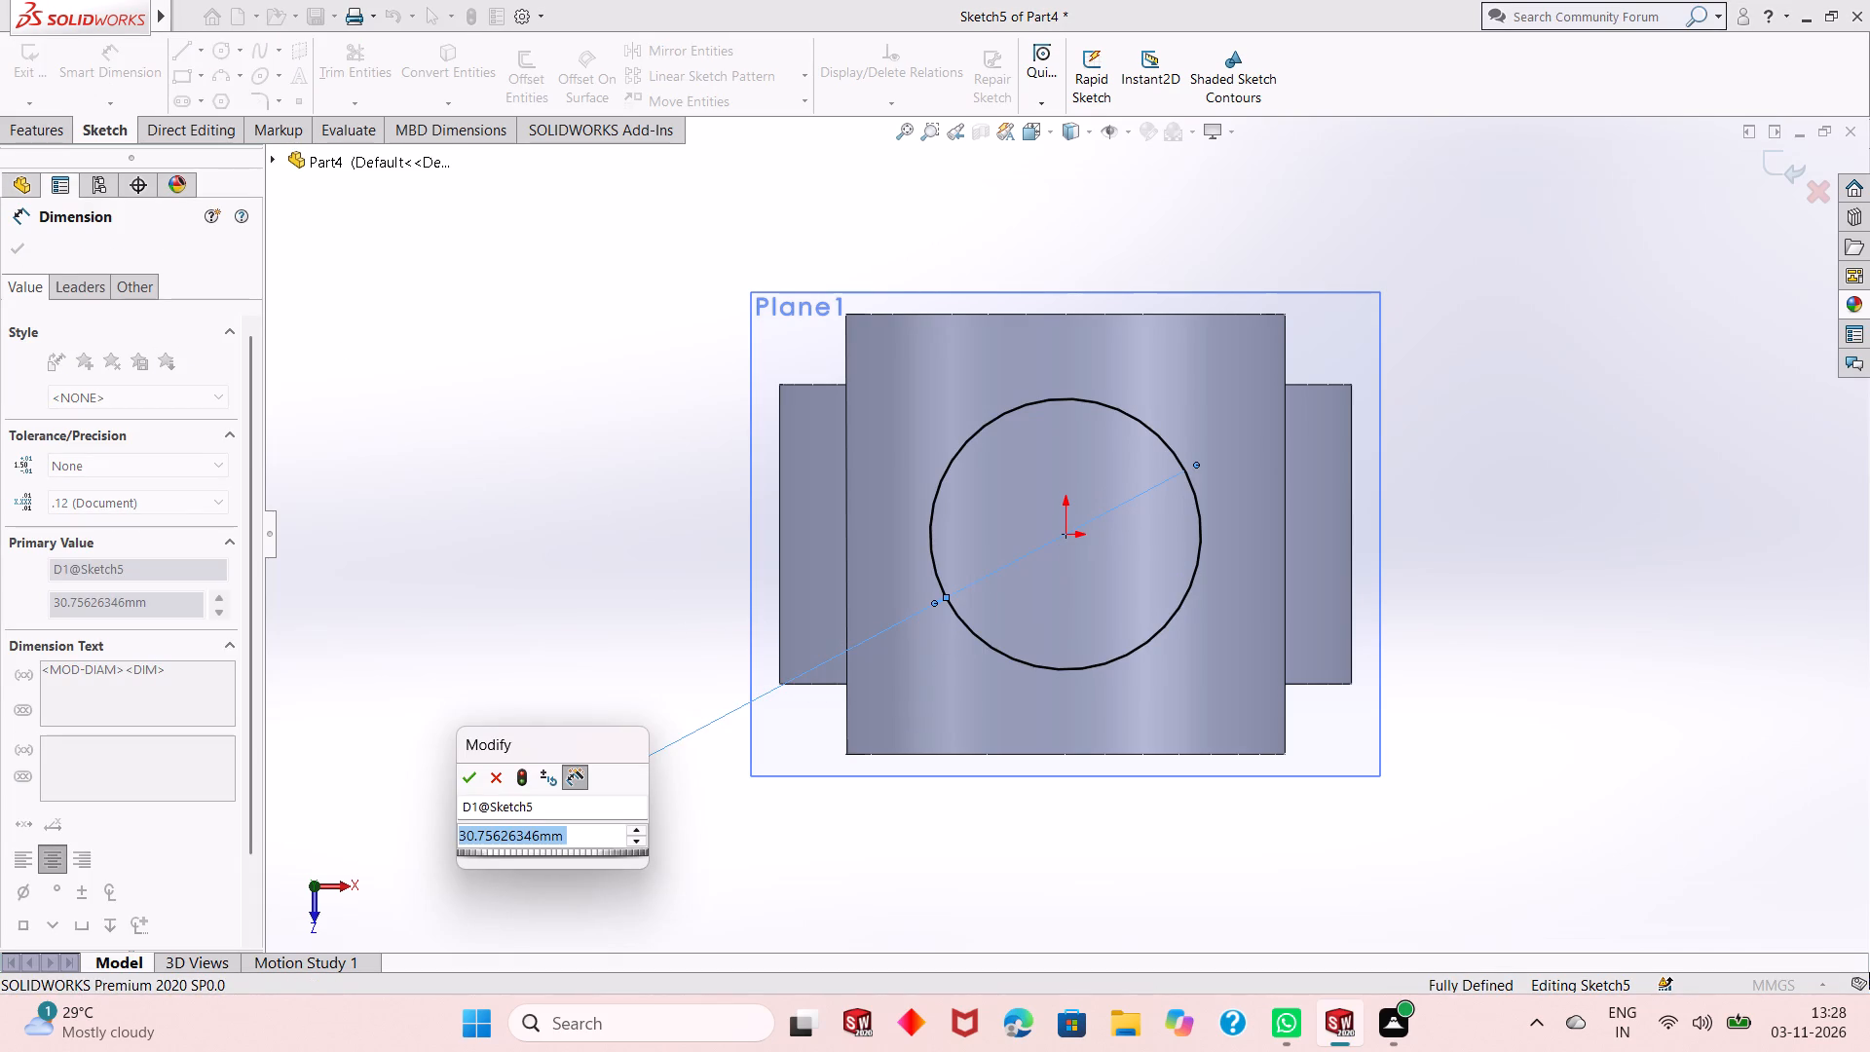
type("44")
key("Return")
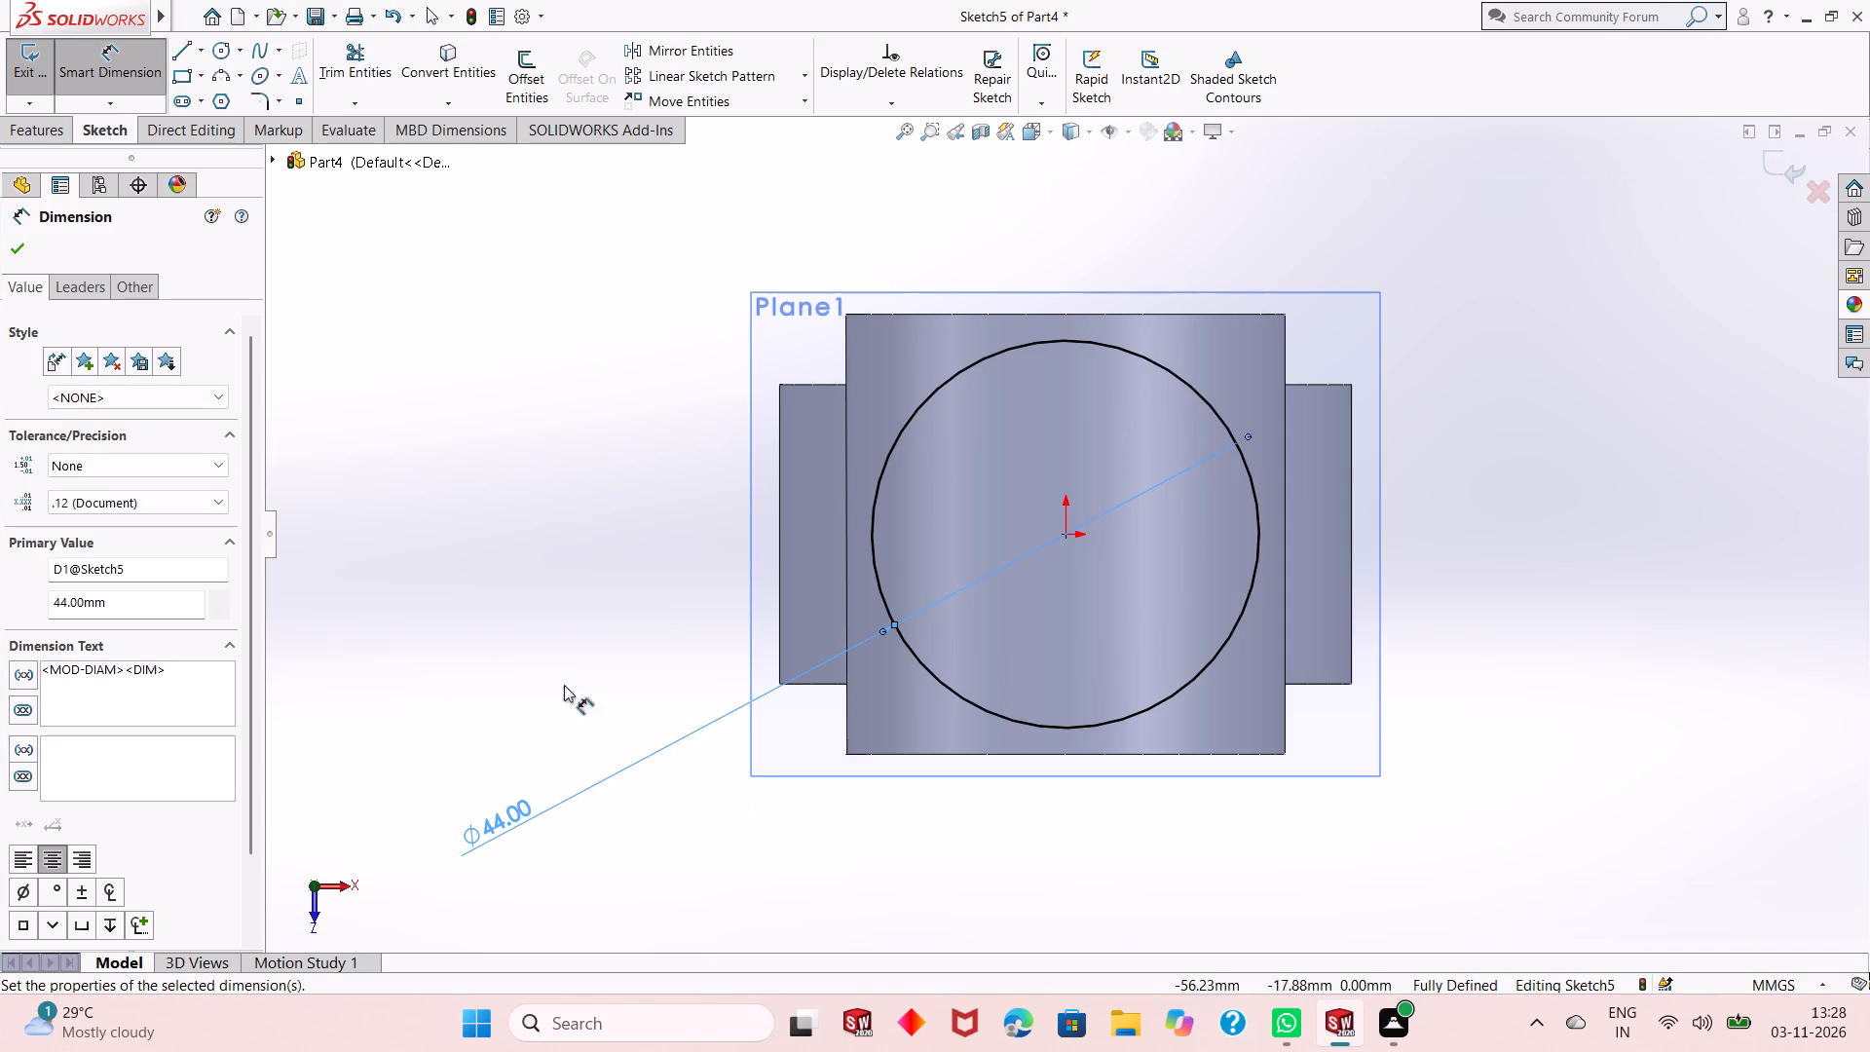
left_click(18, 247)
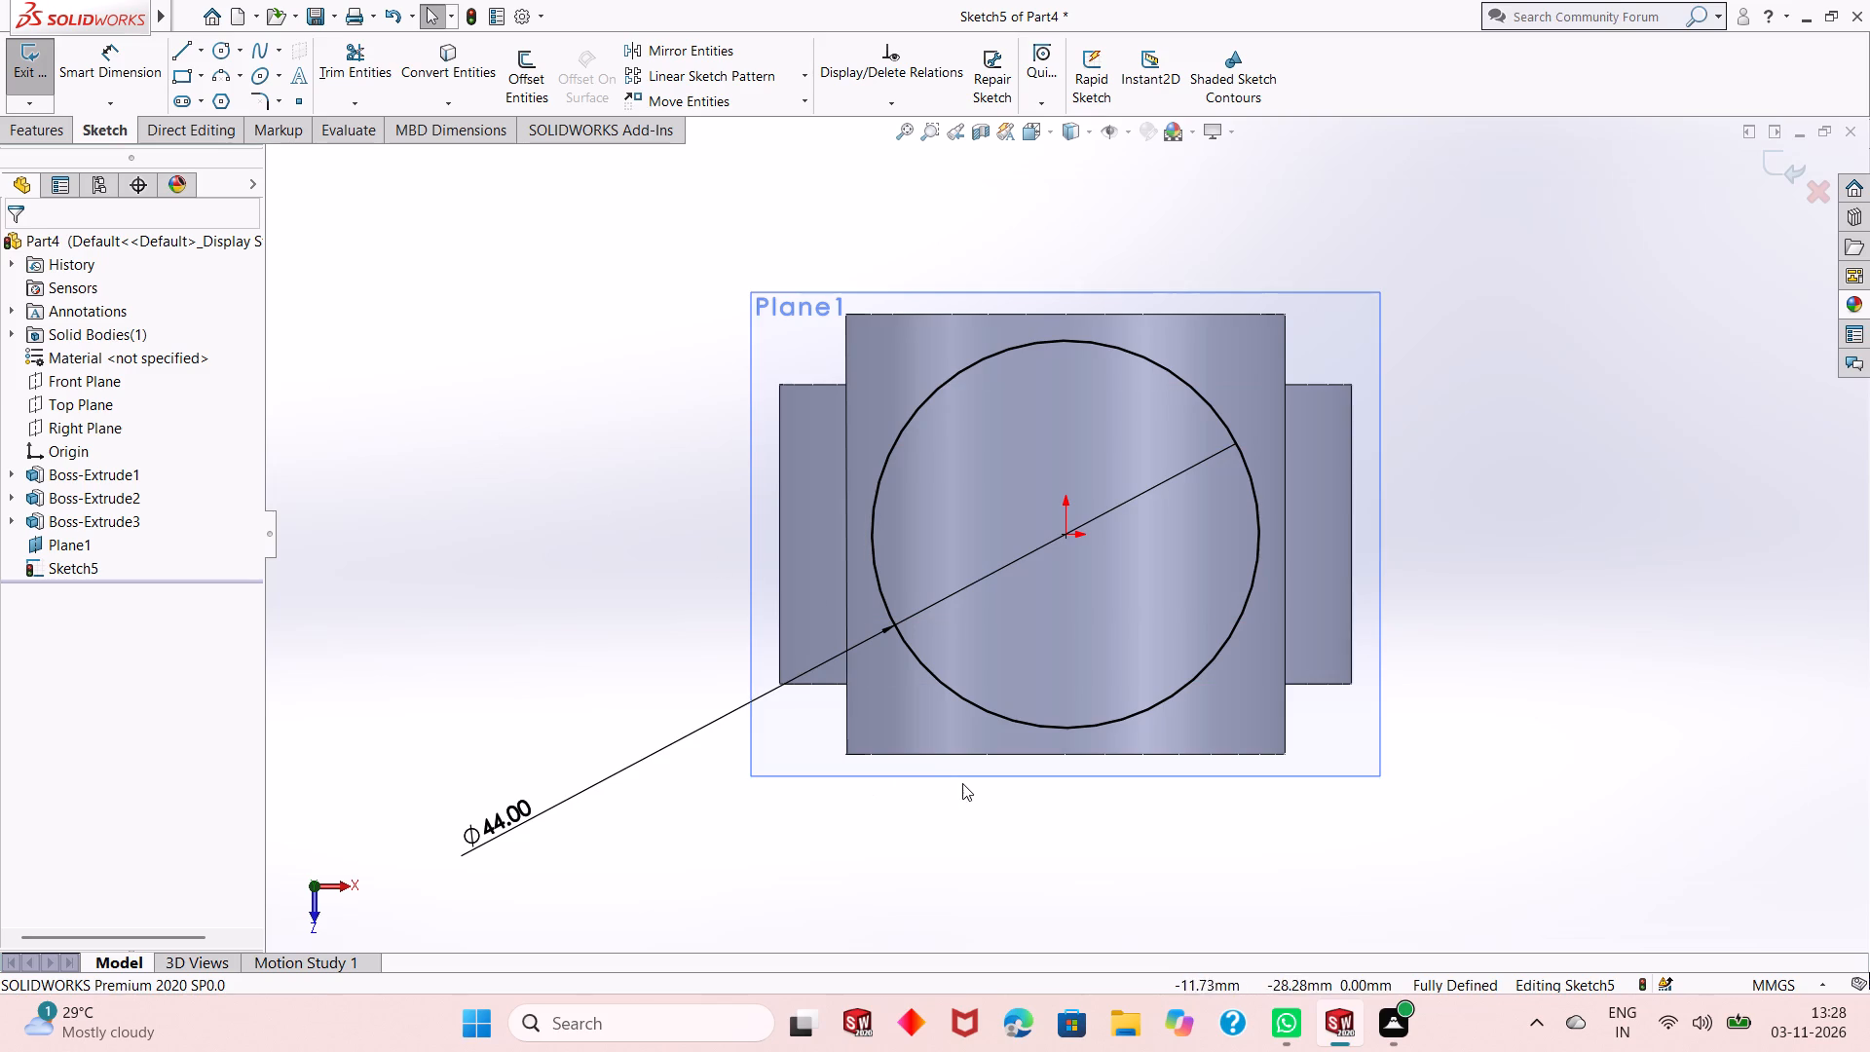
Extrude the 44 mm circle down towards the tapered body with the Up To Next end condition and merged result.
middle_click_drag(964, 785, 964, 602)
scroll(967, 614, "up", 5)
scroll(1058, 279, "down", 3)
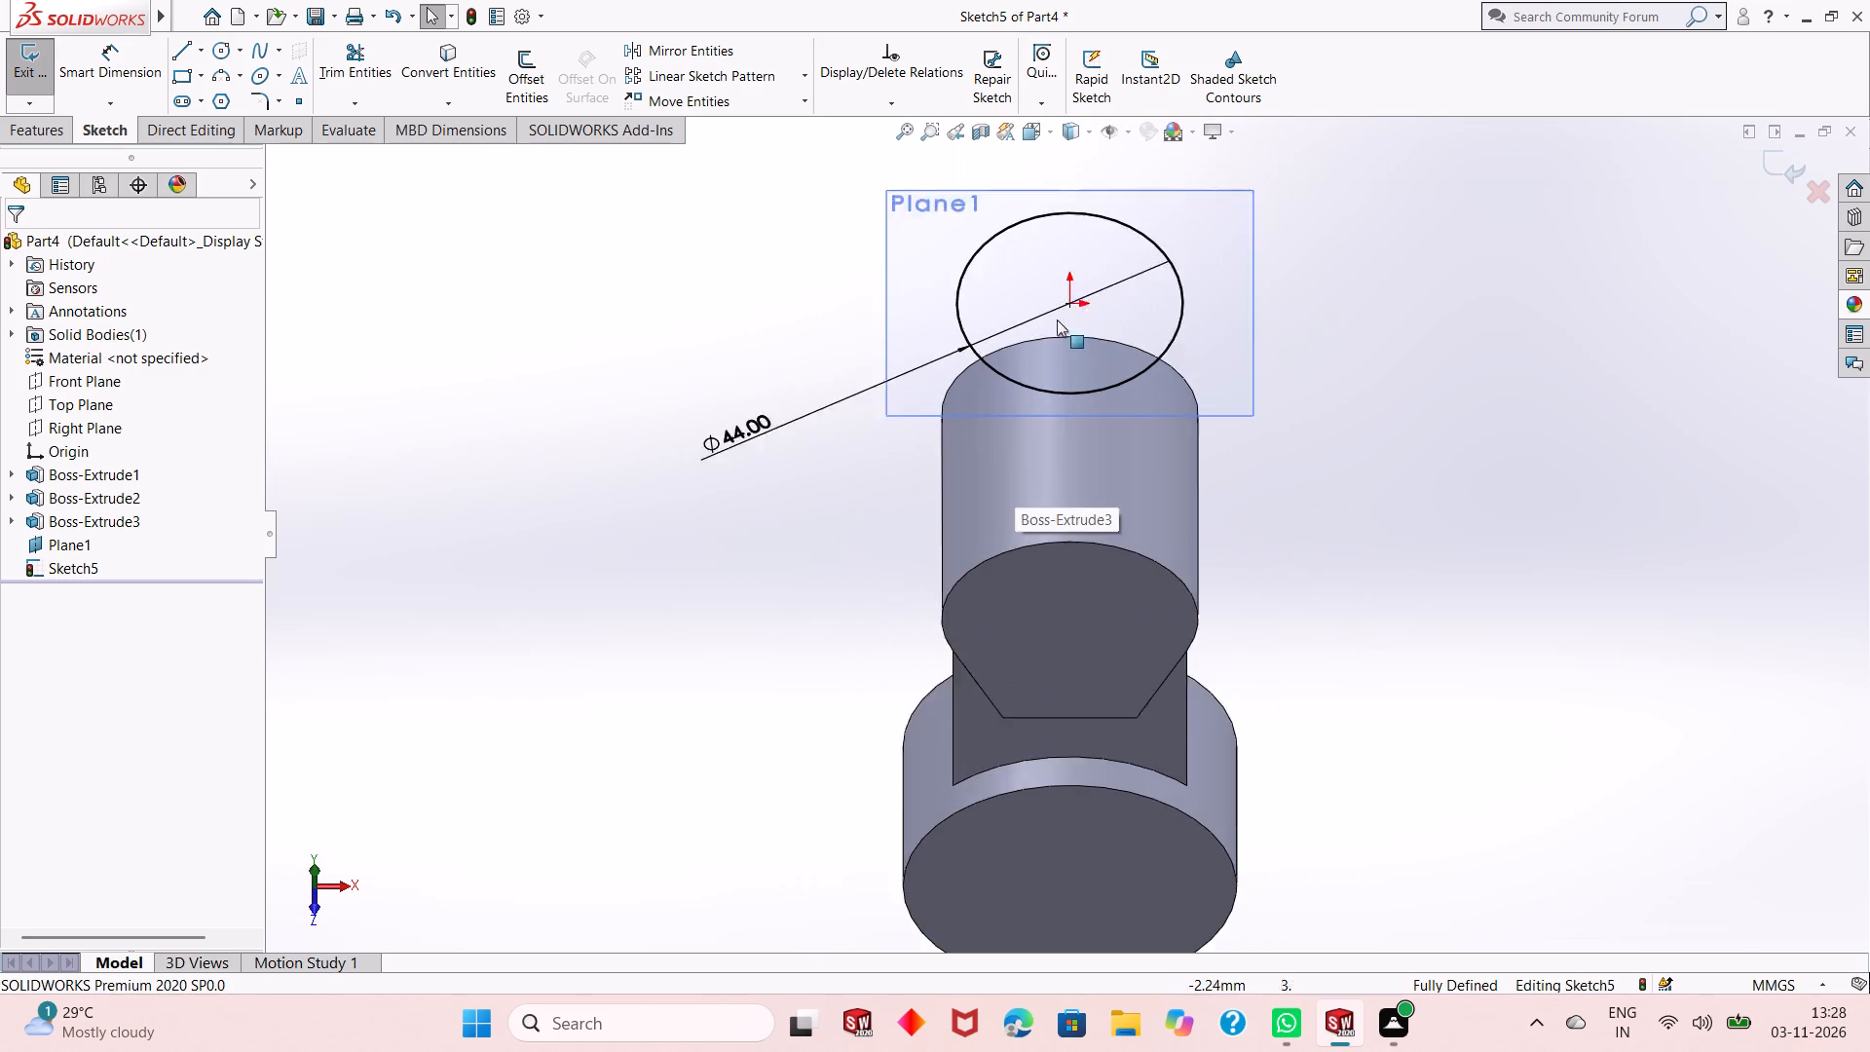
middle_click_drag(975, 752, 975, 605)
scroll(975, 602, "up", 2)
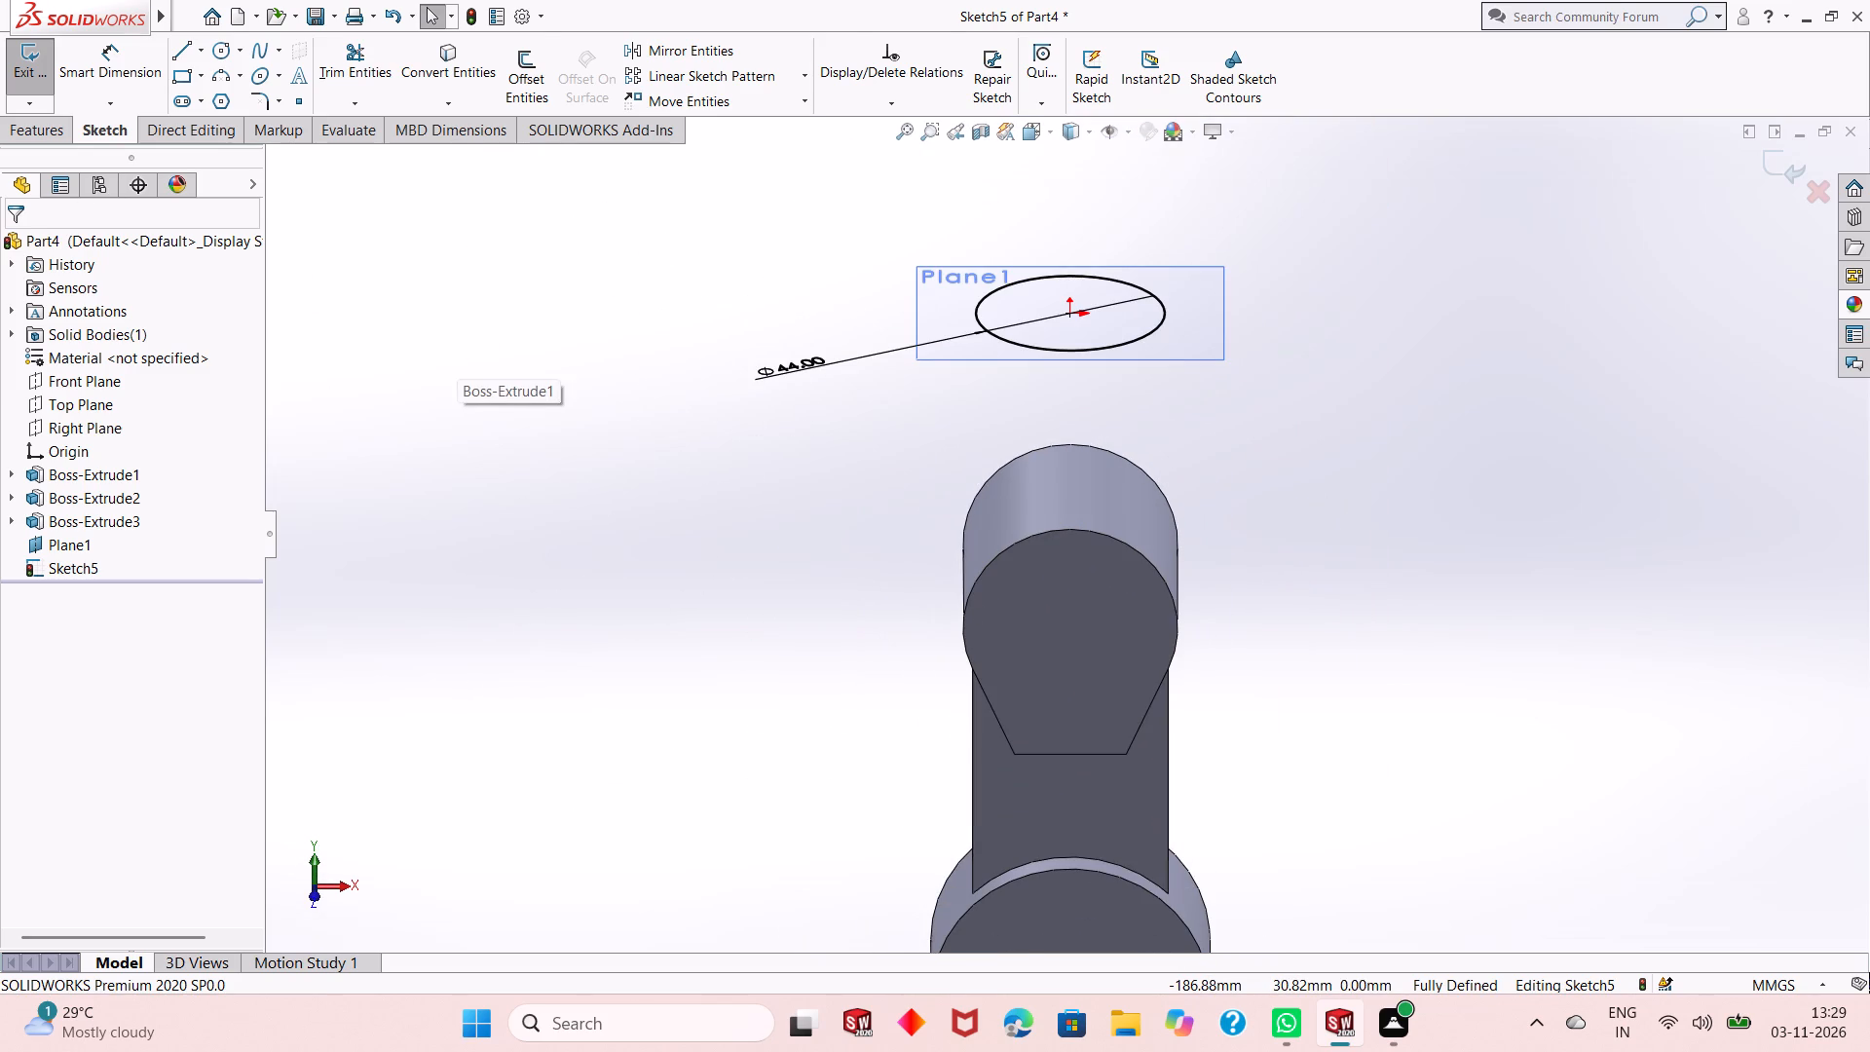
left_click(51, 133)
left_click(58, 88)
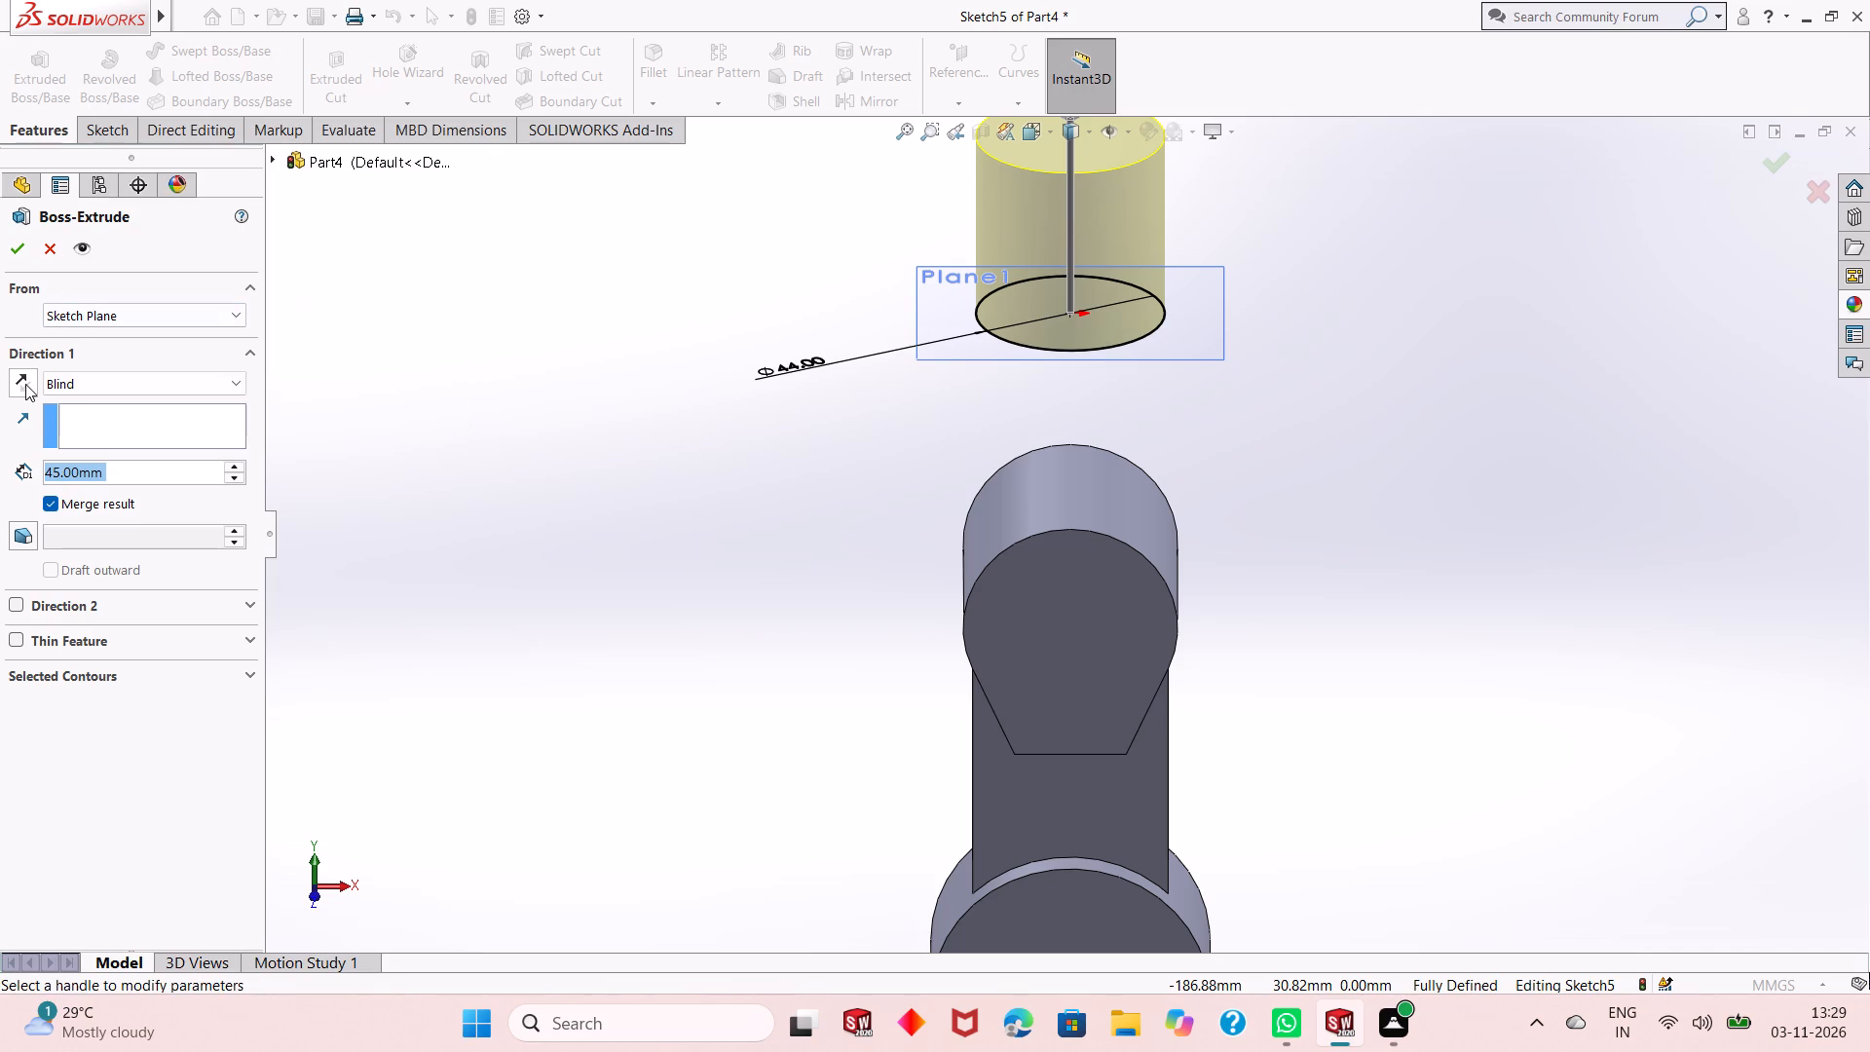
left_click(24, 386)
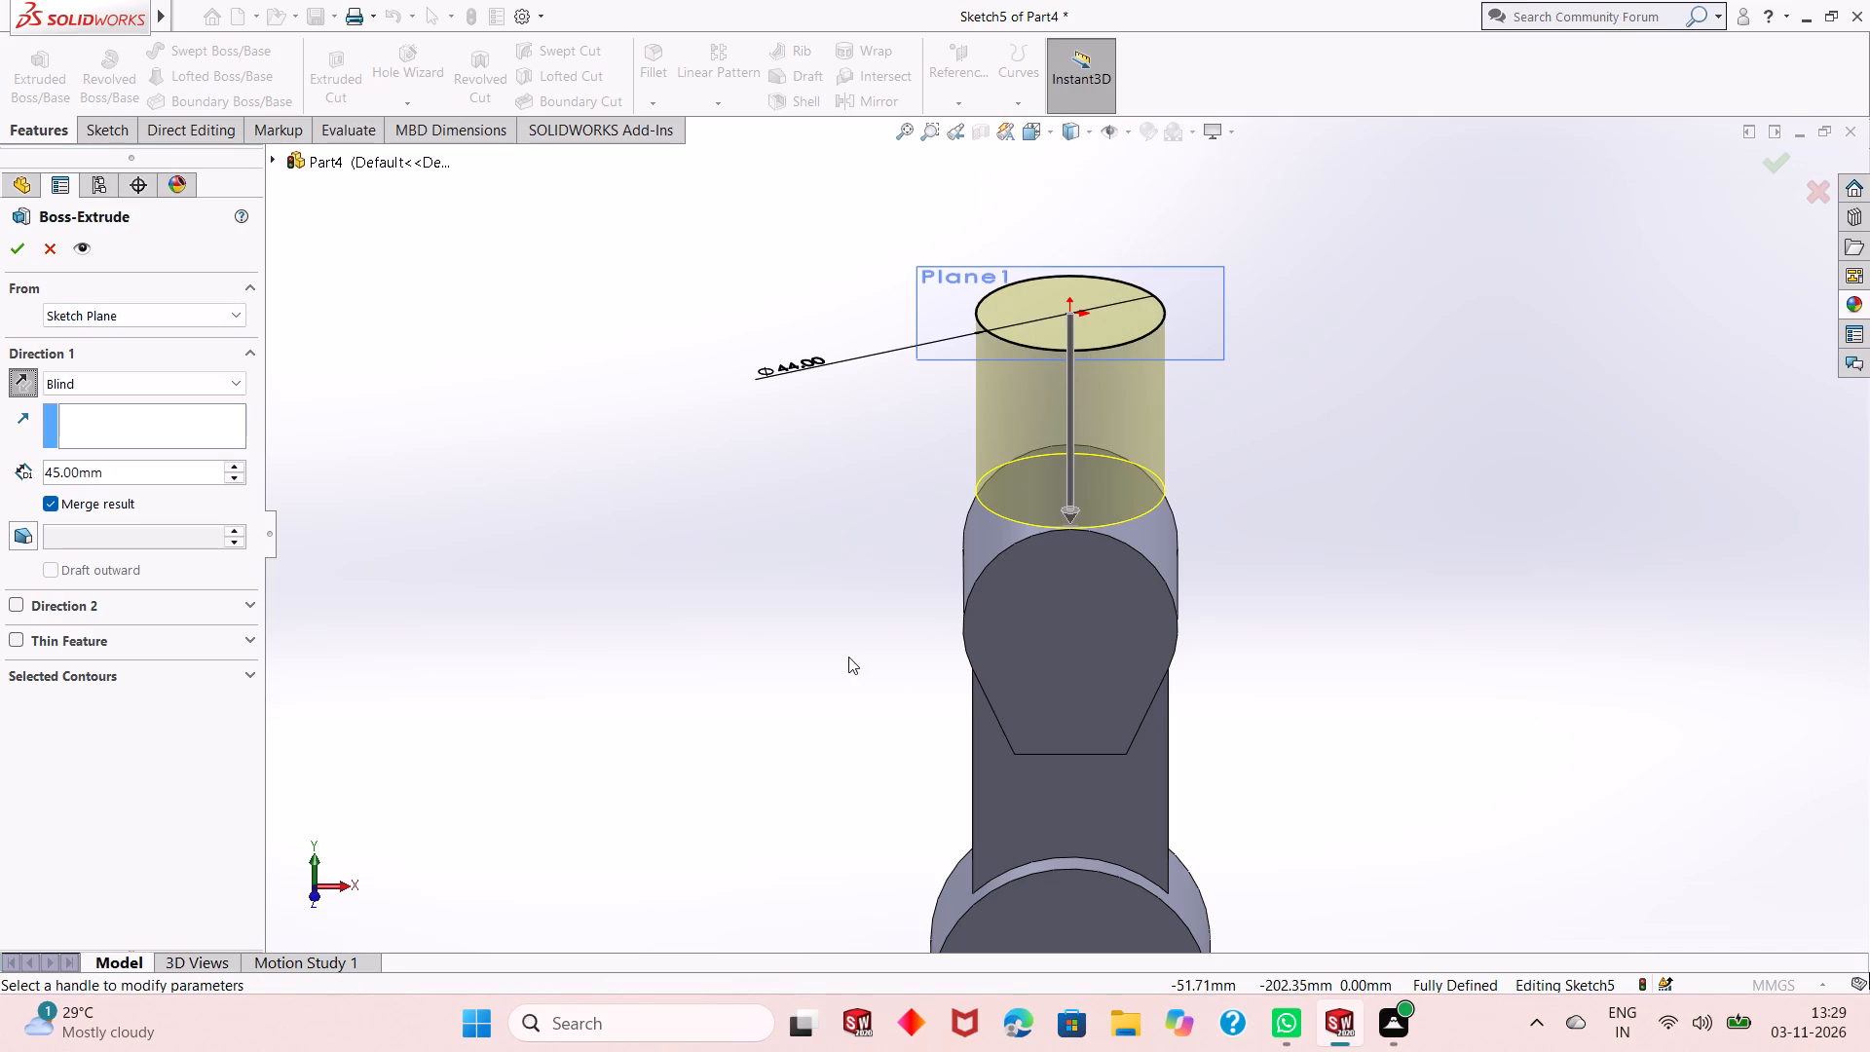
middle_click_drag(848, 658, 855, 565)
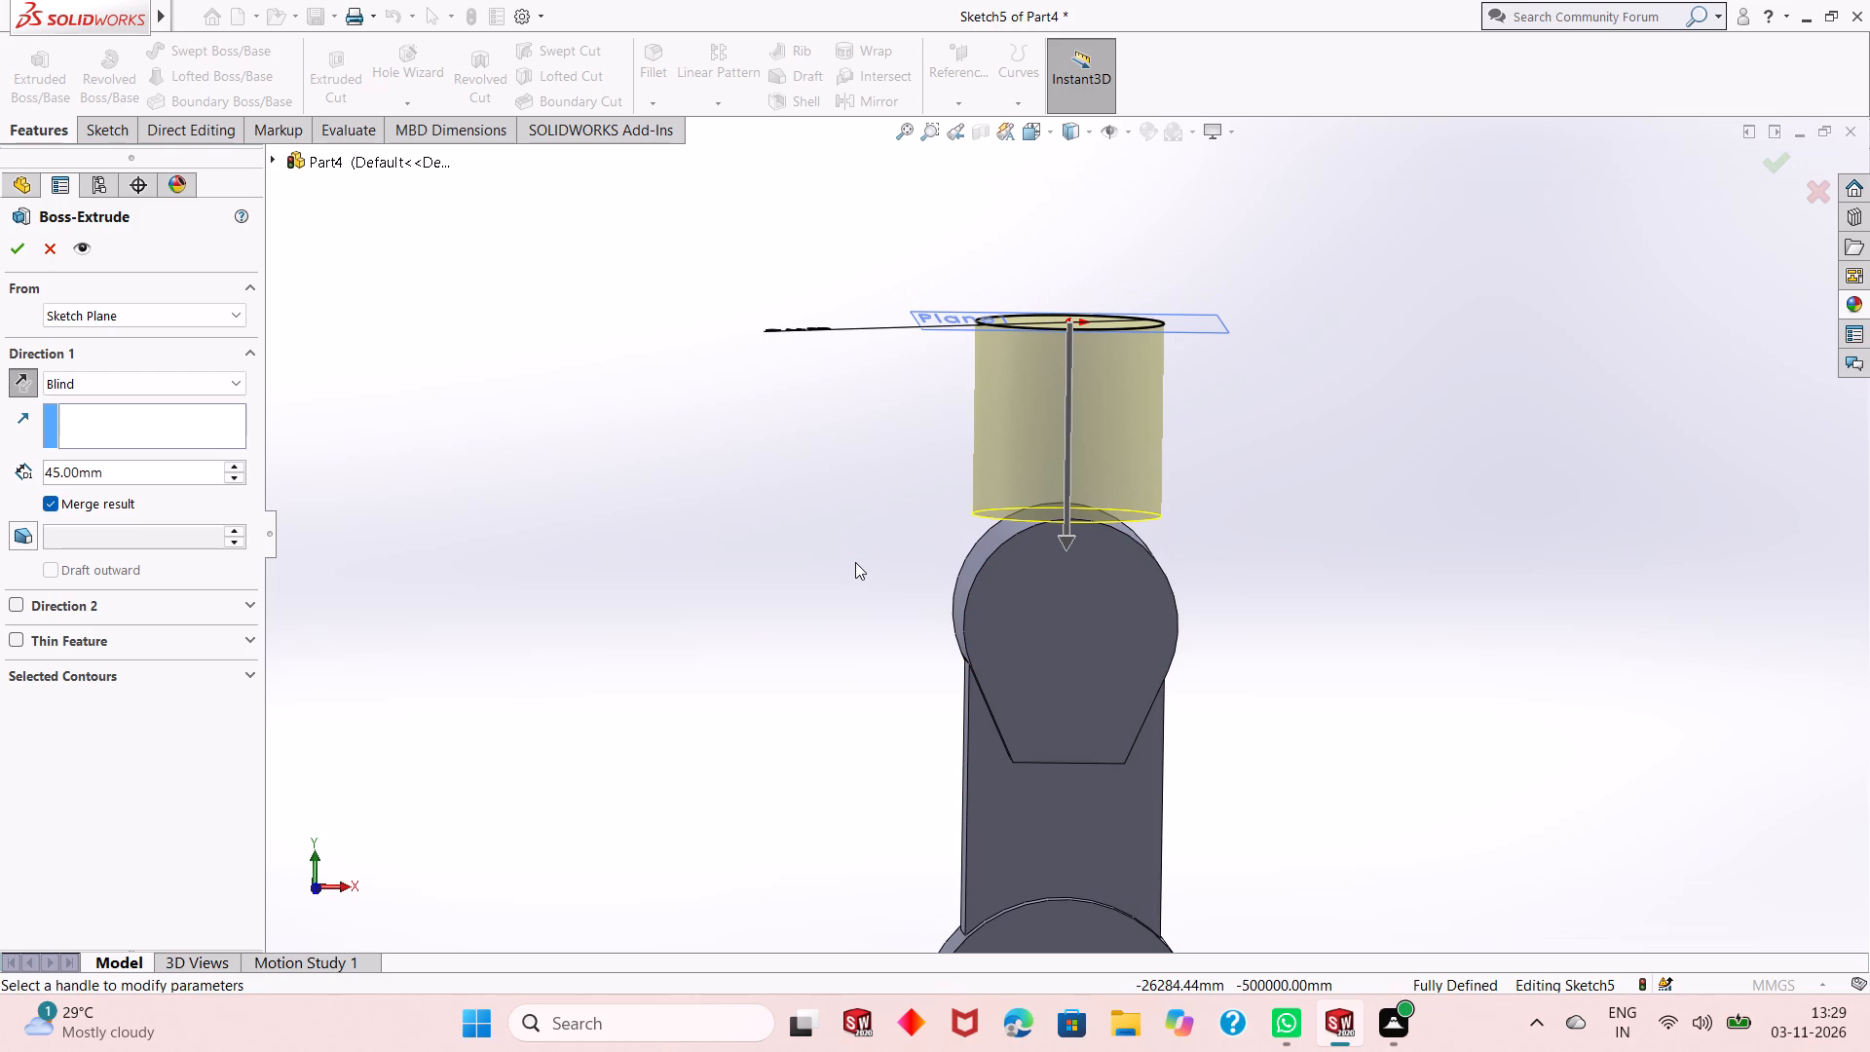
middle_click_drag(1229, 665, 1066, 688)
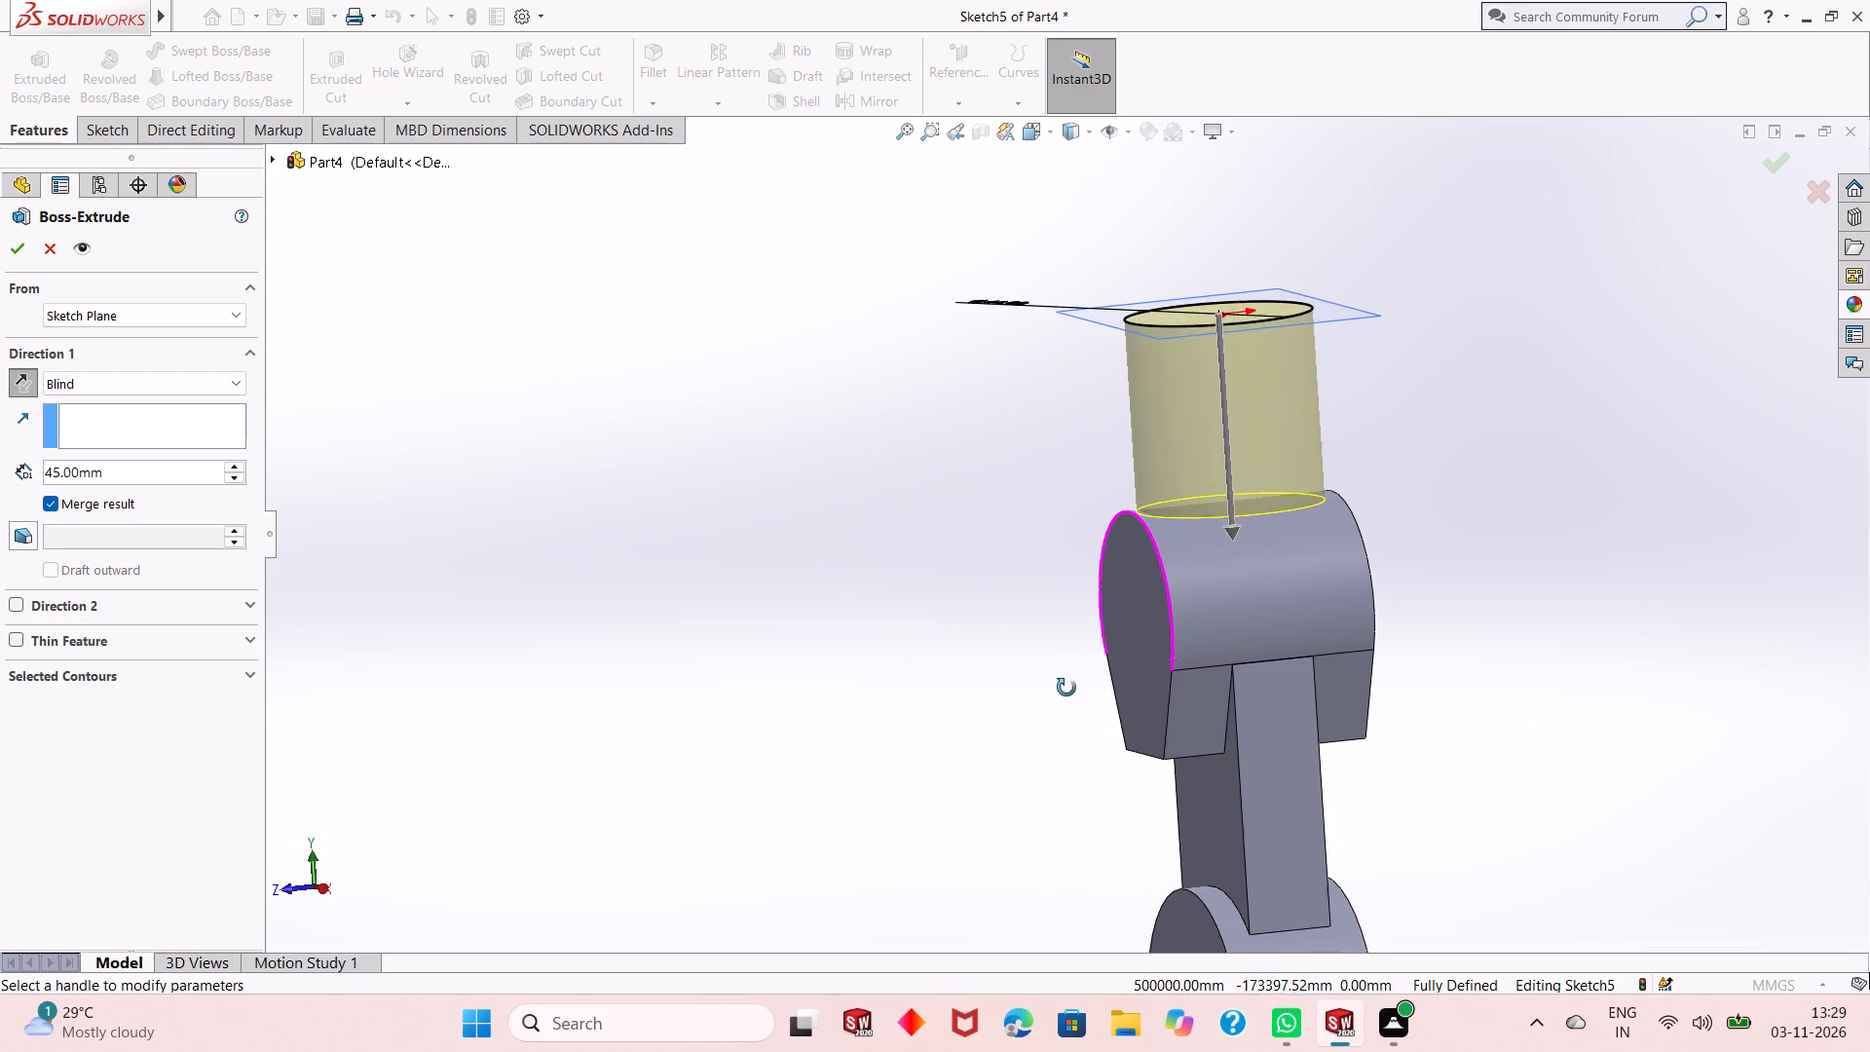
middle_click_drag(1066, 688, 1066, 698)
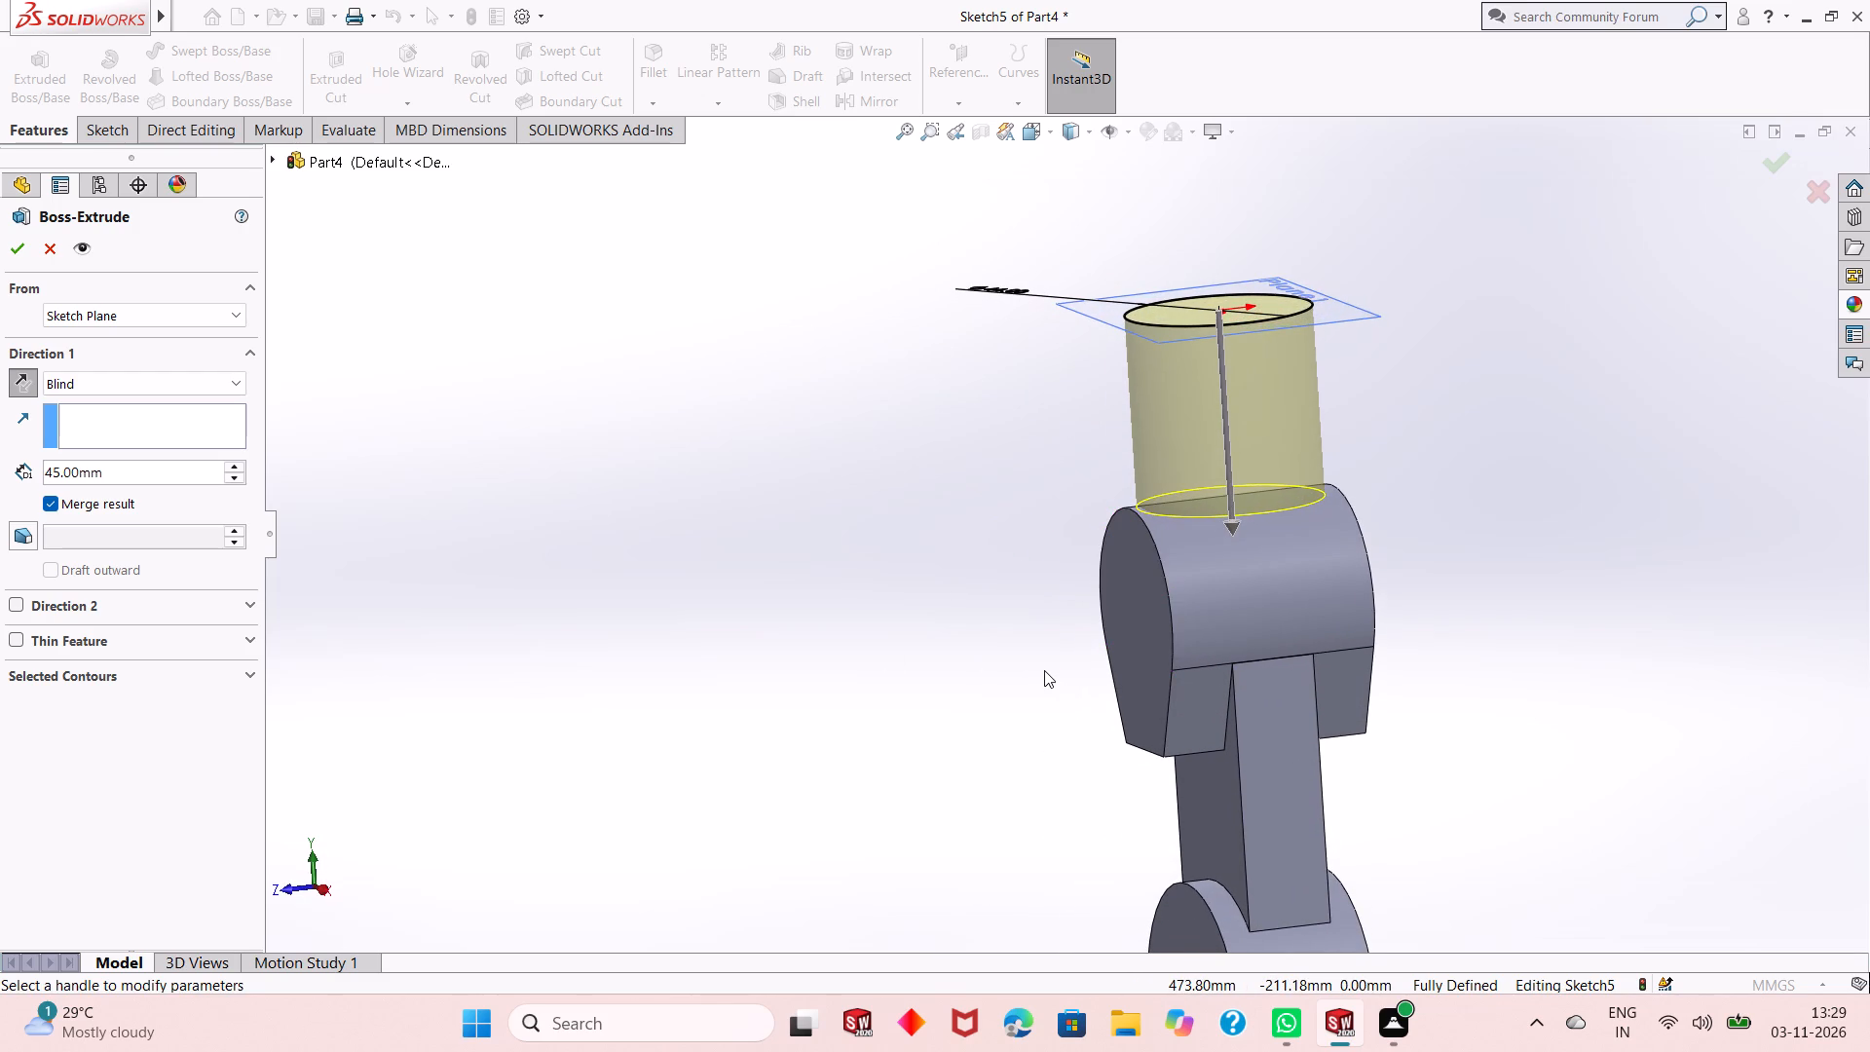
middle_click_drag(1044, 670, 1025, 696)
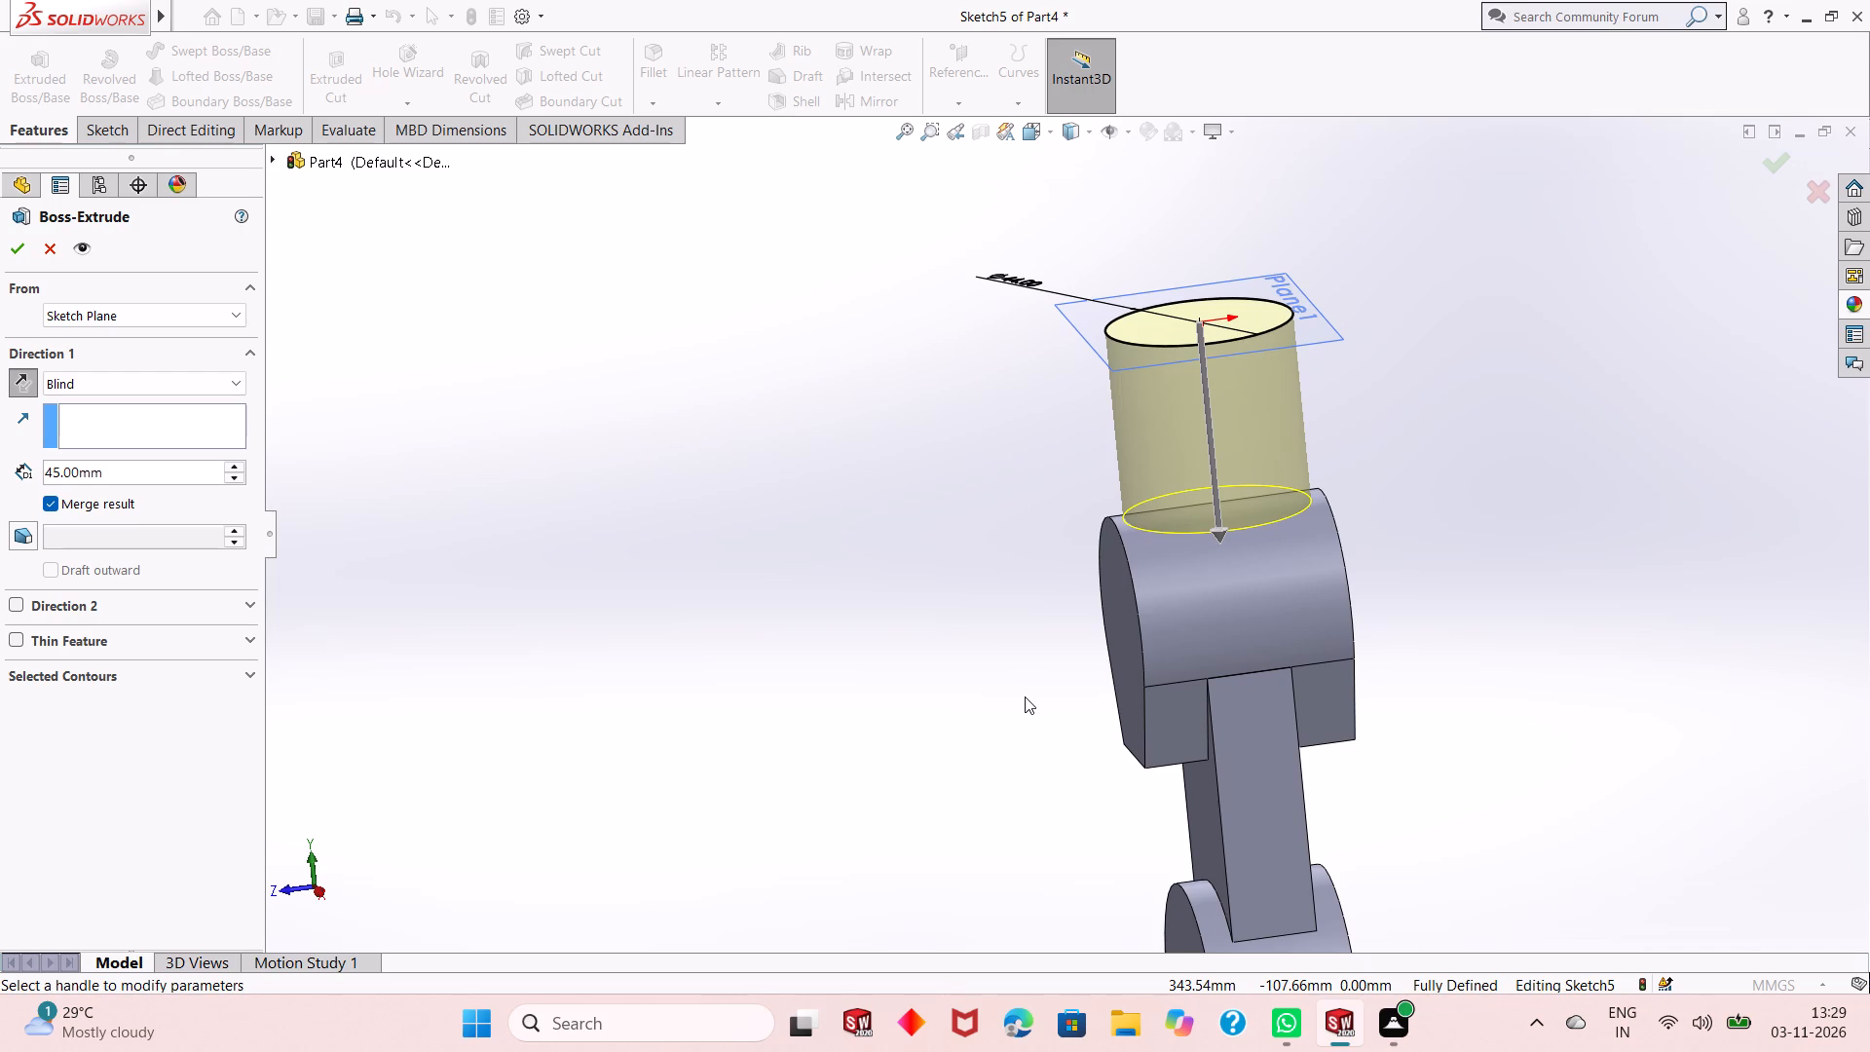
left_click(212, 380)
left_click(199, 437)
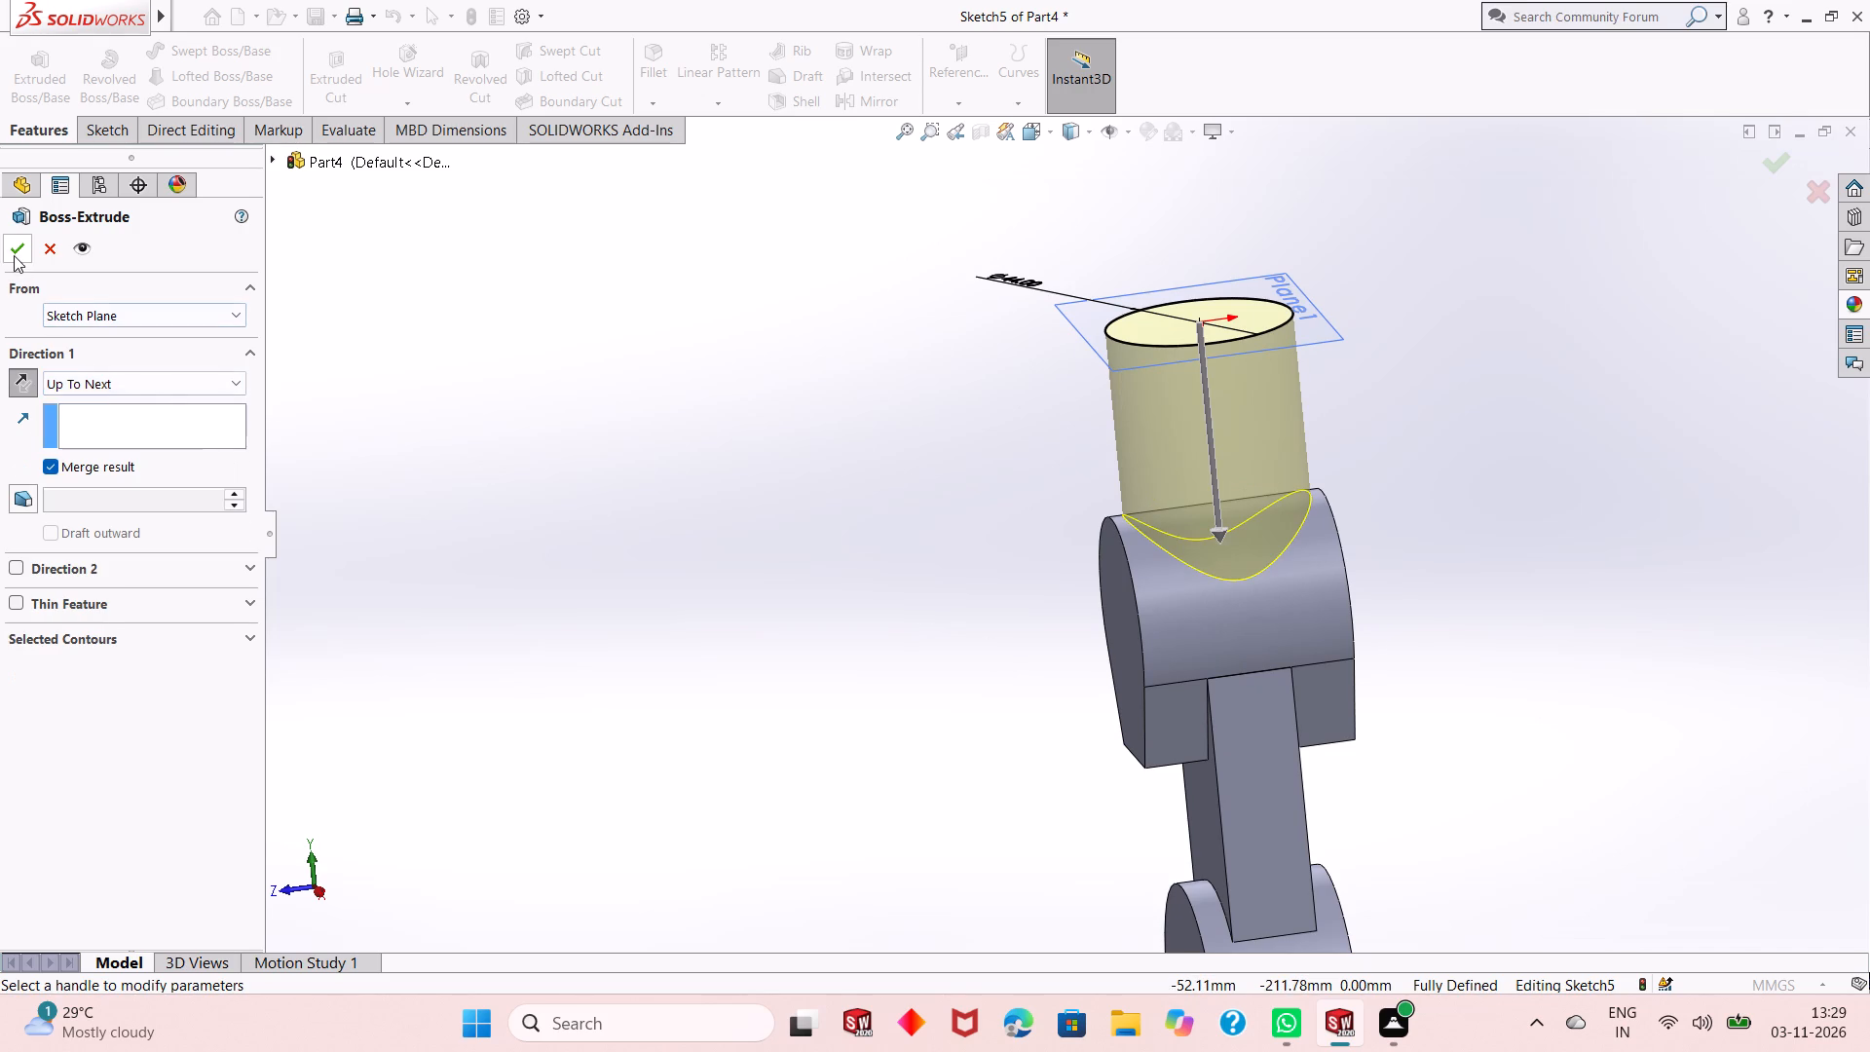
left_click(12, 253)
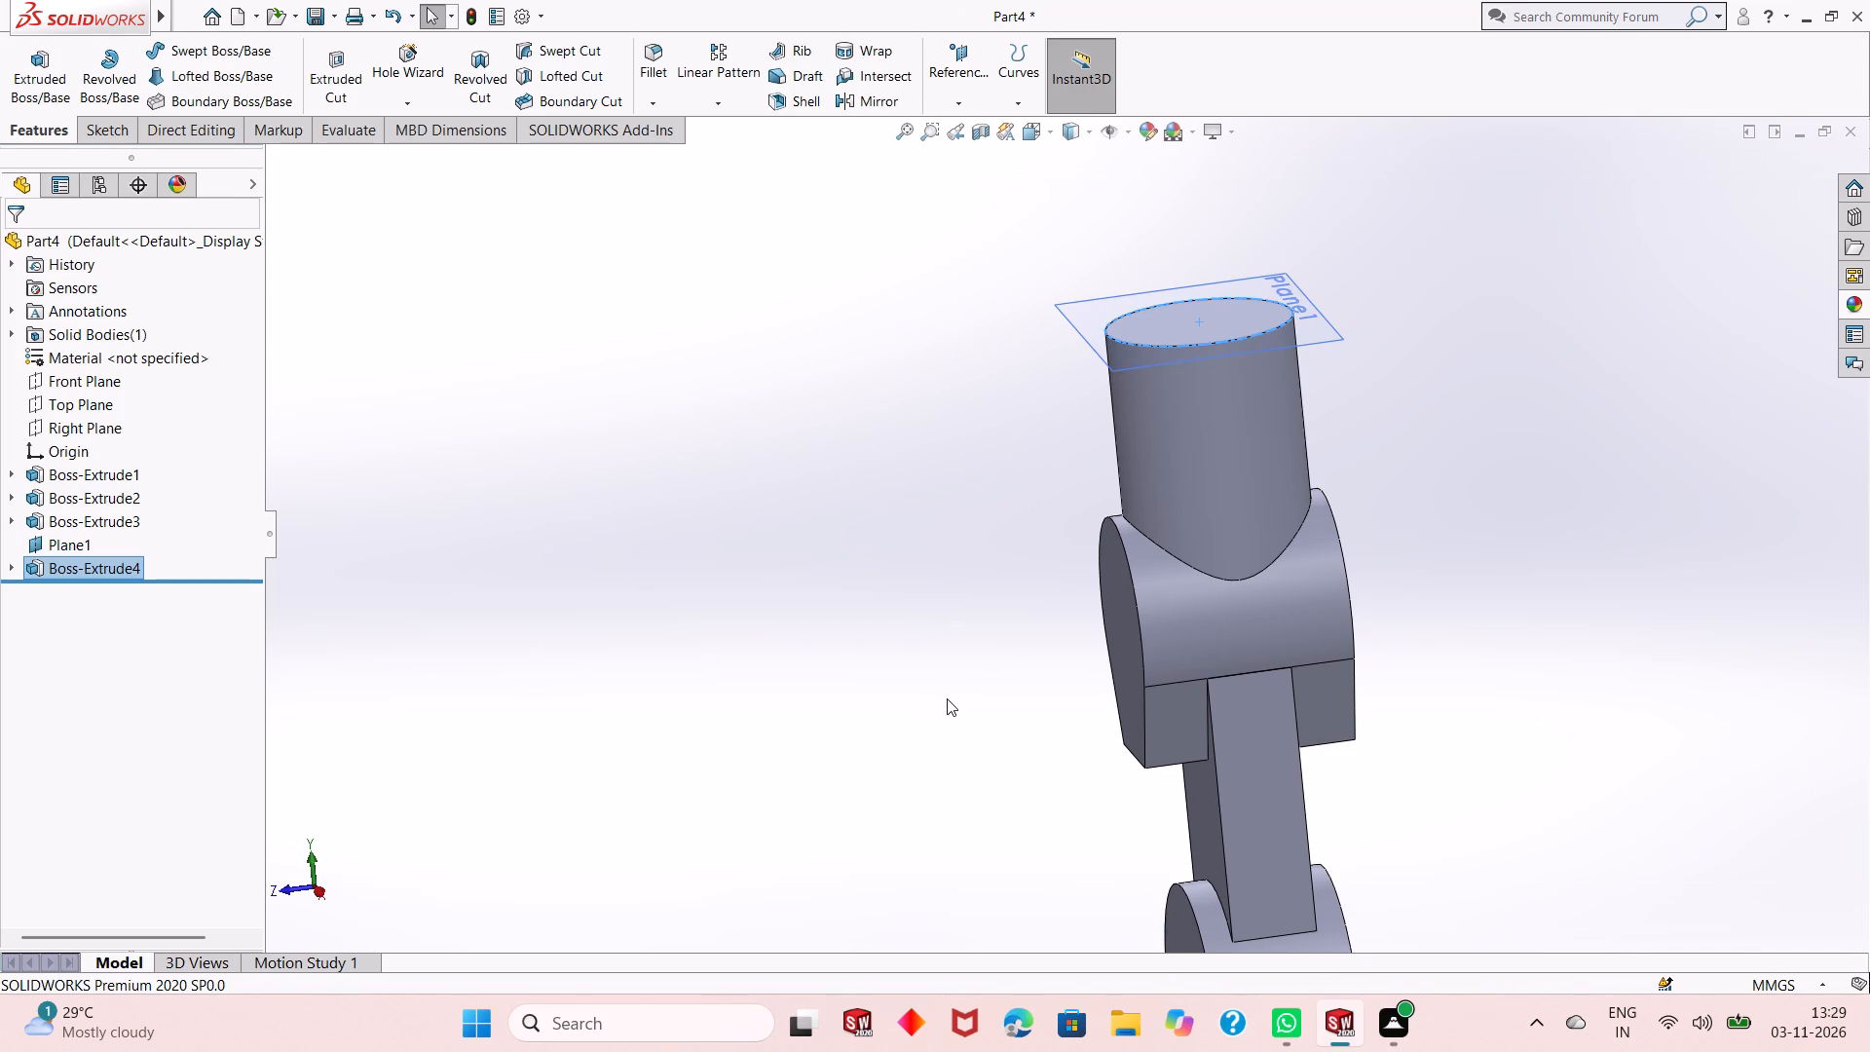
Hide the offset reference plane at the top of the new cylinder.
right_click(1315, 331)
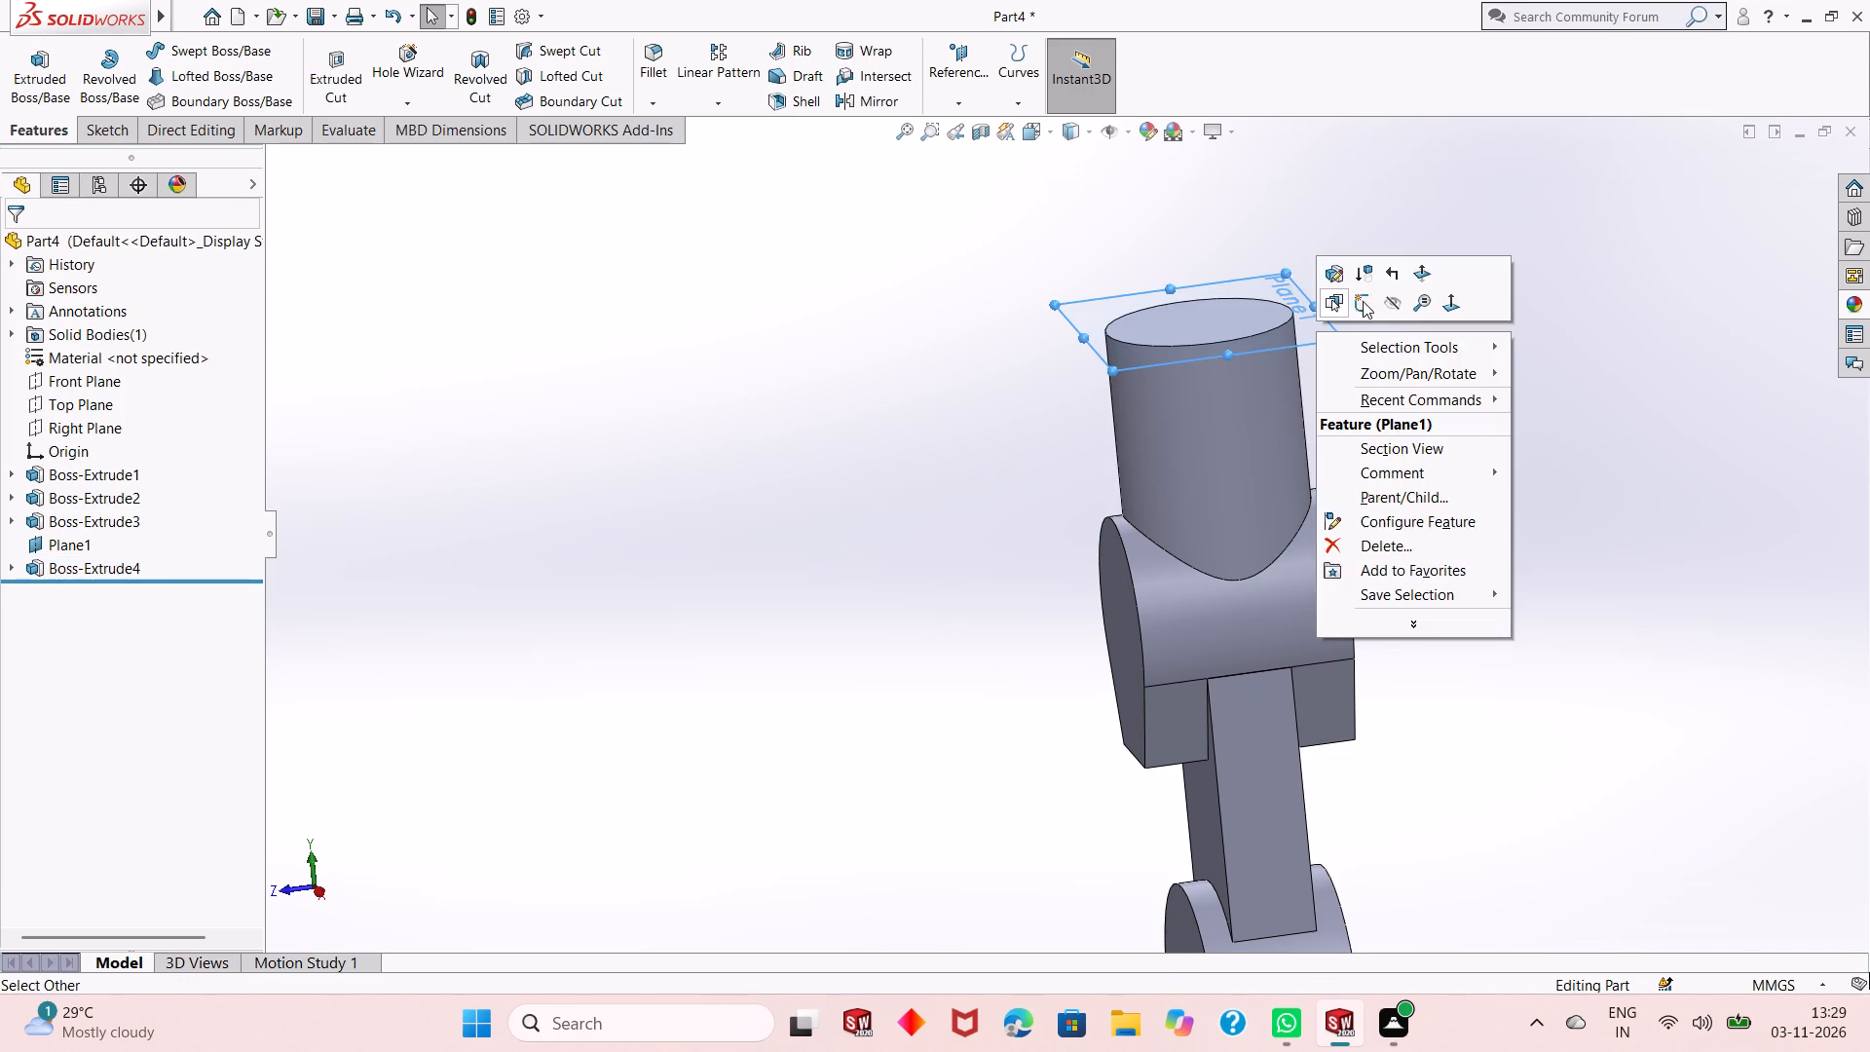
left_click(1400, 309)
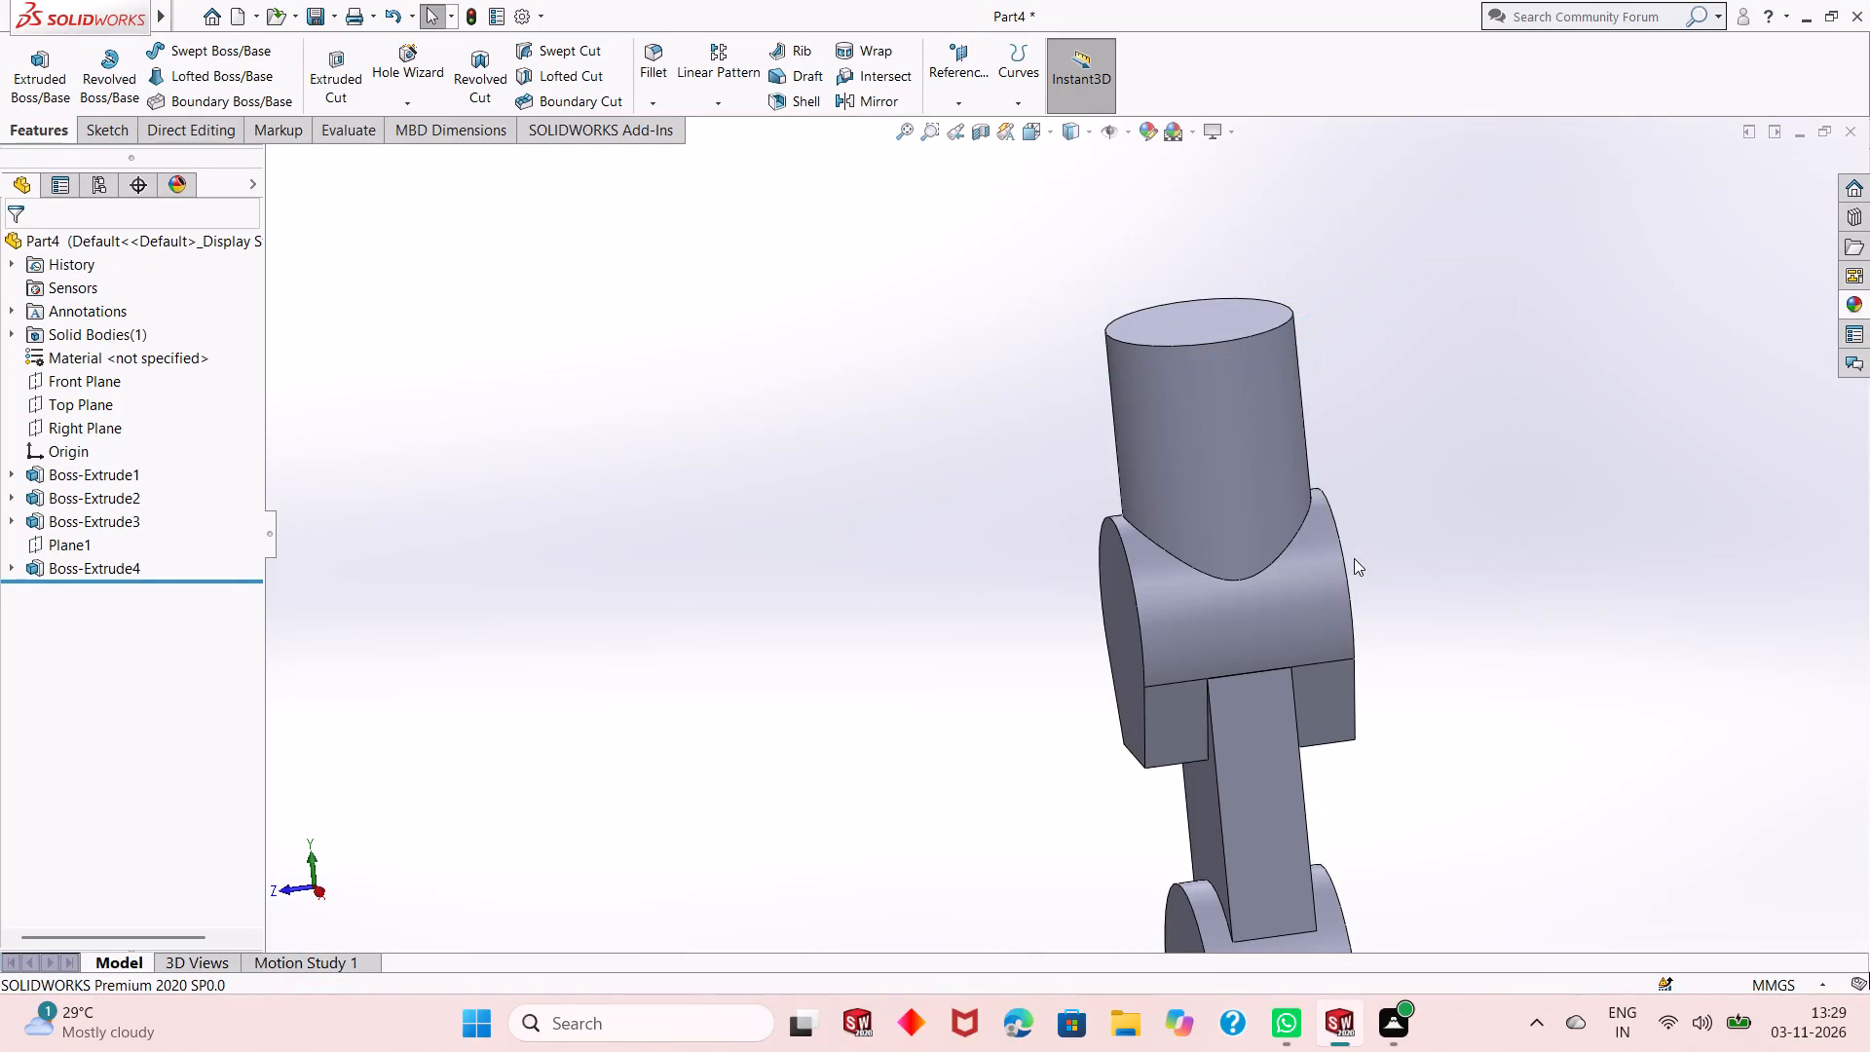
Start a new sketch on the flat front end face of the tapered body and view it face-on.
middle_click_drag(1364, 588, 1392, 574)
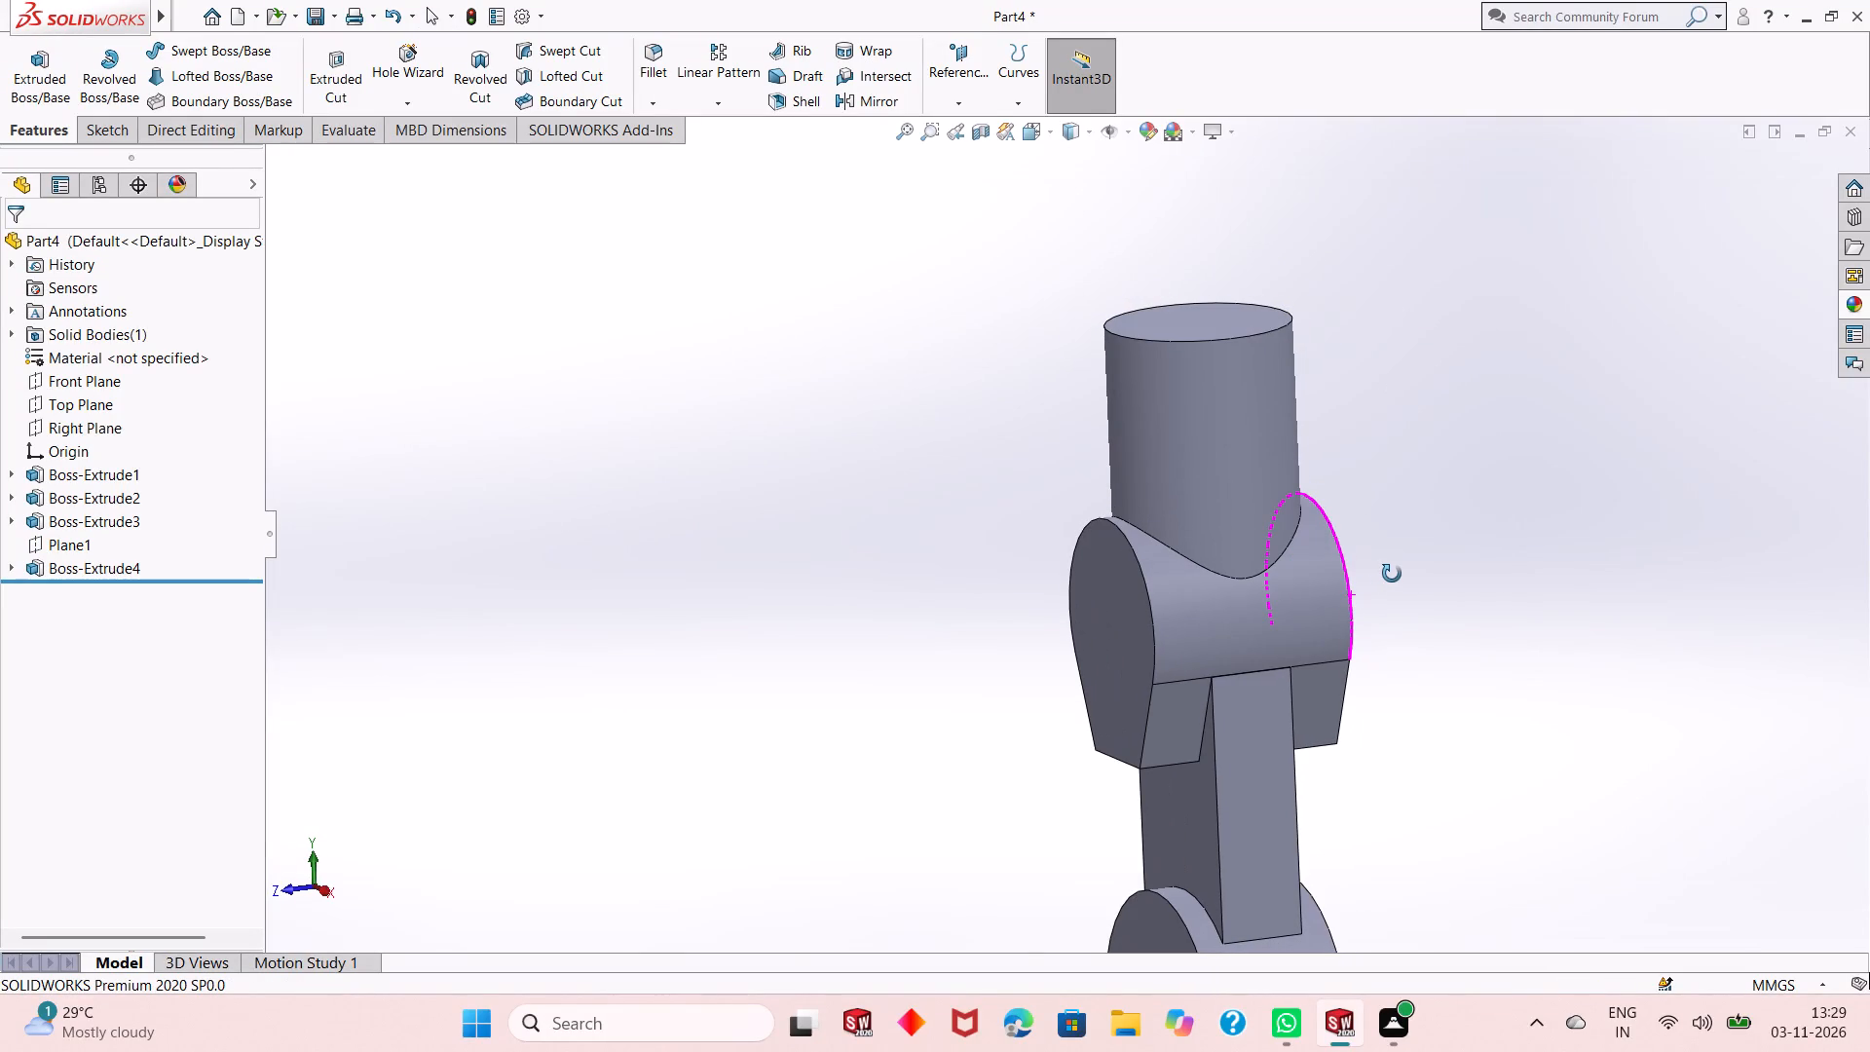
middle_click_drag(1392, 574, 1376, 587)
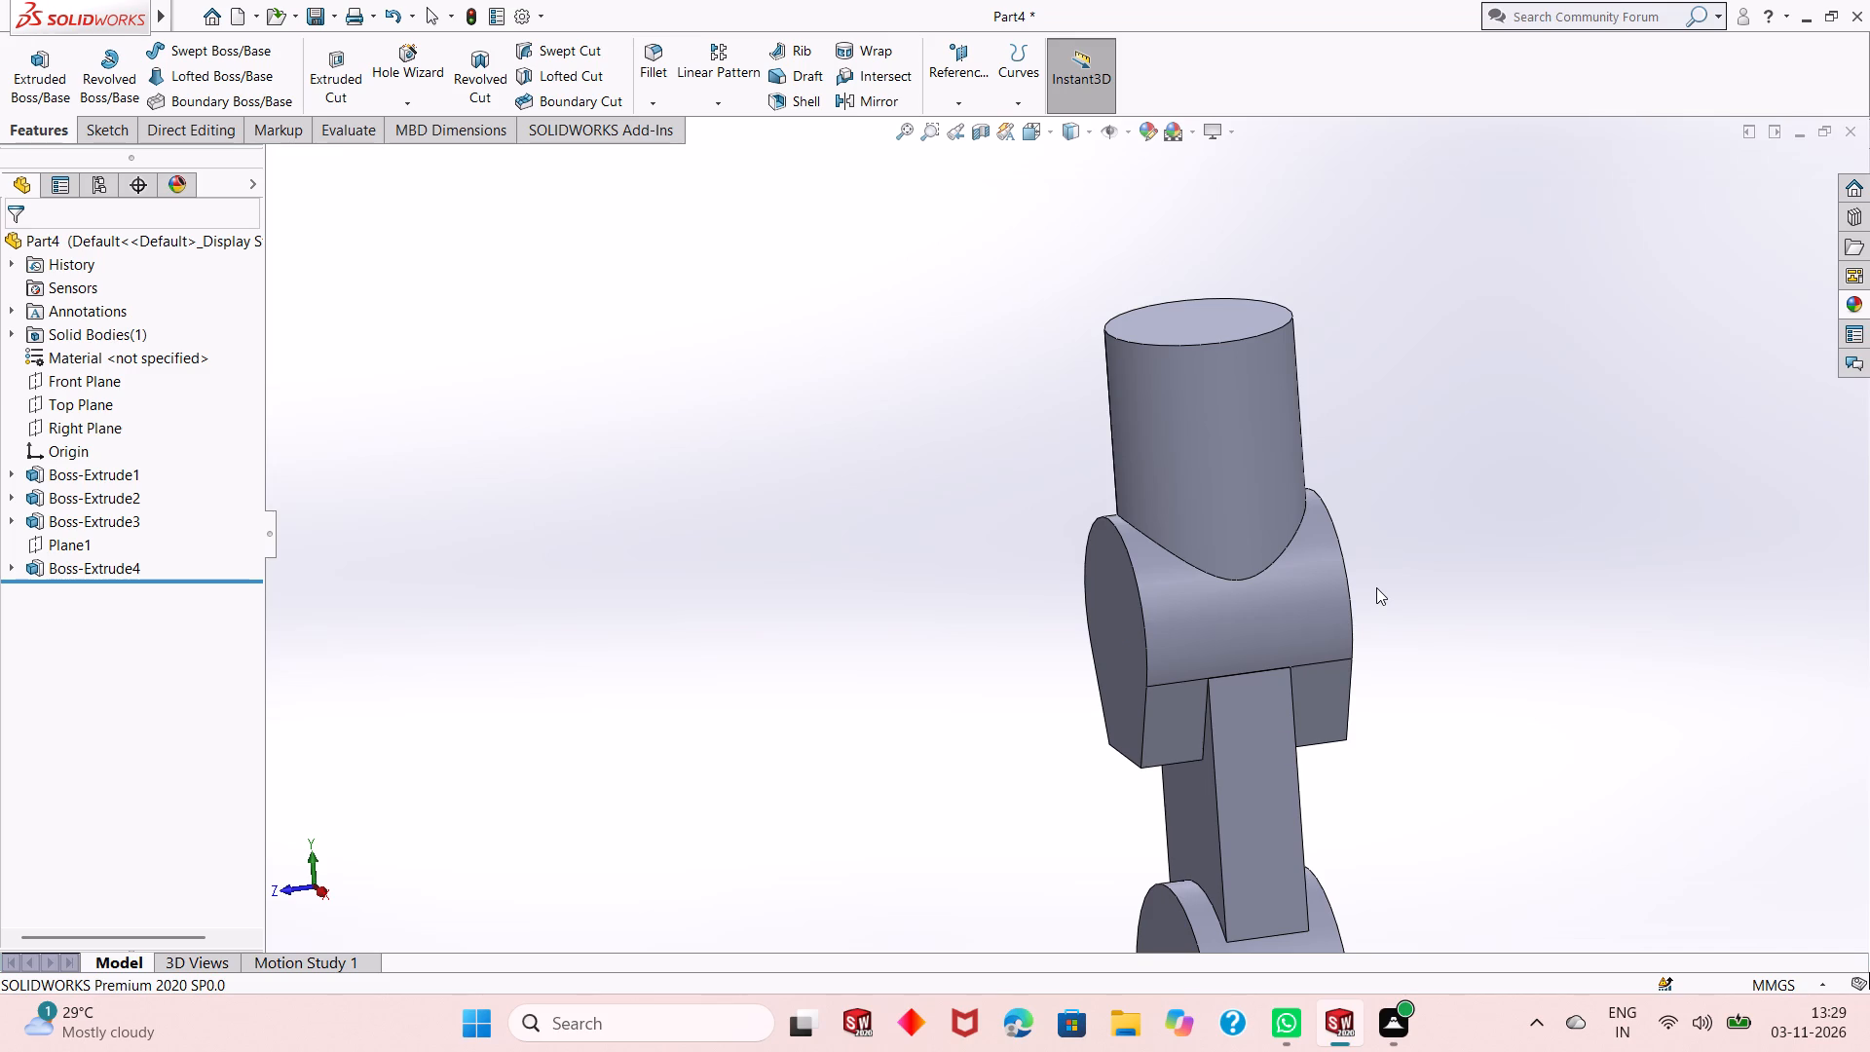
scroll(1239, 765, "up", 1)
middle_click_drag(1221, 727, 1259, 694)
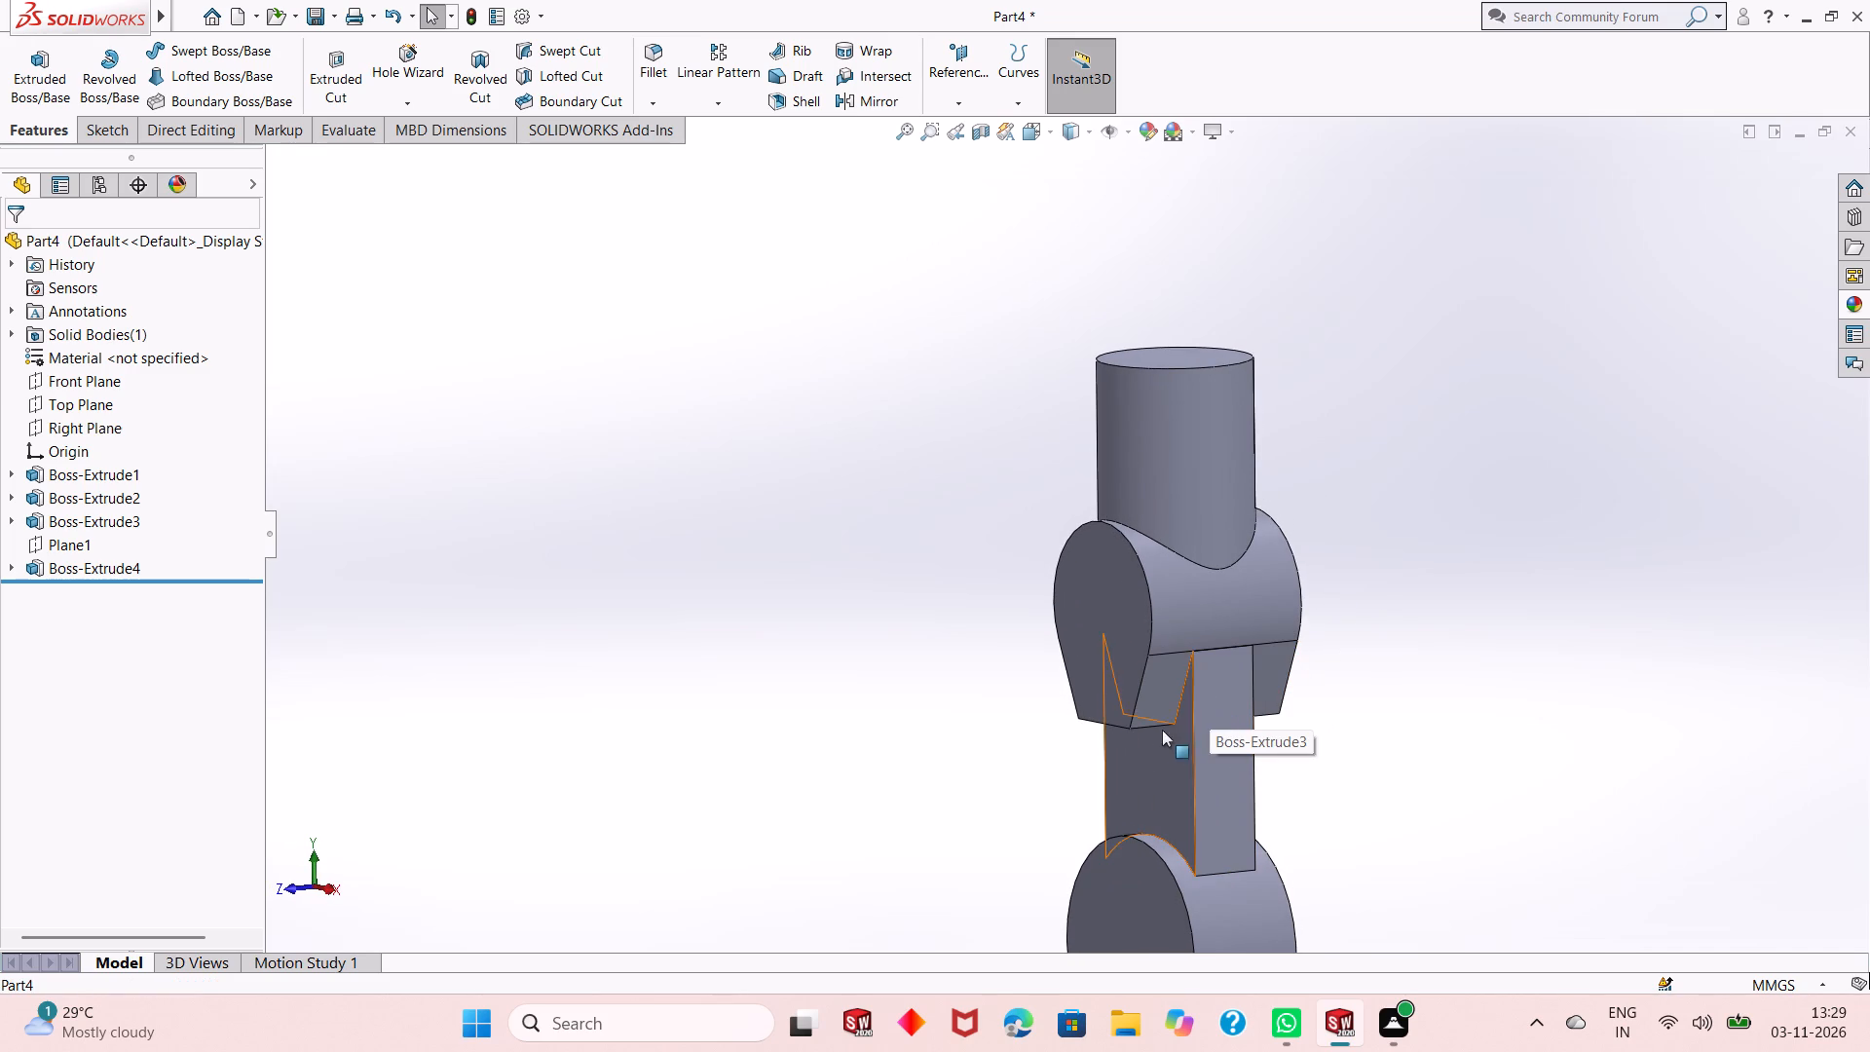
left_click(1097, 581)
left_click(1191, 518)
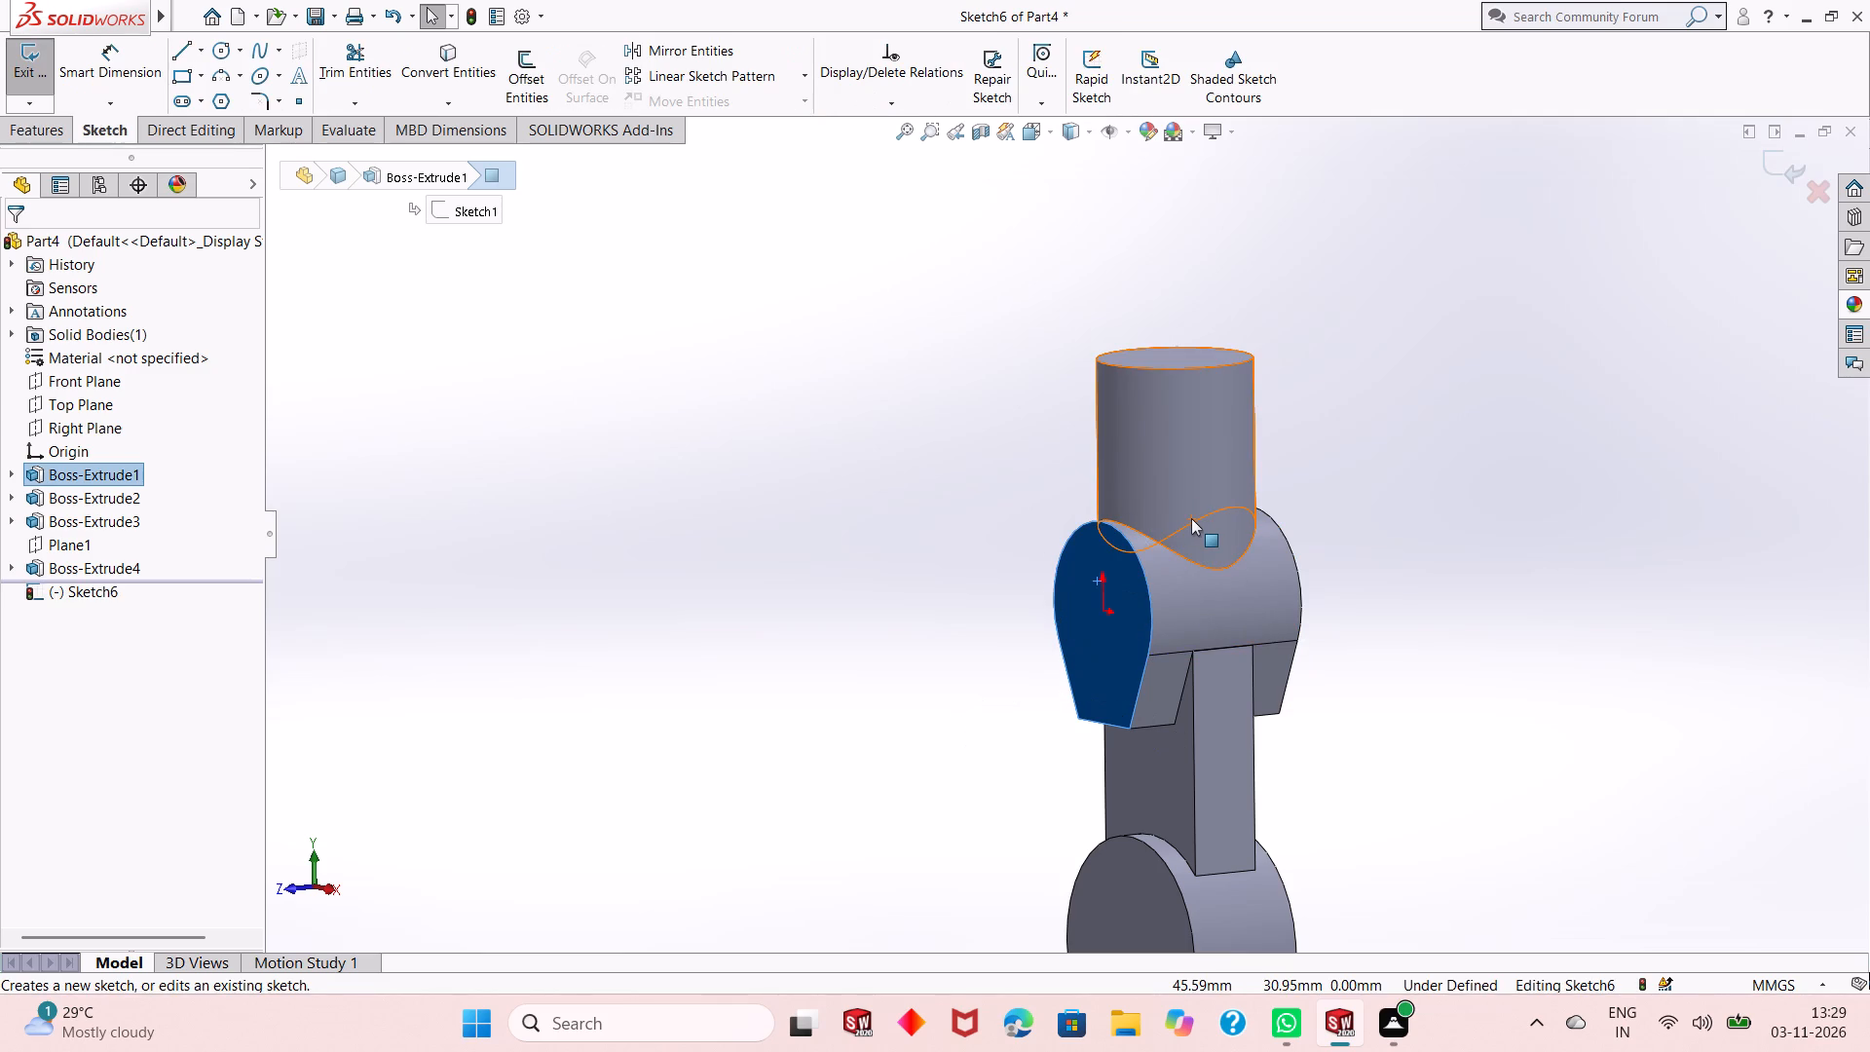
key("ctrl+8")
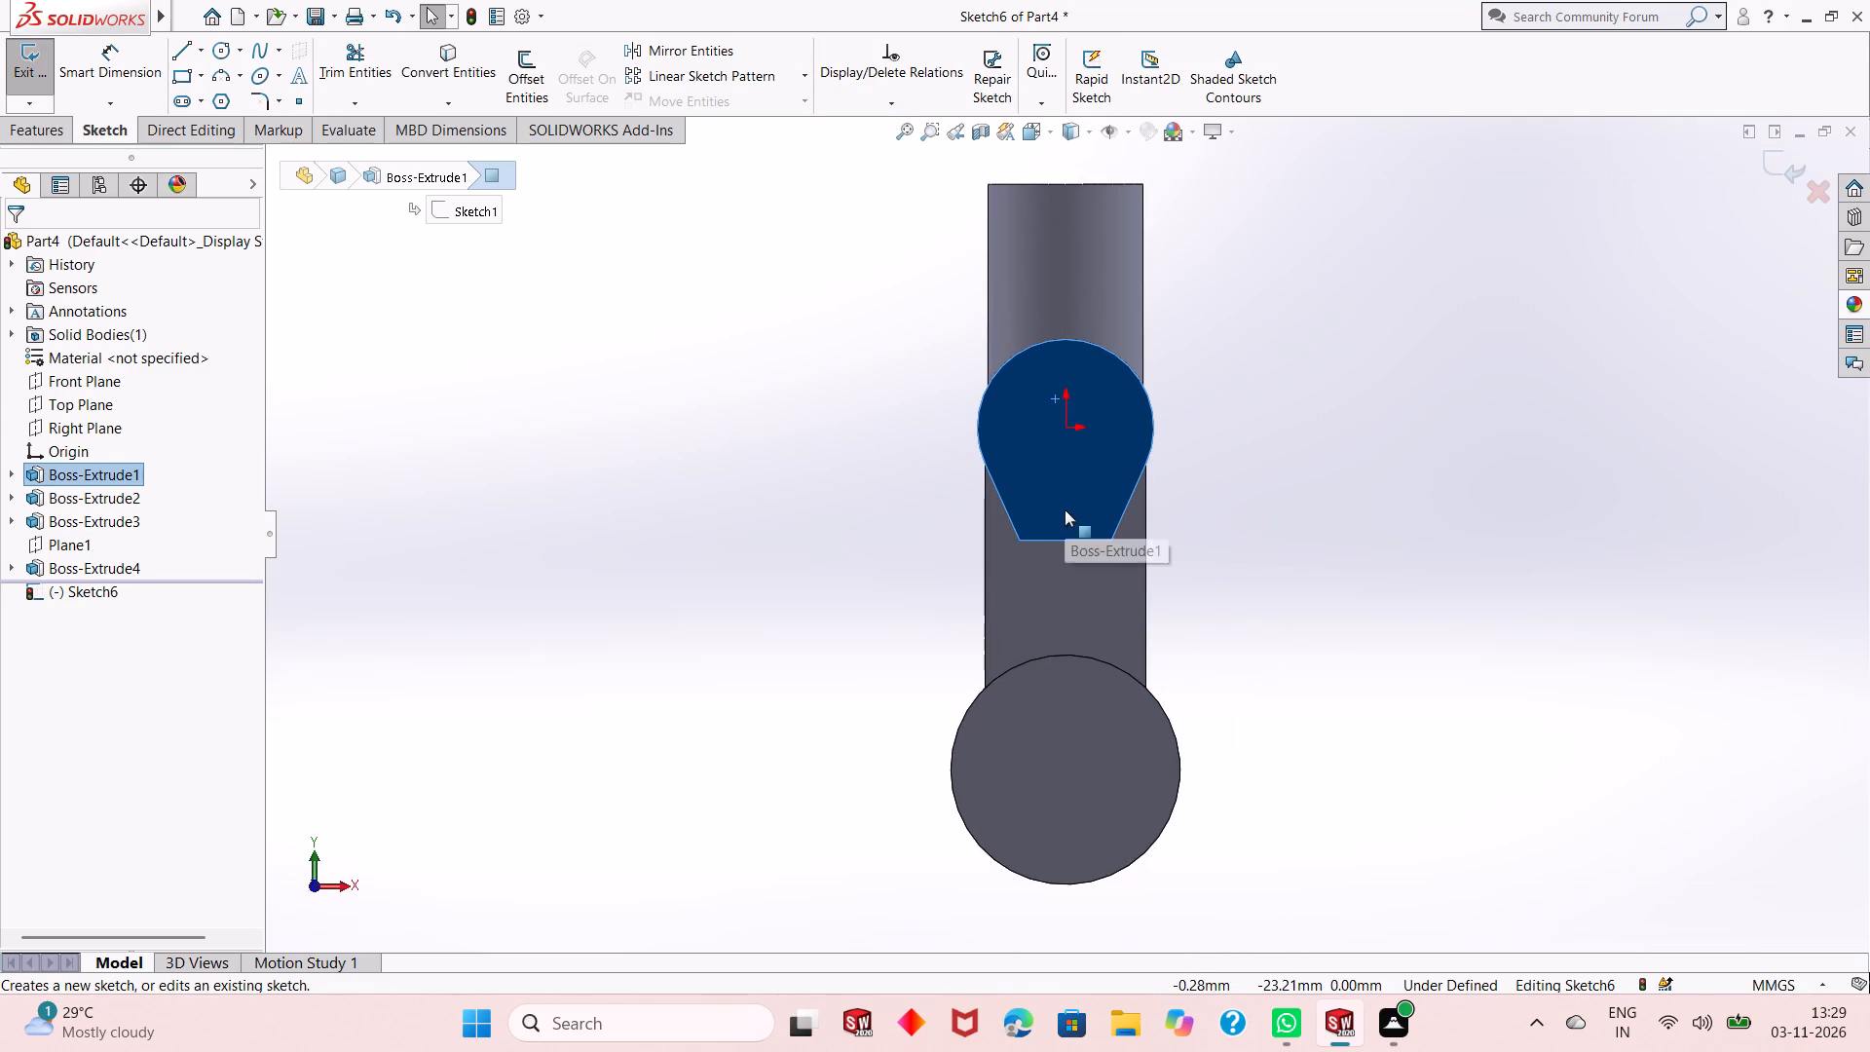
scroll(1068, 486, "up", 2)
scroll(1060, 326, "down", 2)
left_click(1374, 562)
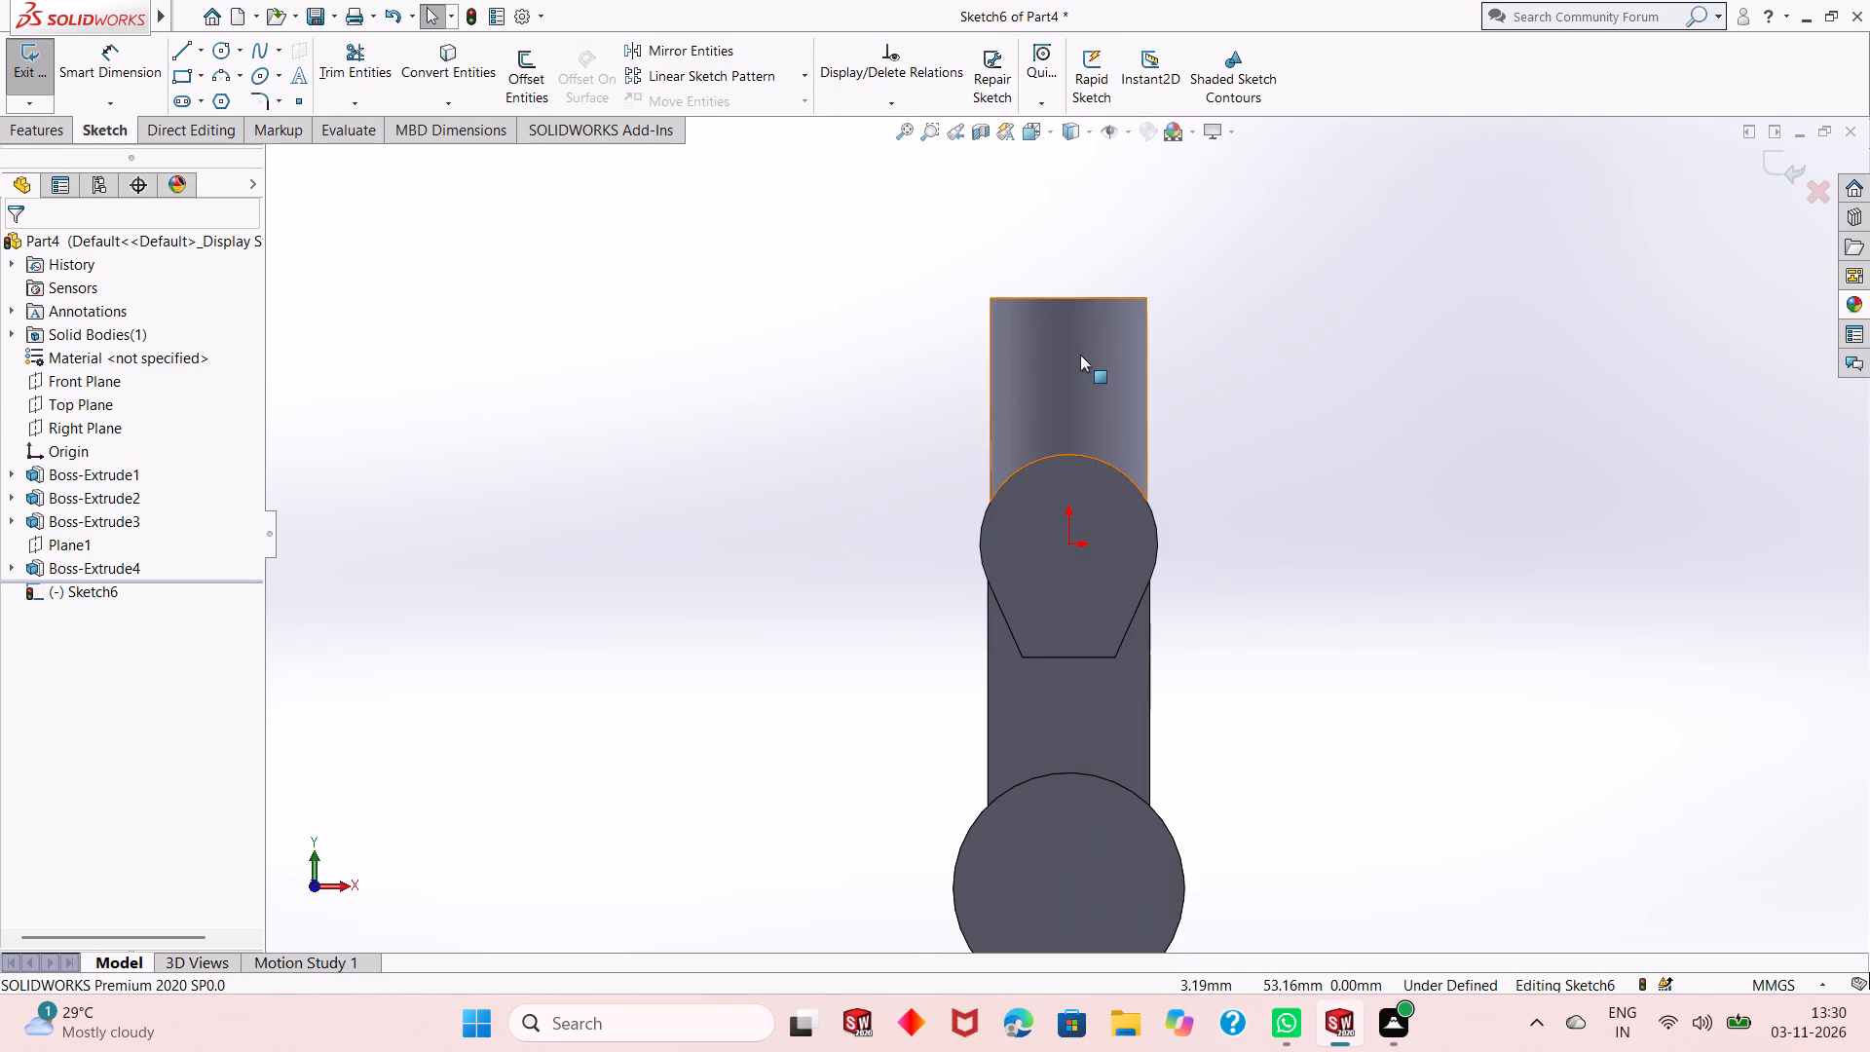
Sketch a circle of about 7.5 mm radius on the vertical cylinder, centred about 39 mm directly above the origin.
scroll(1080, 355, "down", 3)
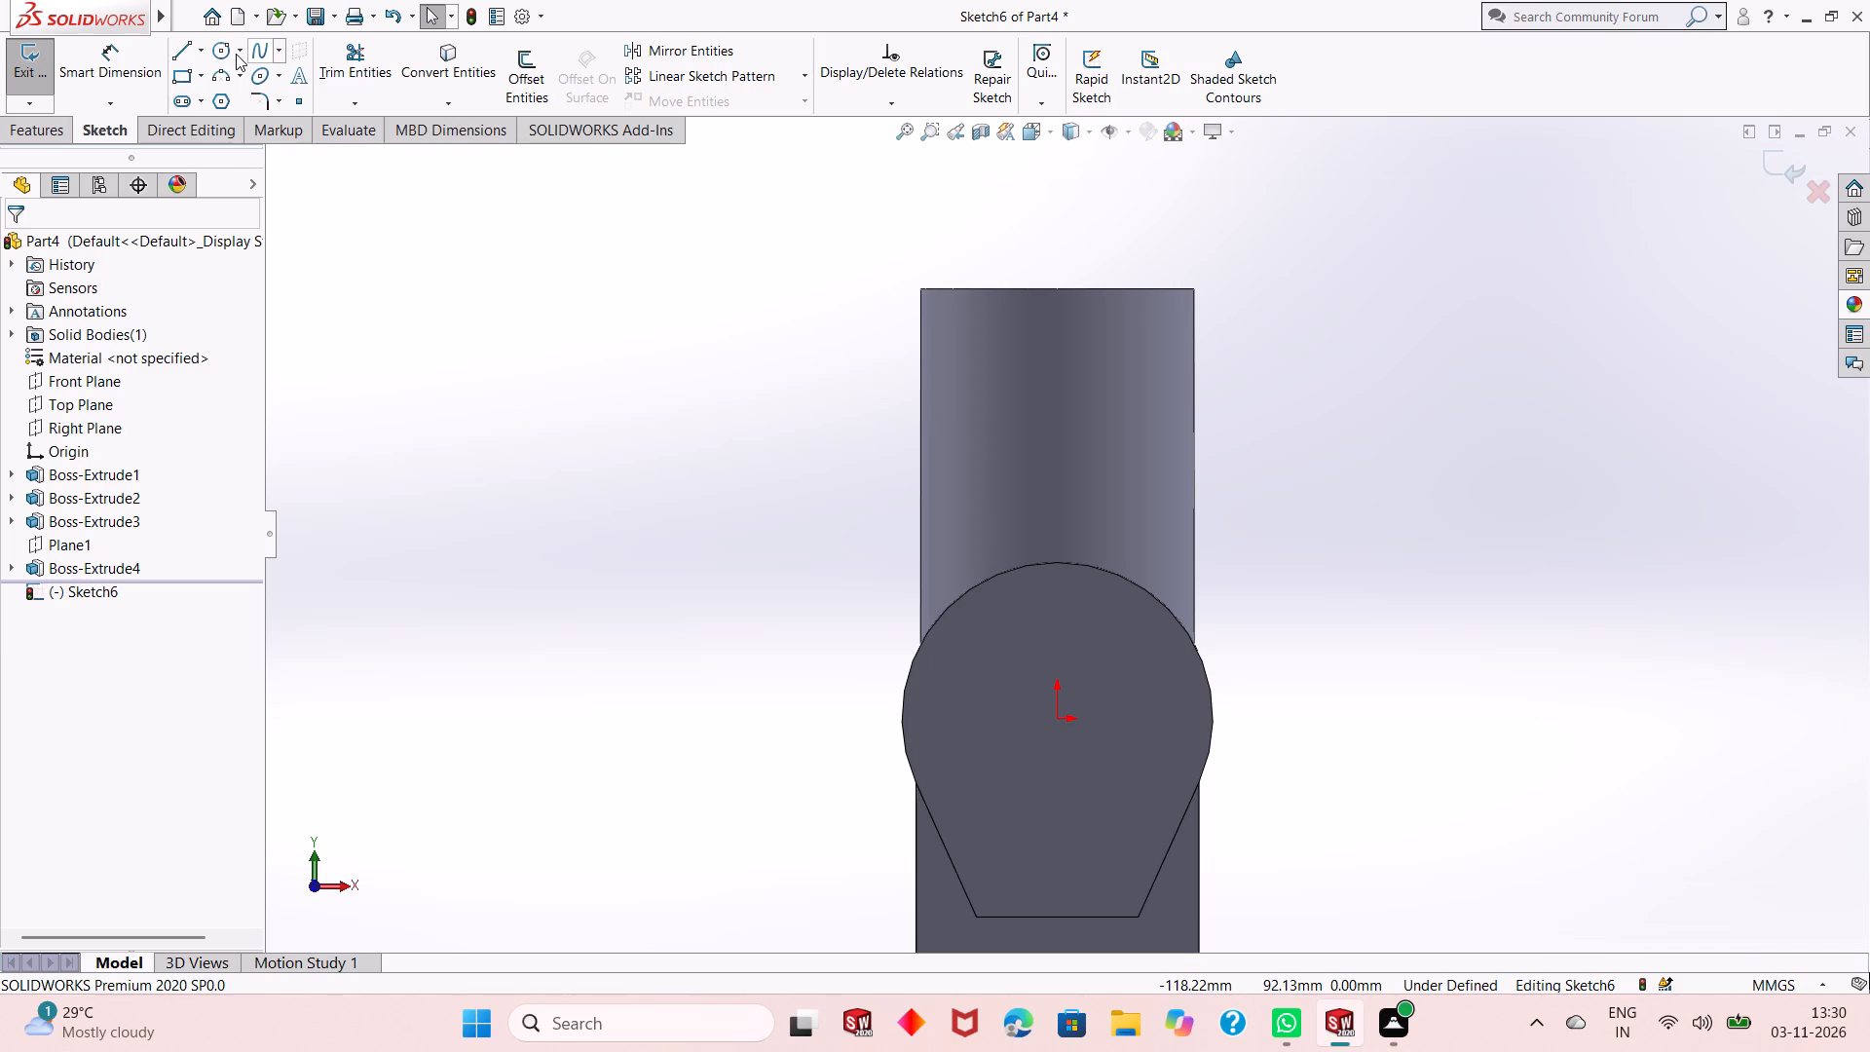
left_click(212, 41)
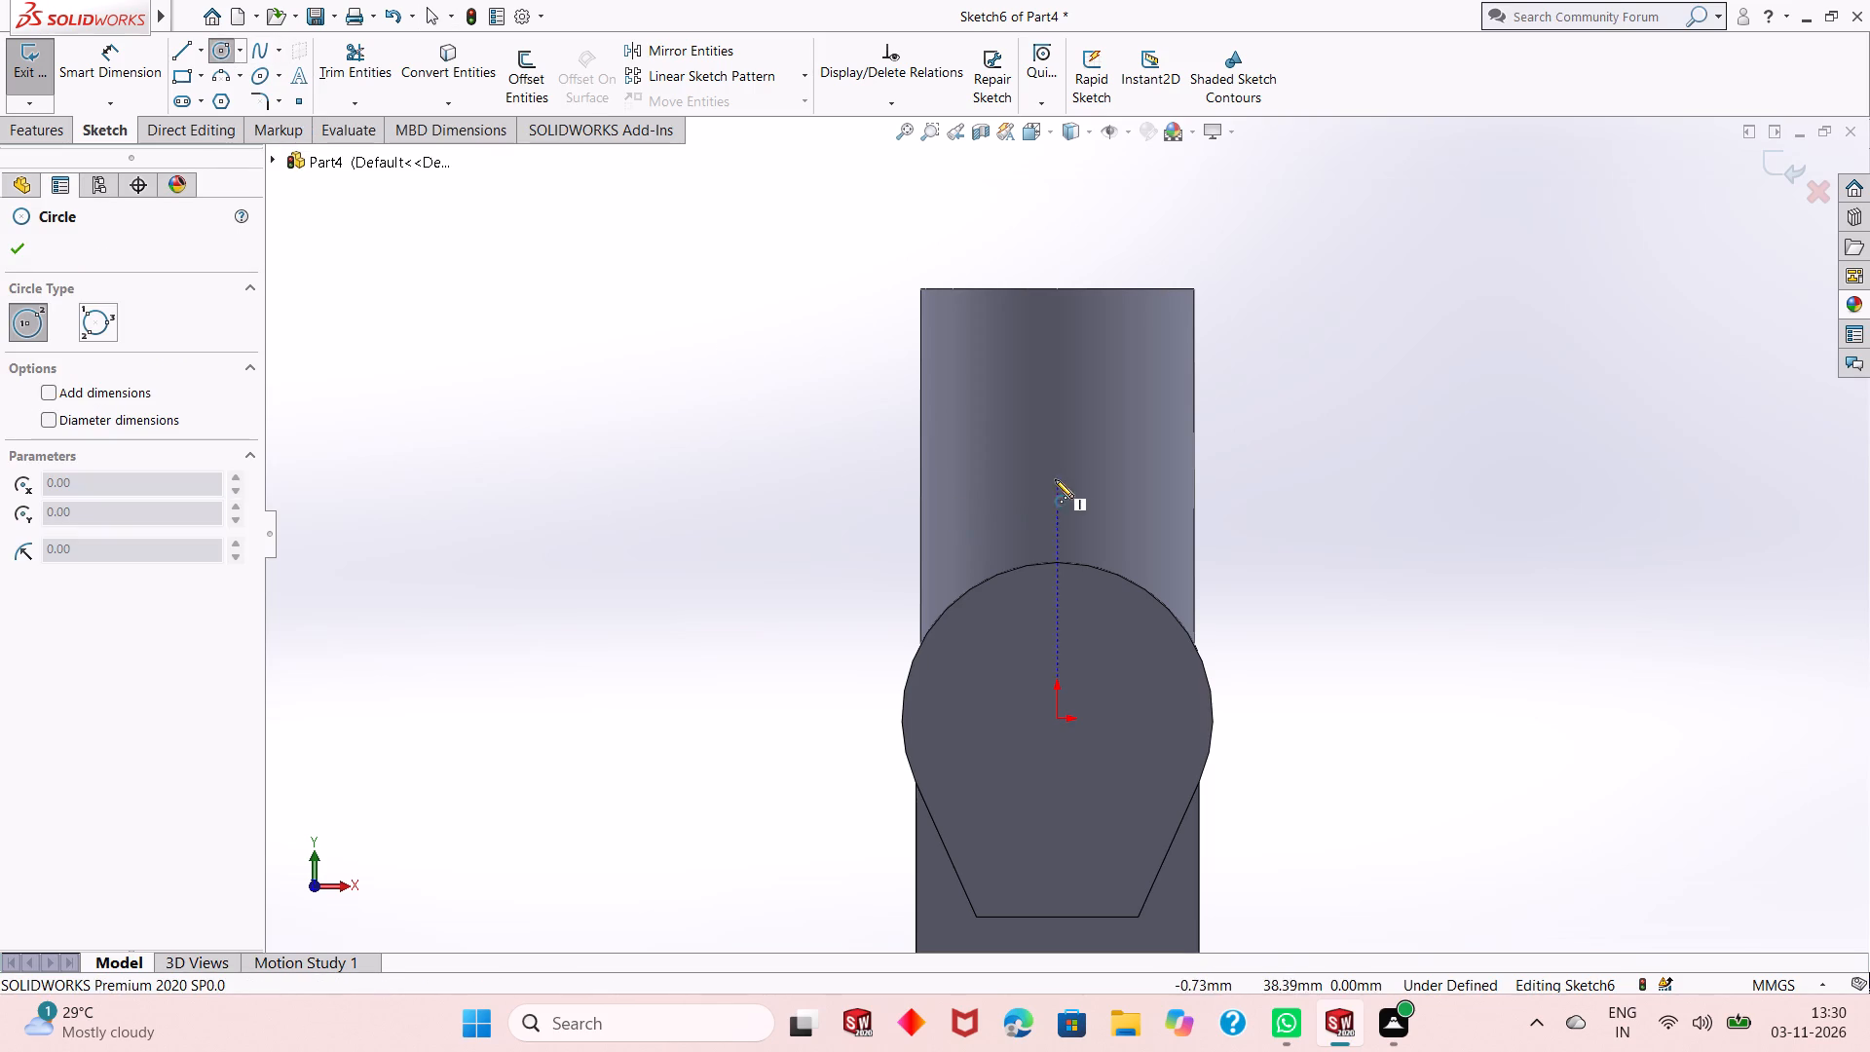
left_click(1060, 475)
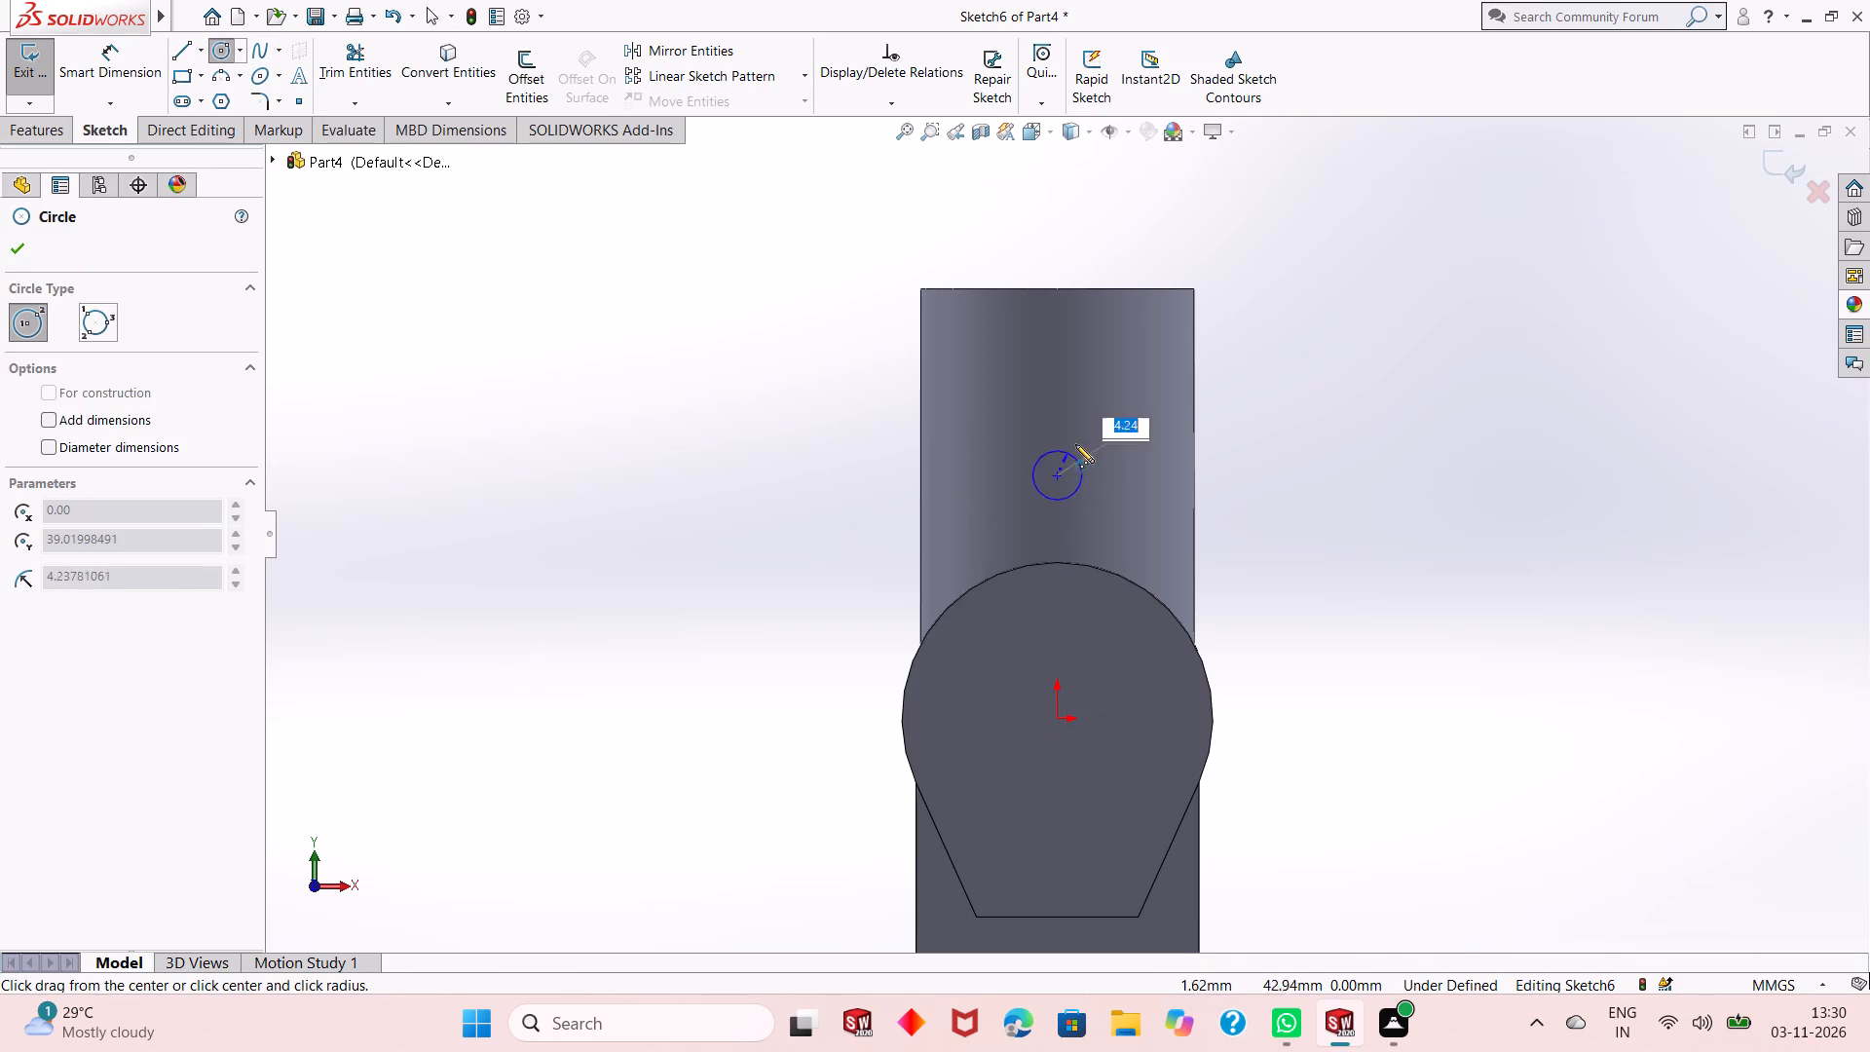
left_click(1080, 434)
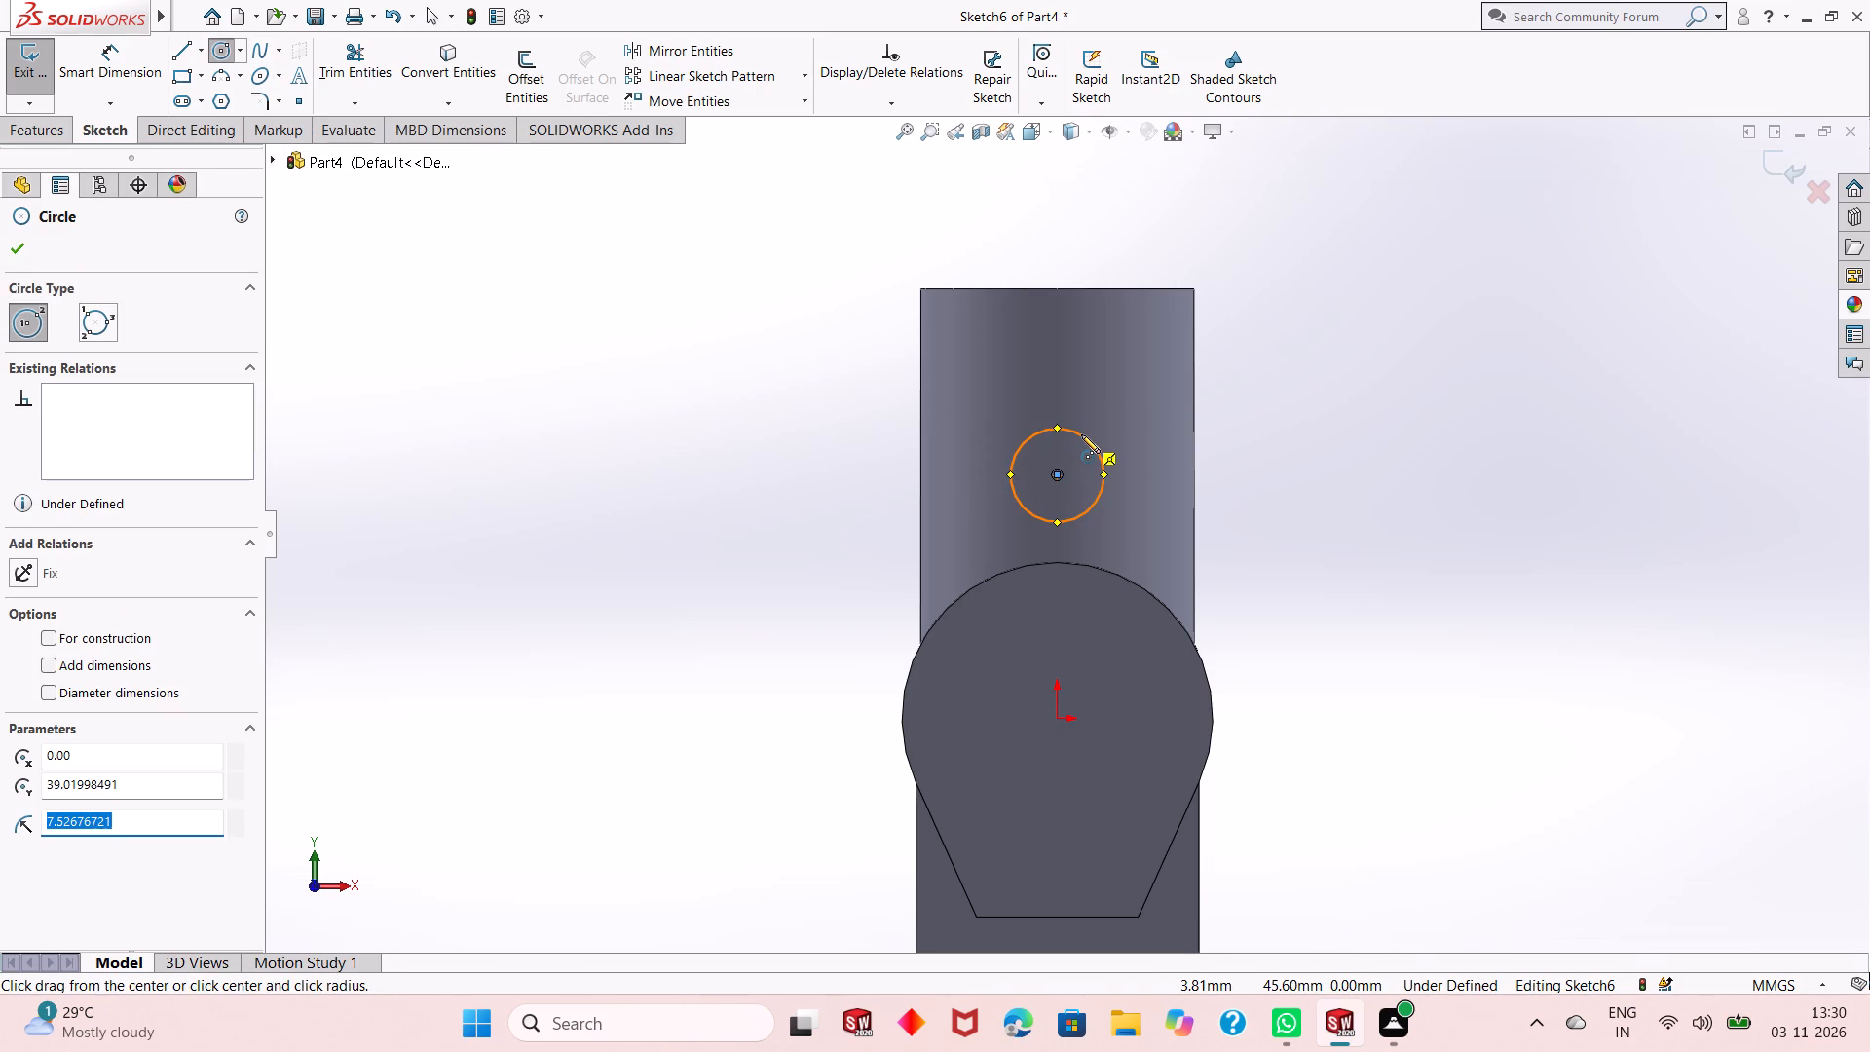
right_click(1380, 351)
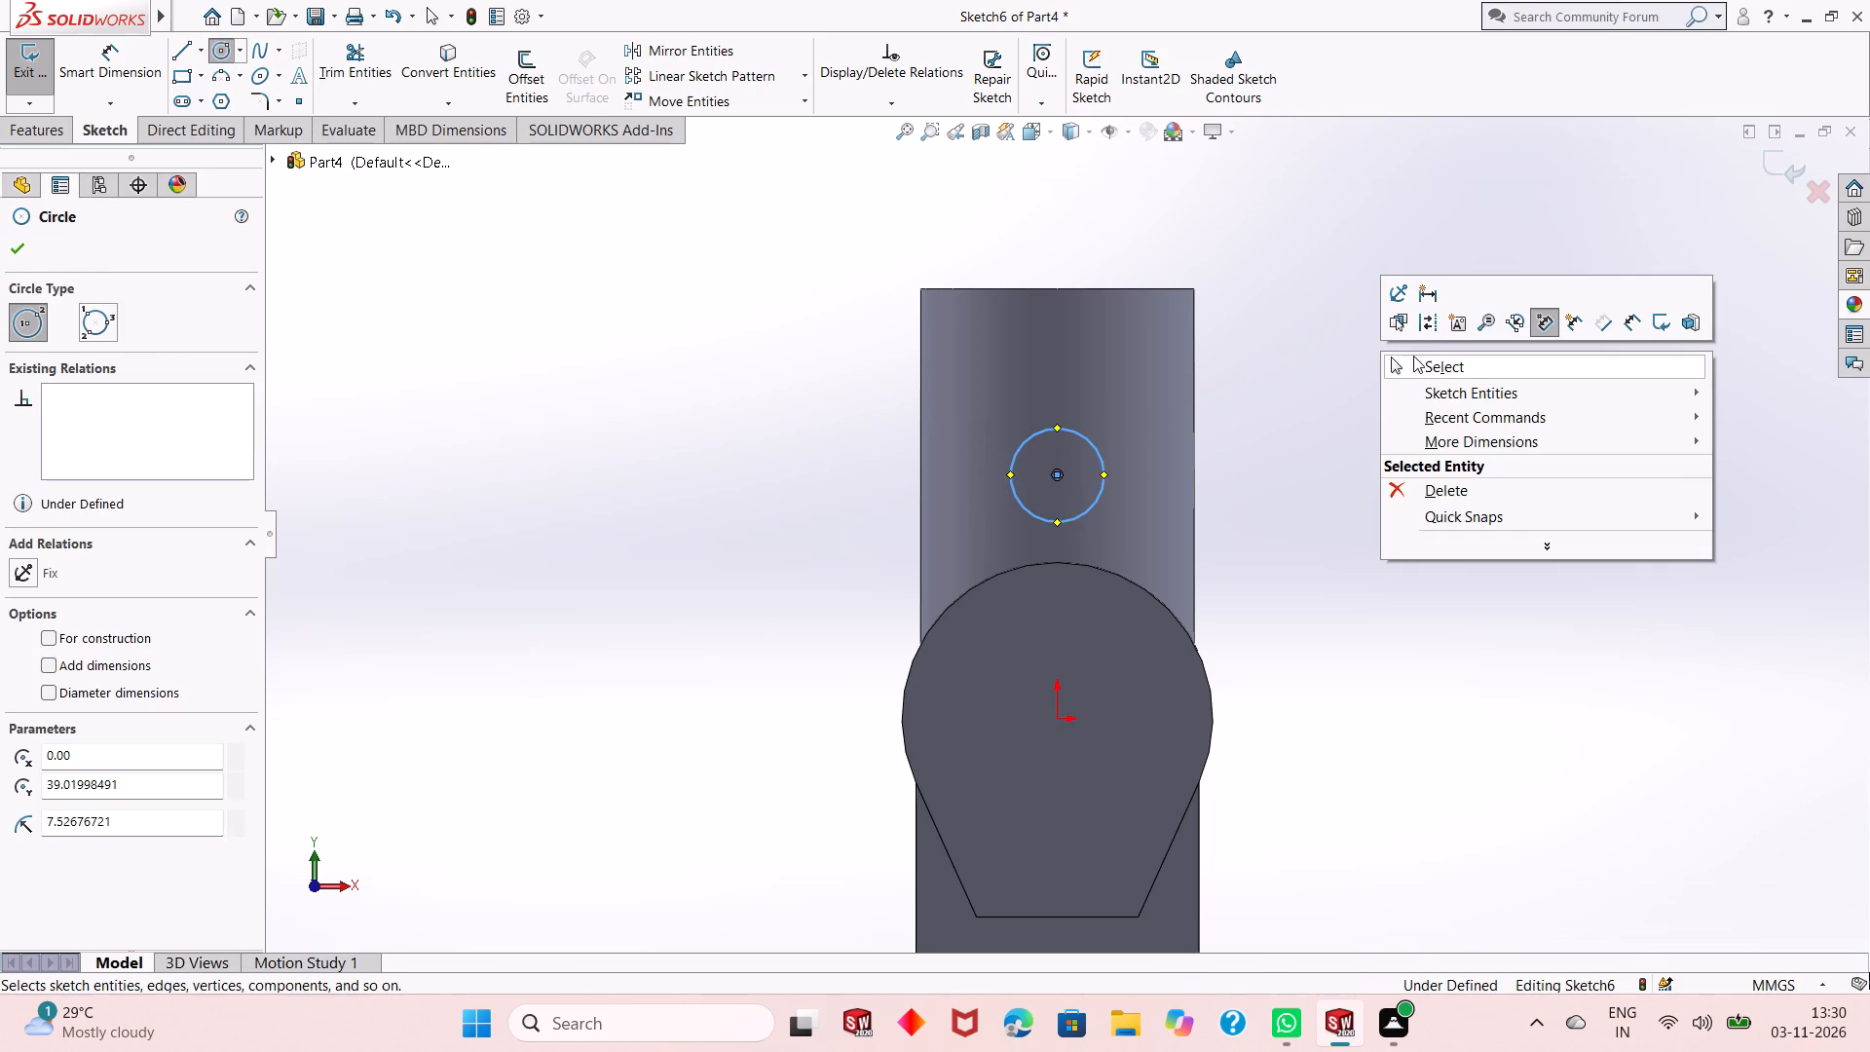
left_click(1421, 367)
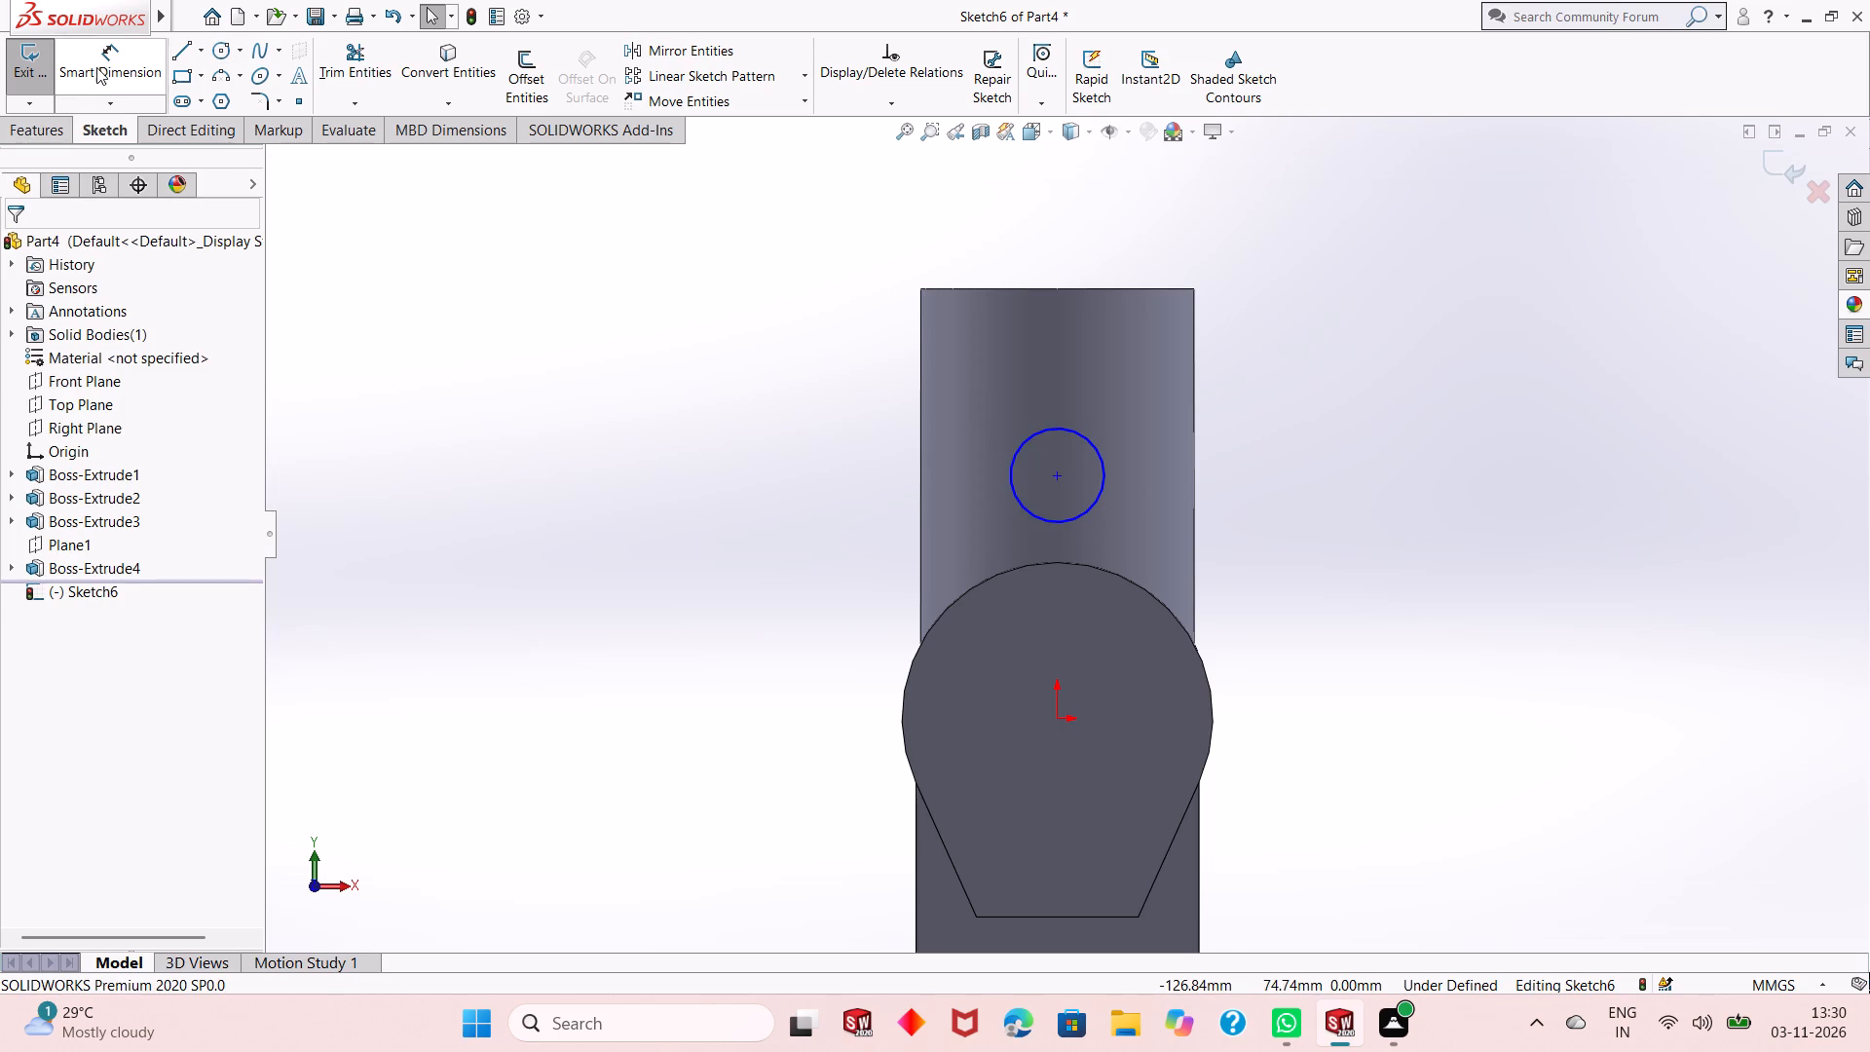
Set the diameter of the circle on the vertical cylinder to 28 mm, entered as the sum 14+14.
left_click(101, 67)
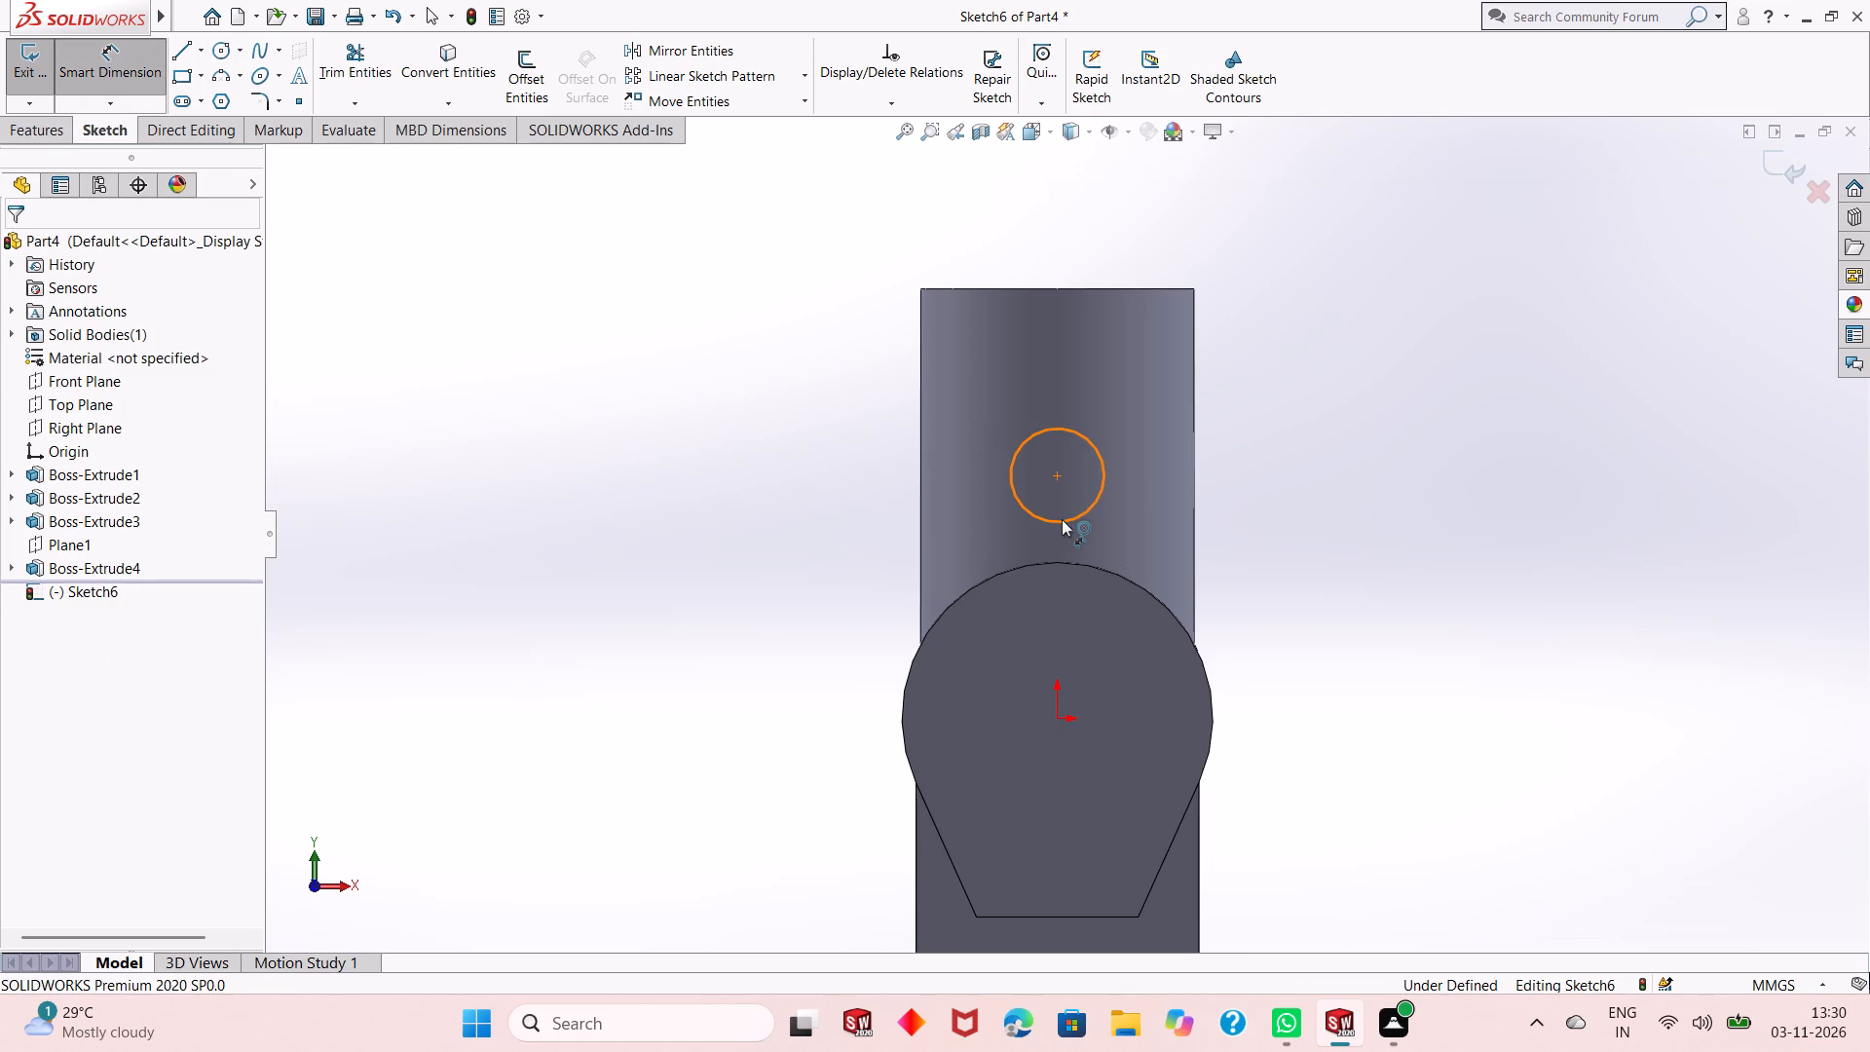
left_click(1063, 520)
left_click(1363, 599)
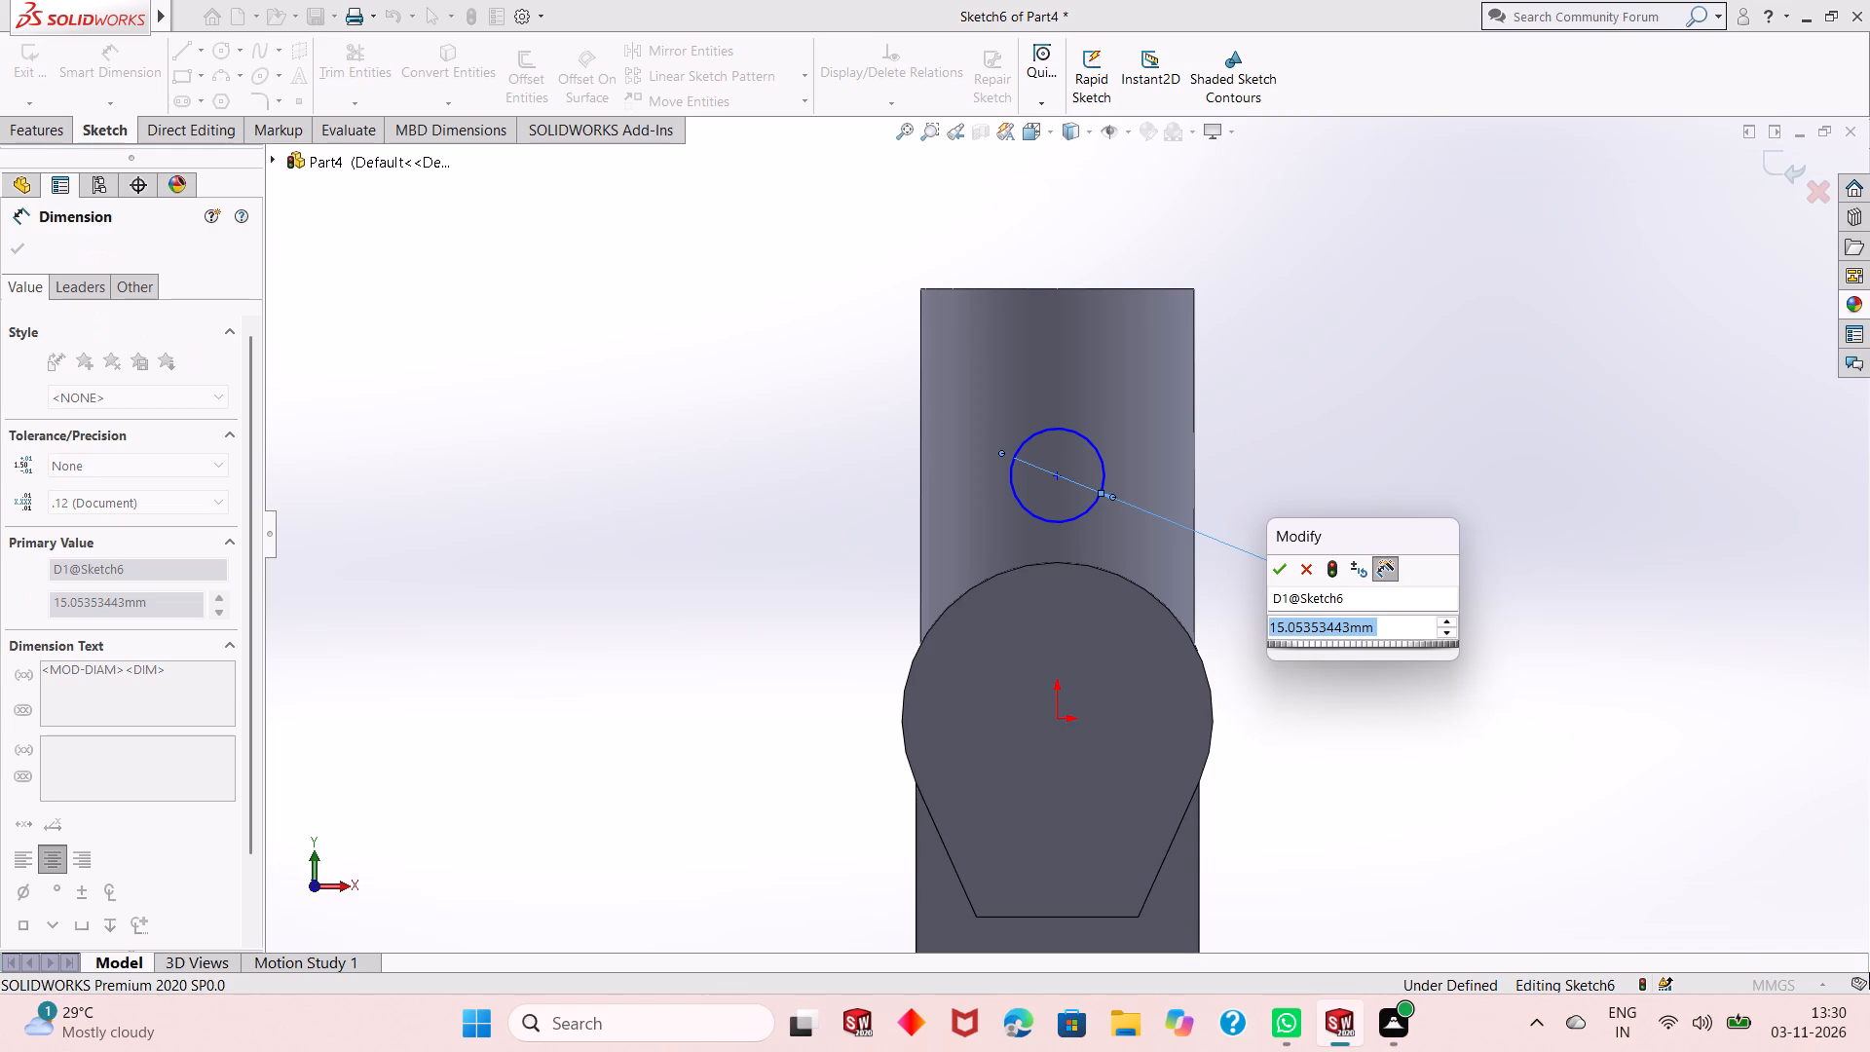
type("14+14")
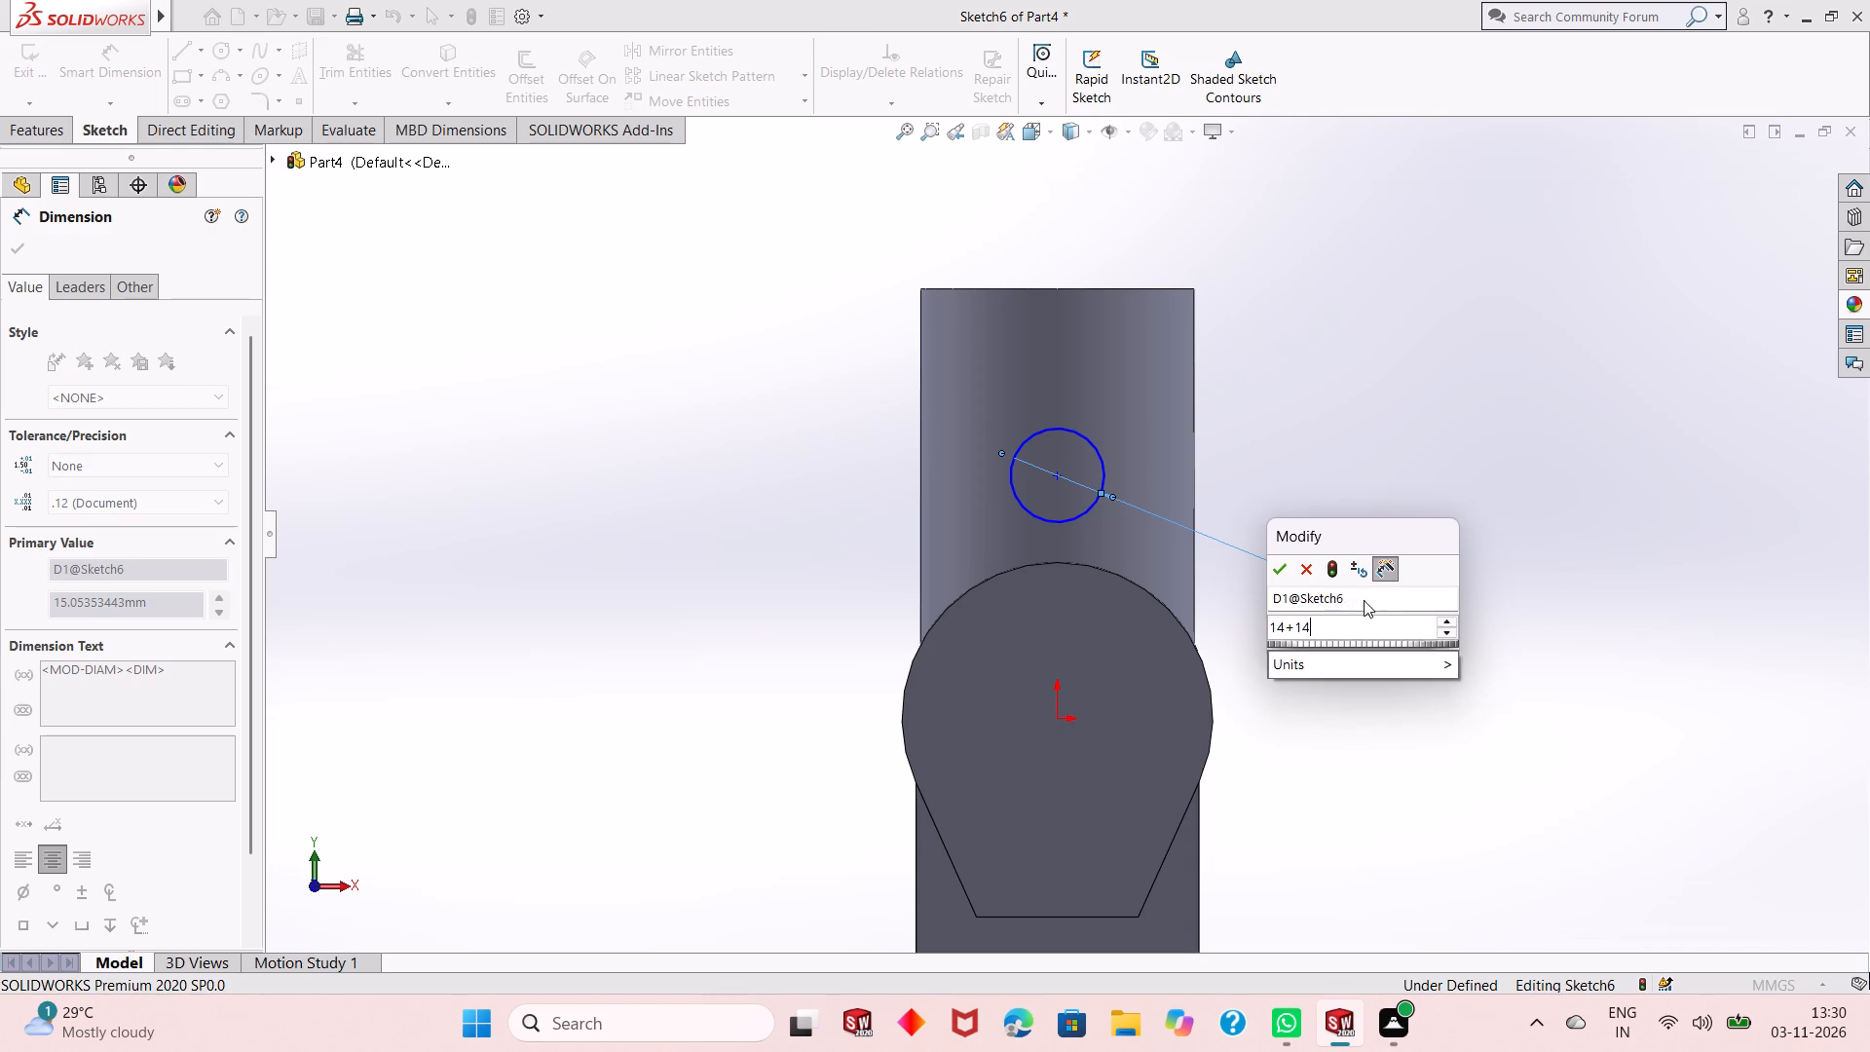
key("Return")
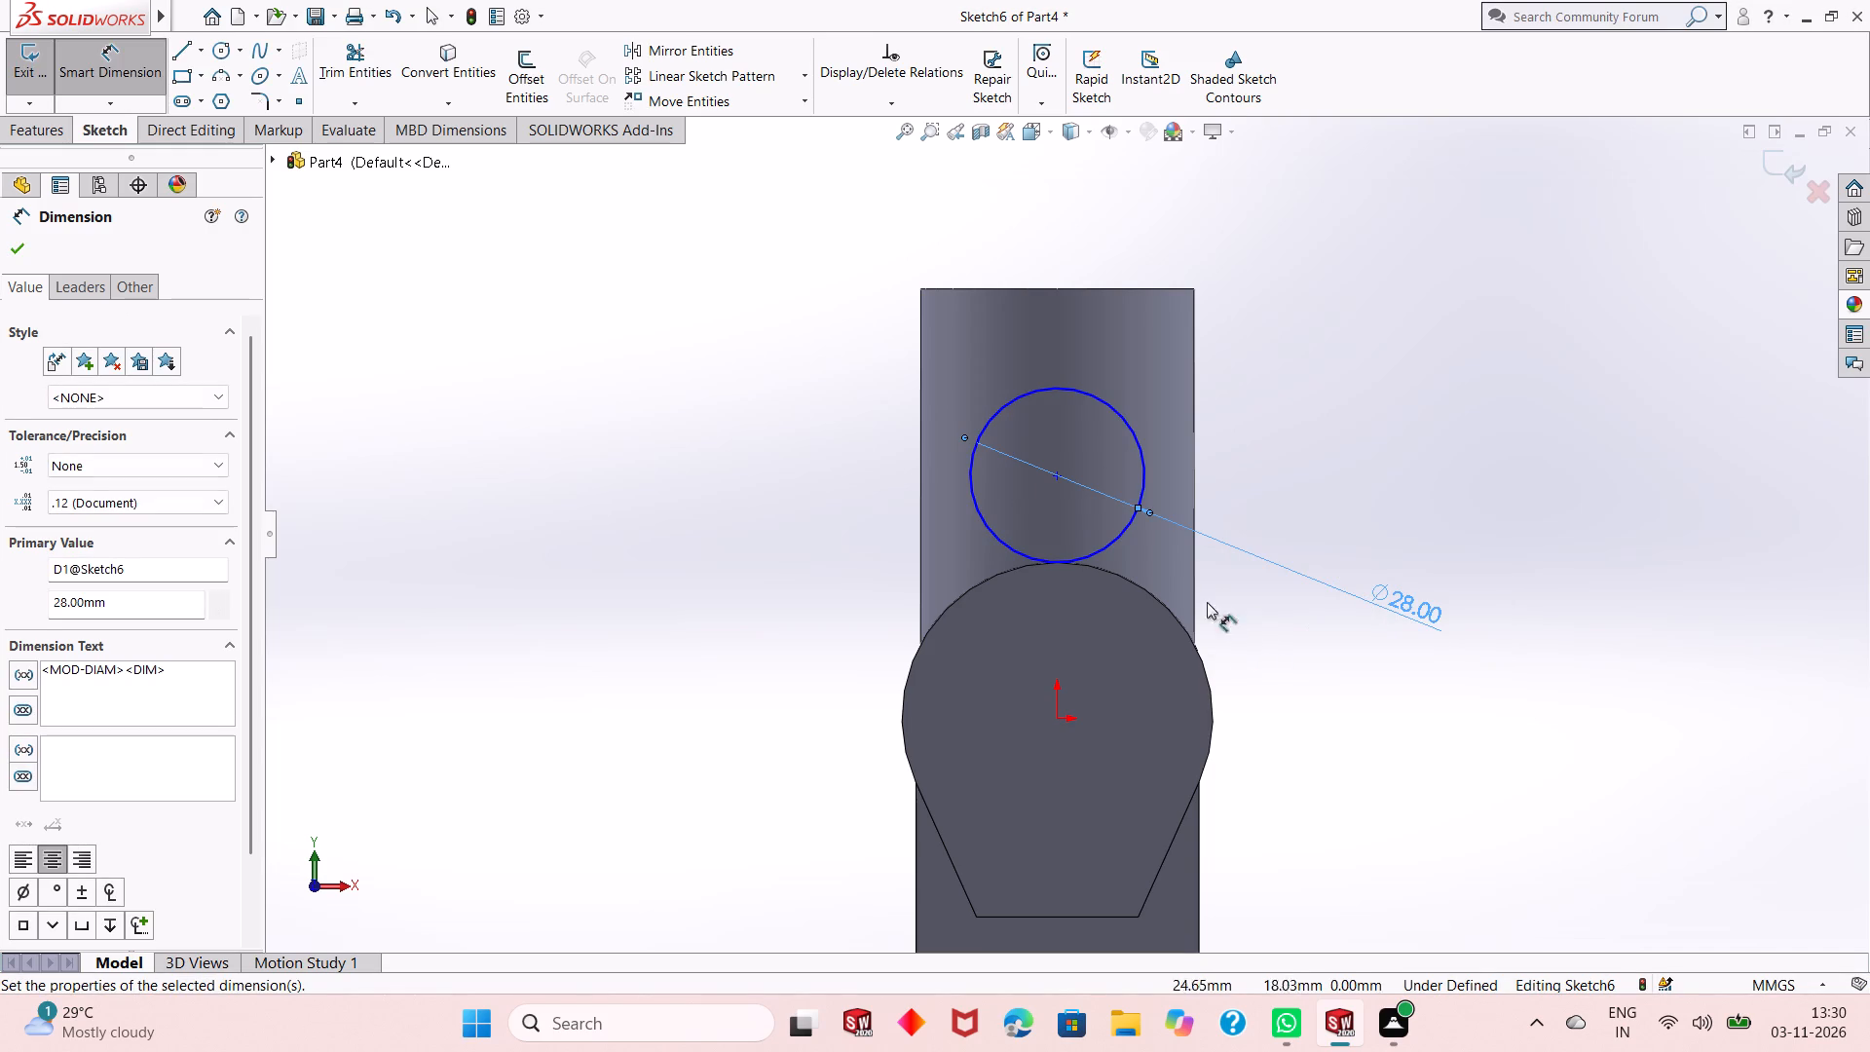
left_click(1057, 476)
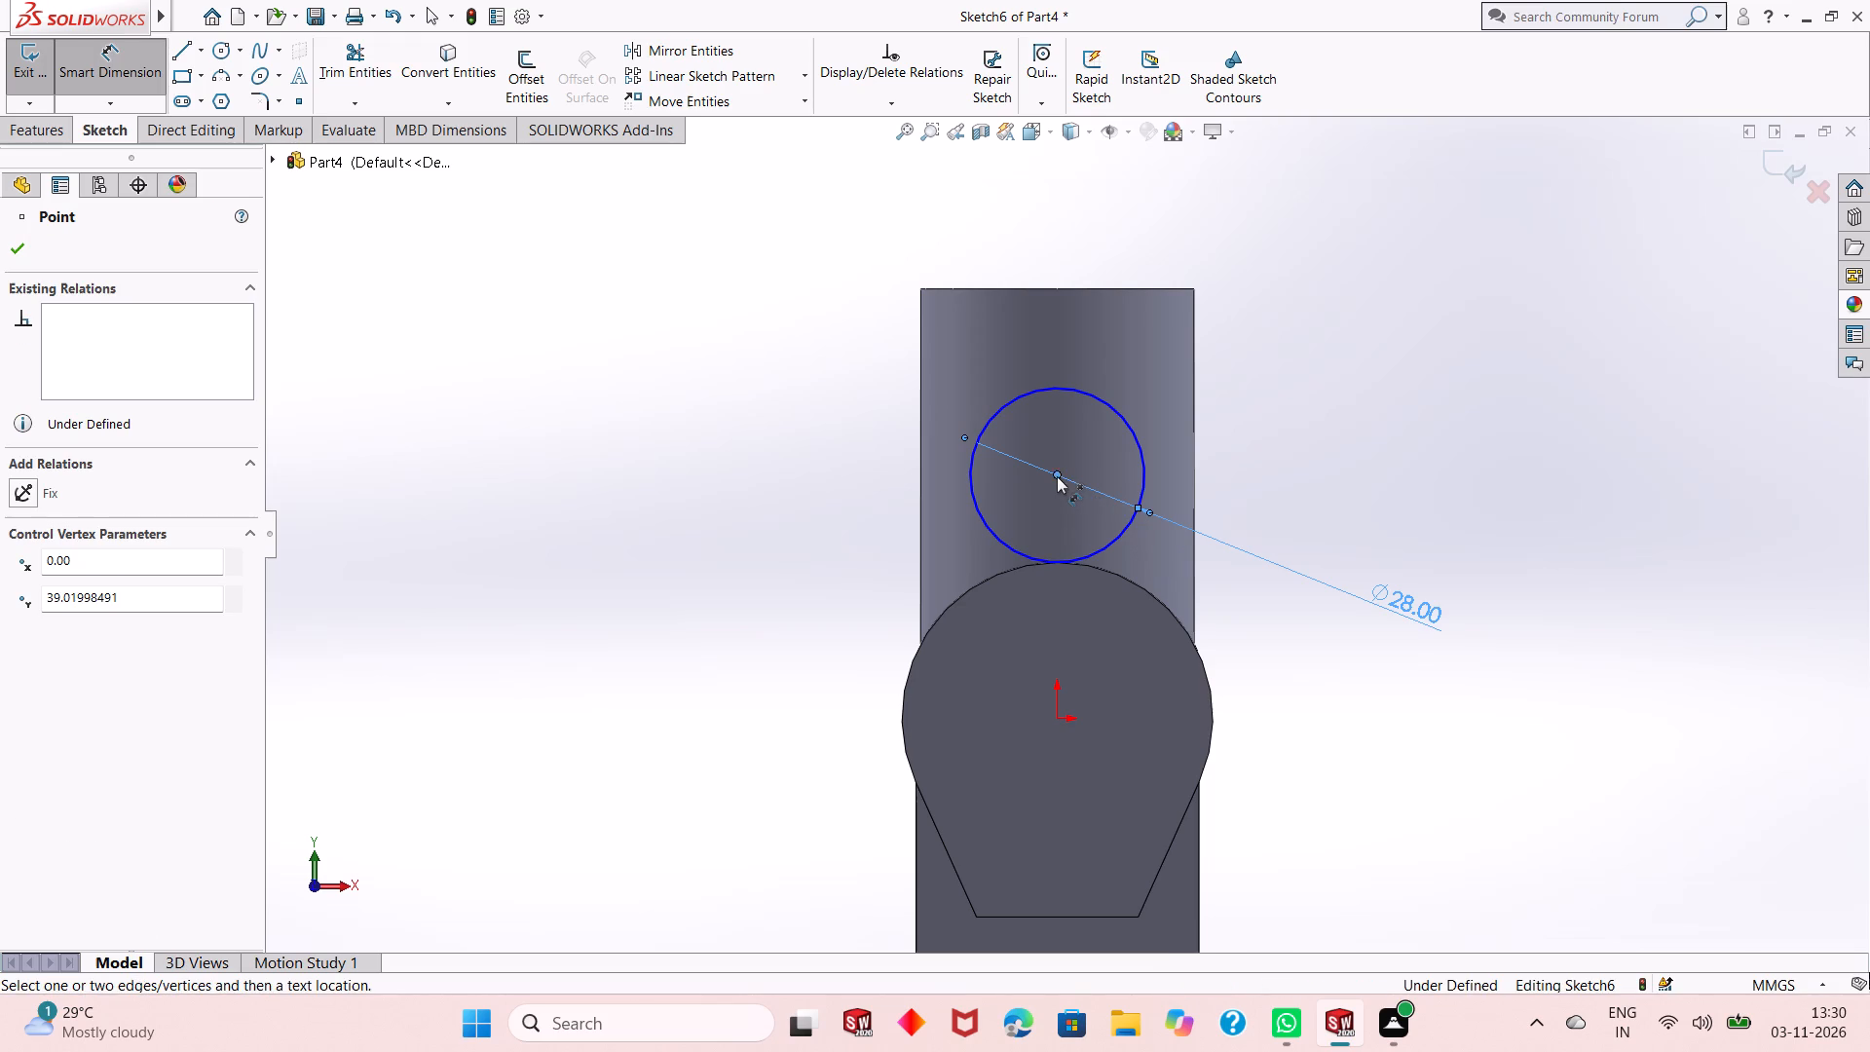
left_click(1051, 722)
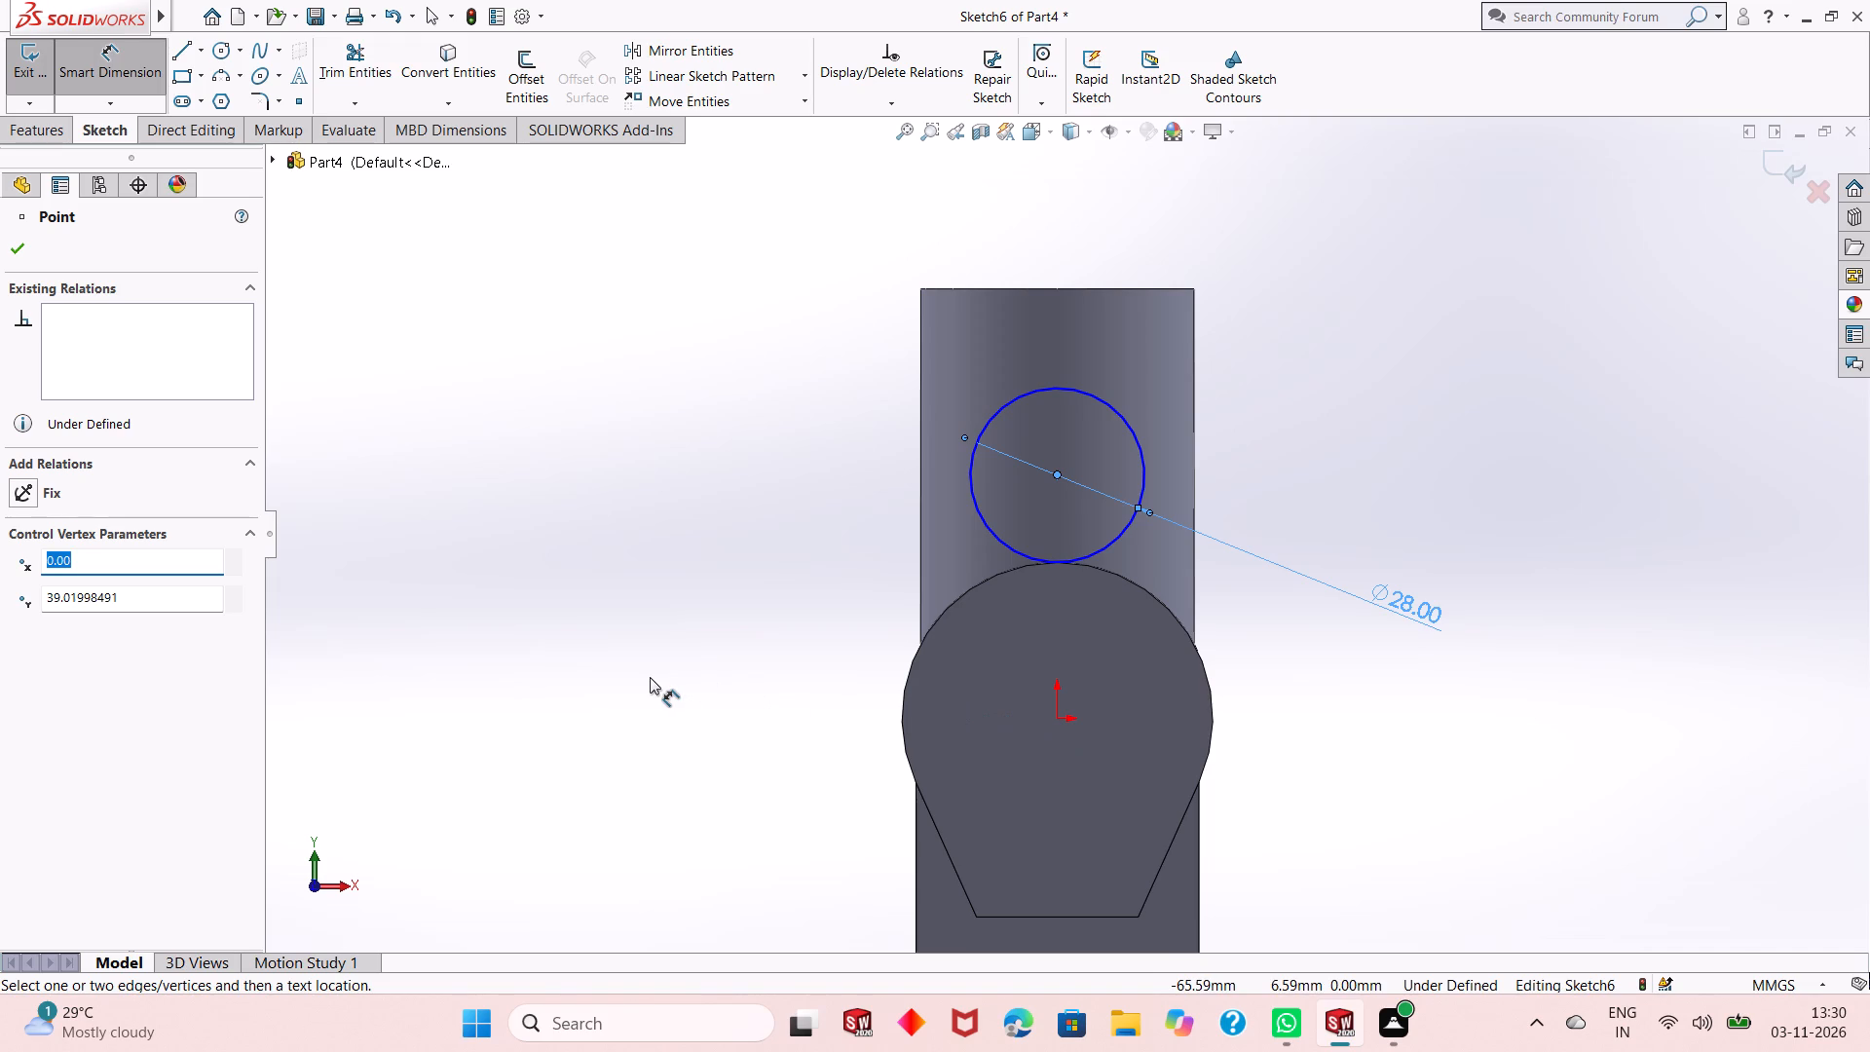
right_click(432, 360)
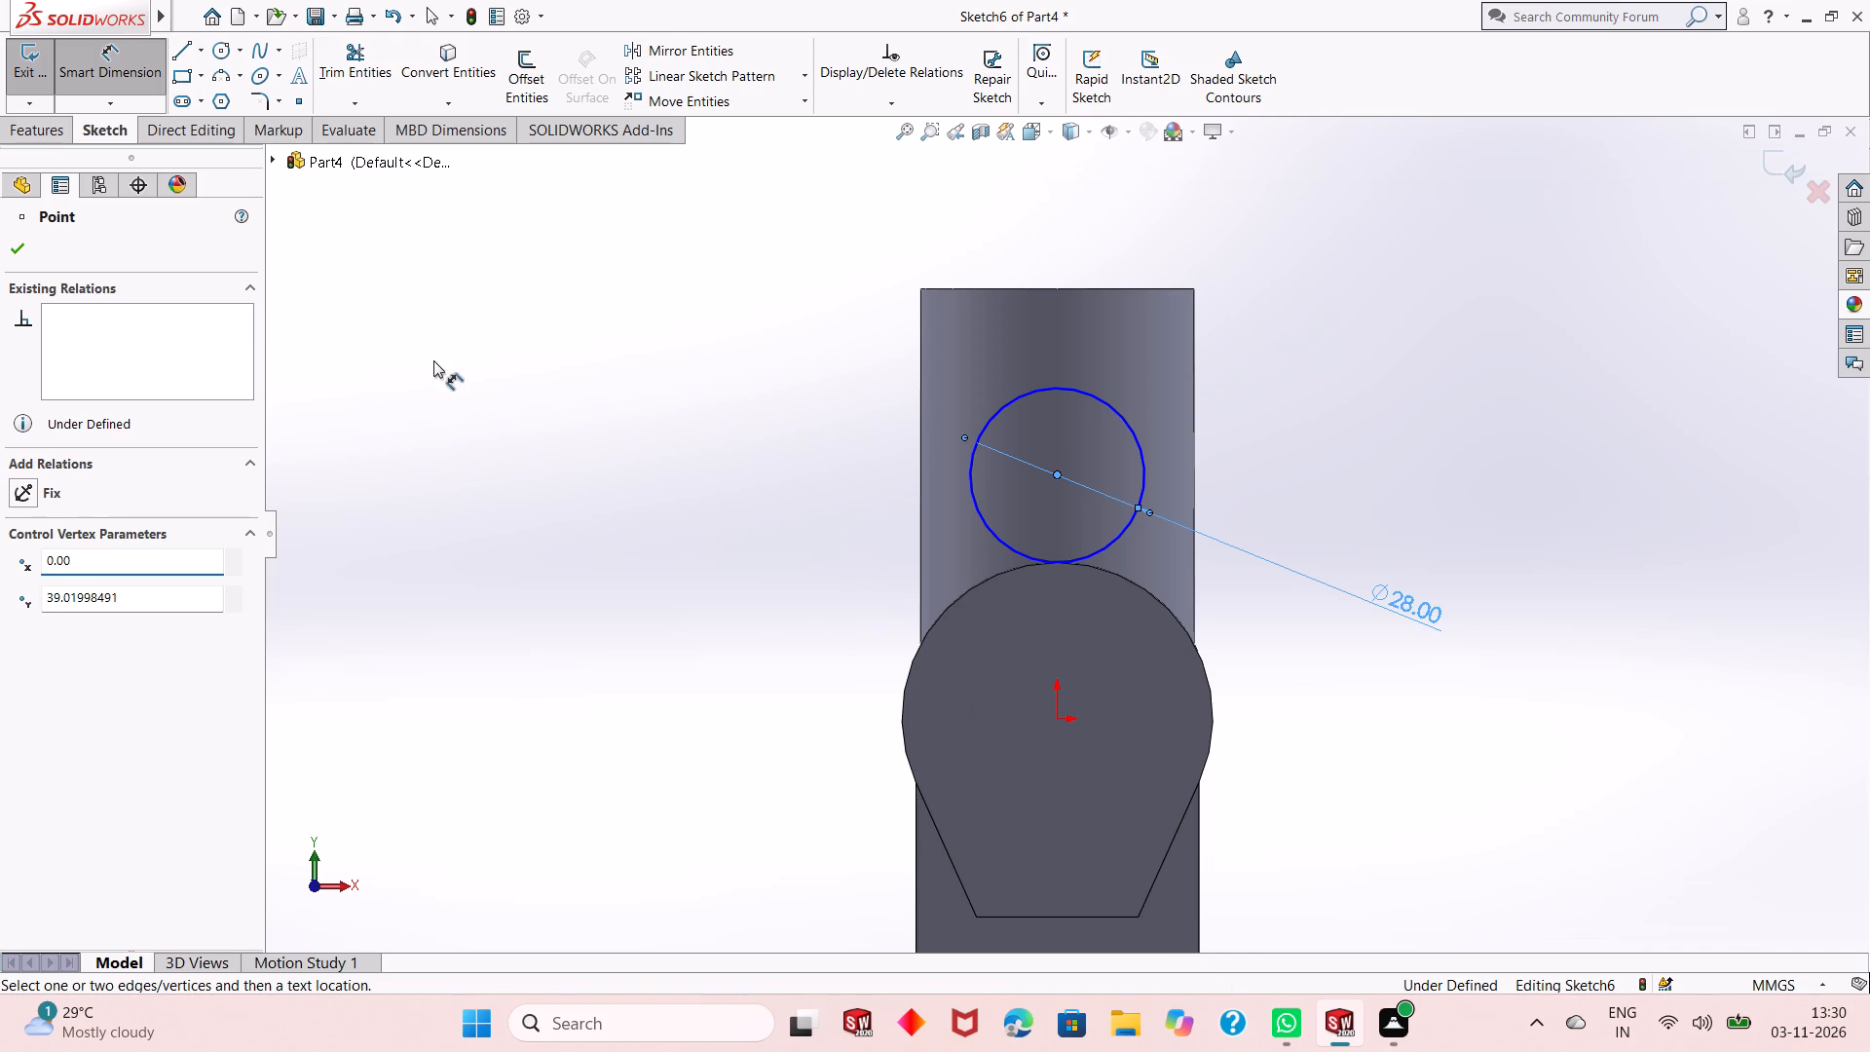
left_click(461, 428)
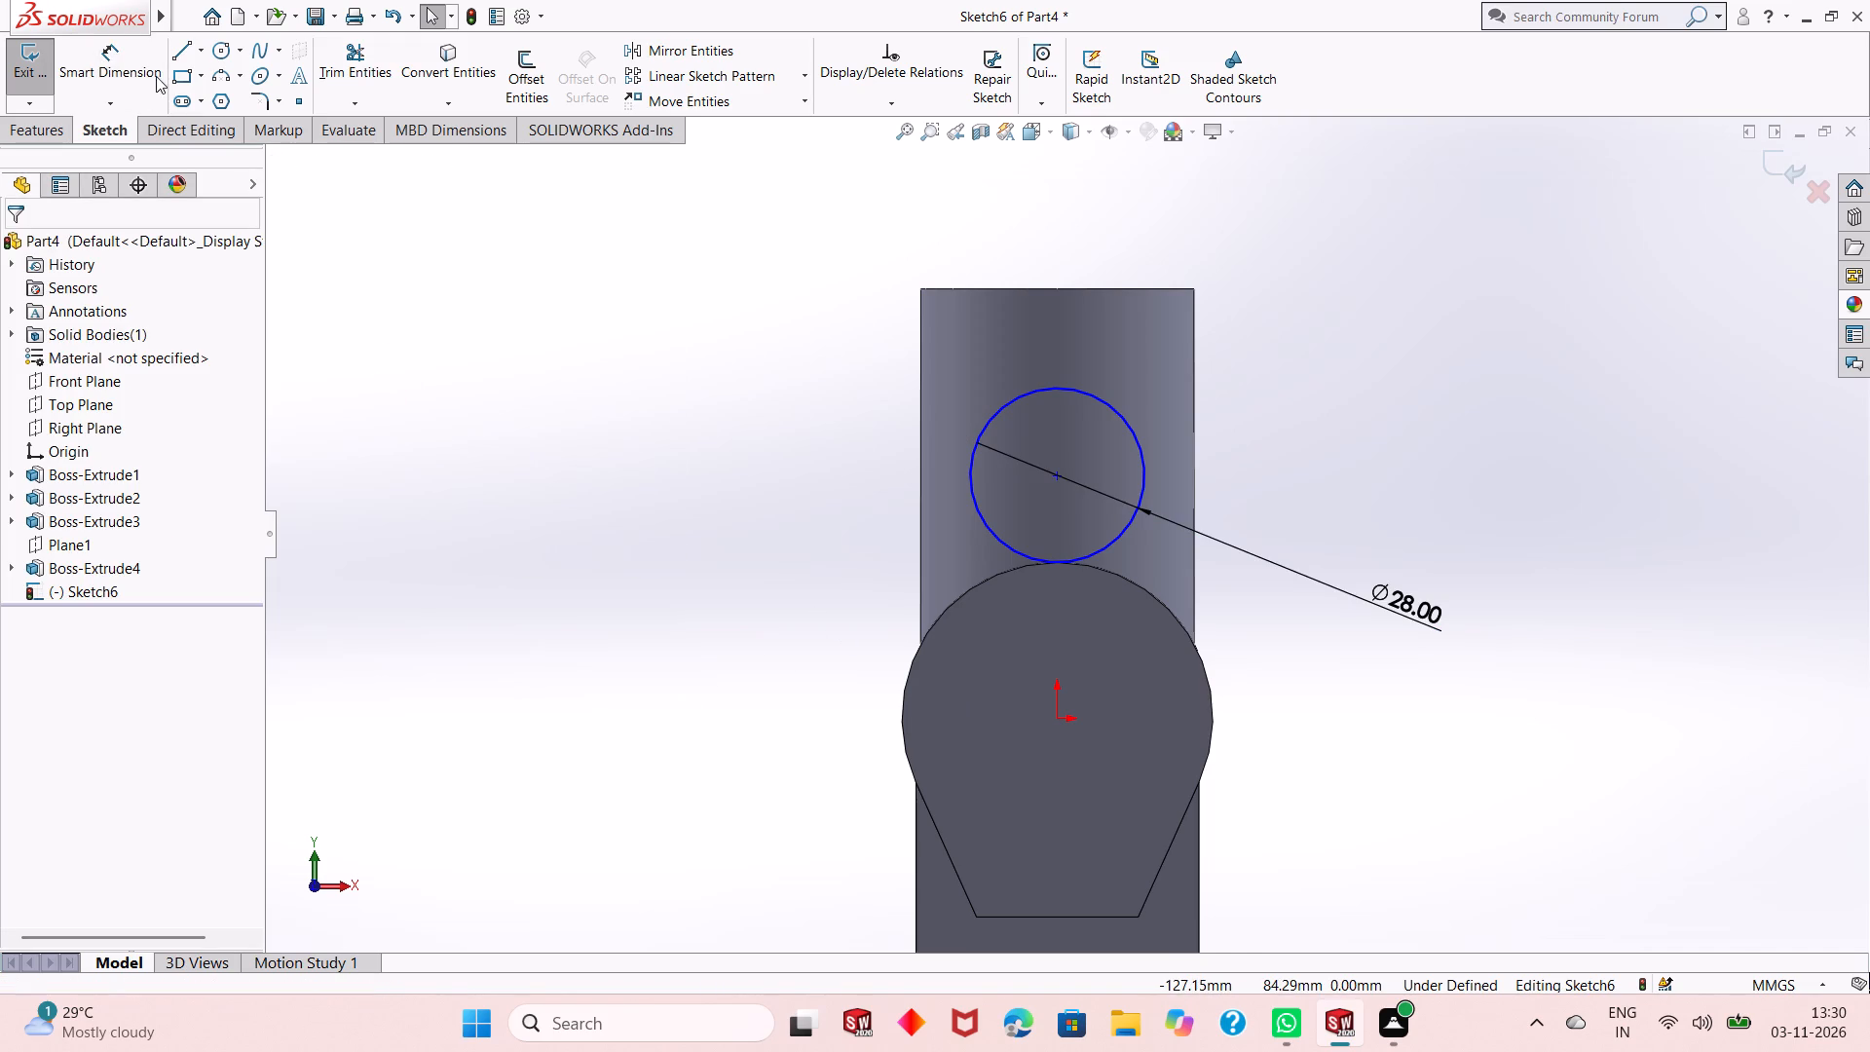
Dimension the vertical distance from the origin to the 28 mm circle's centre as 44 mm.
left_click(153, 76)
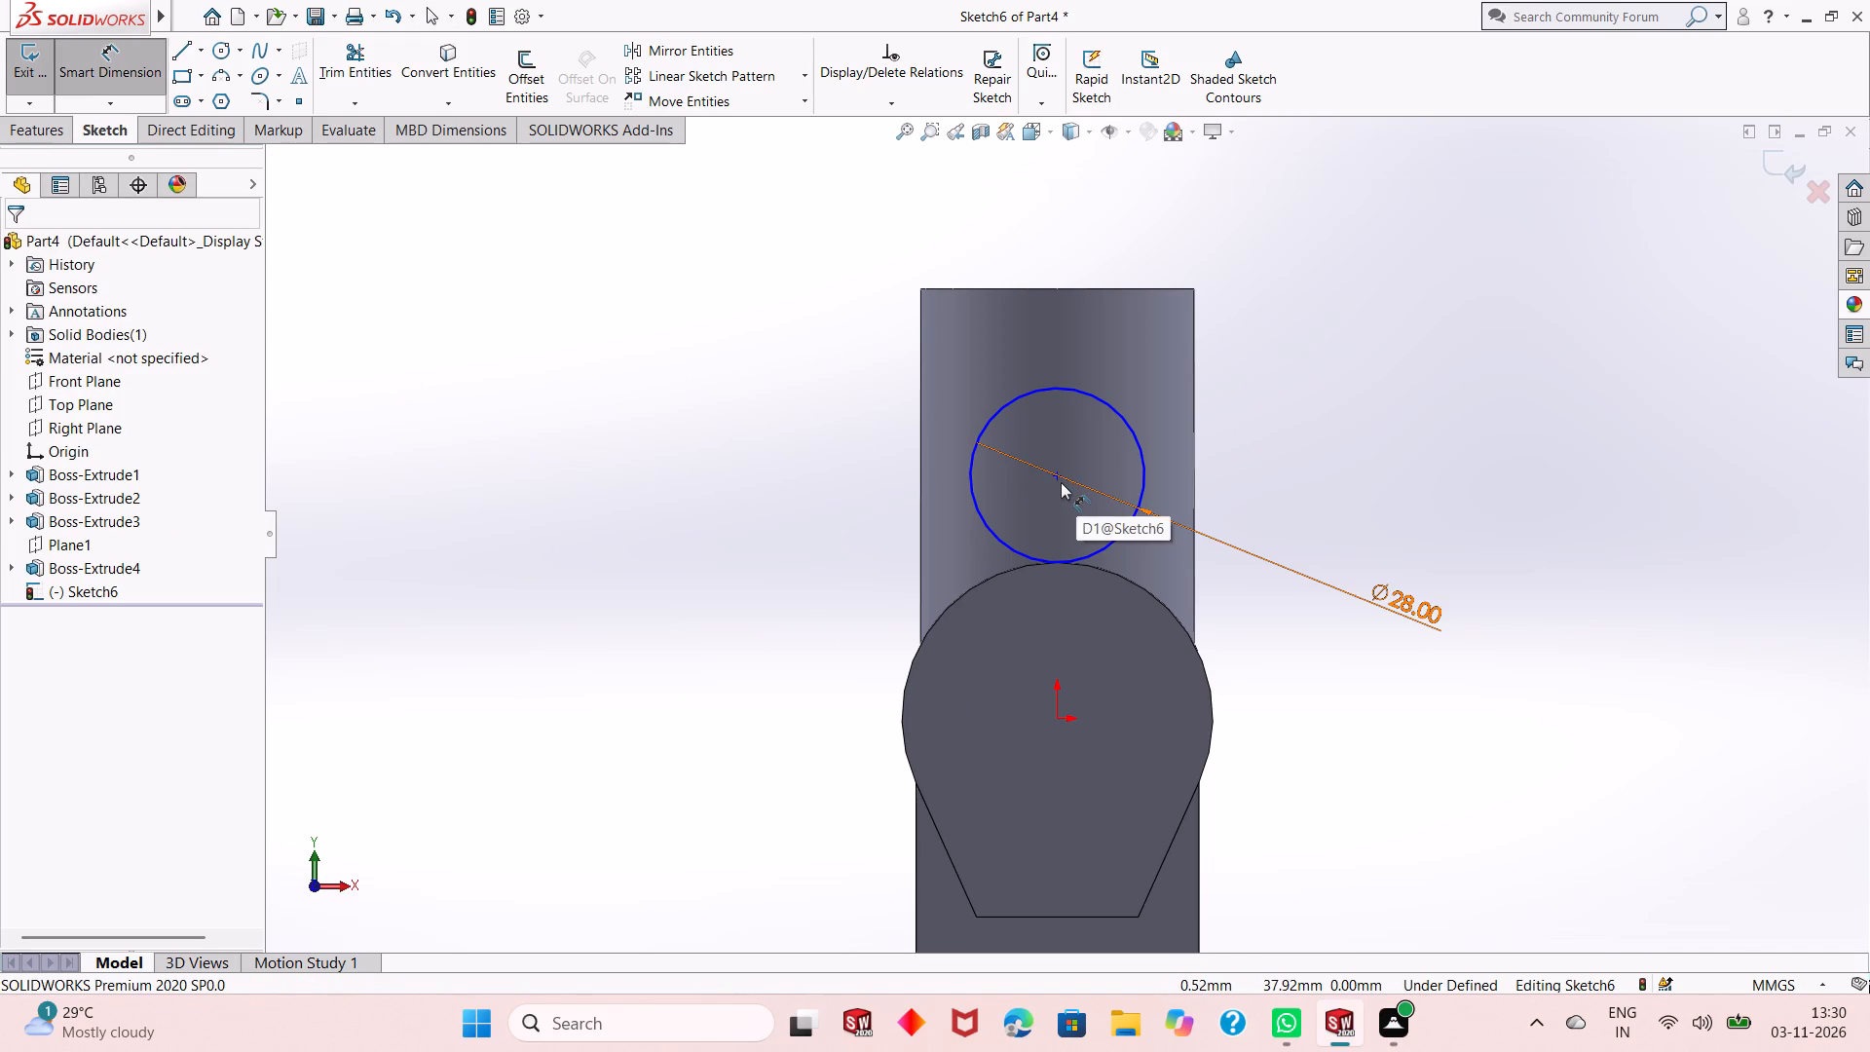
left_click(1059, 480)
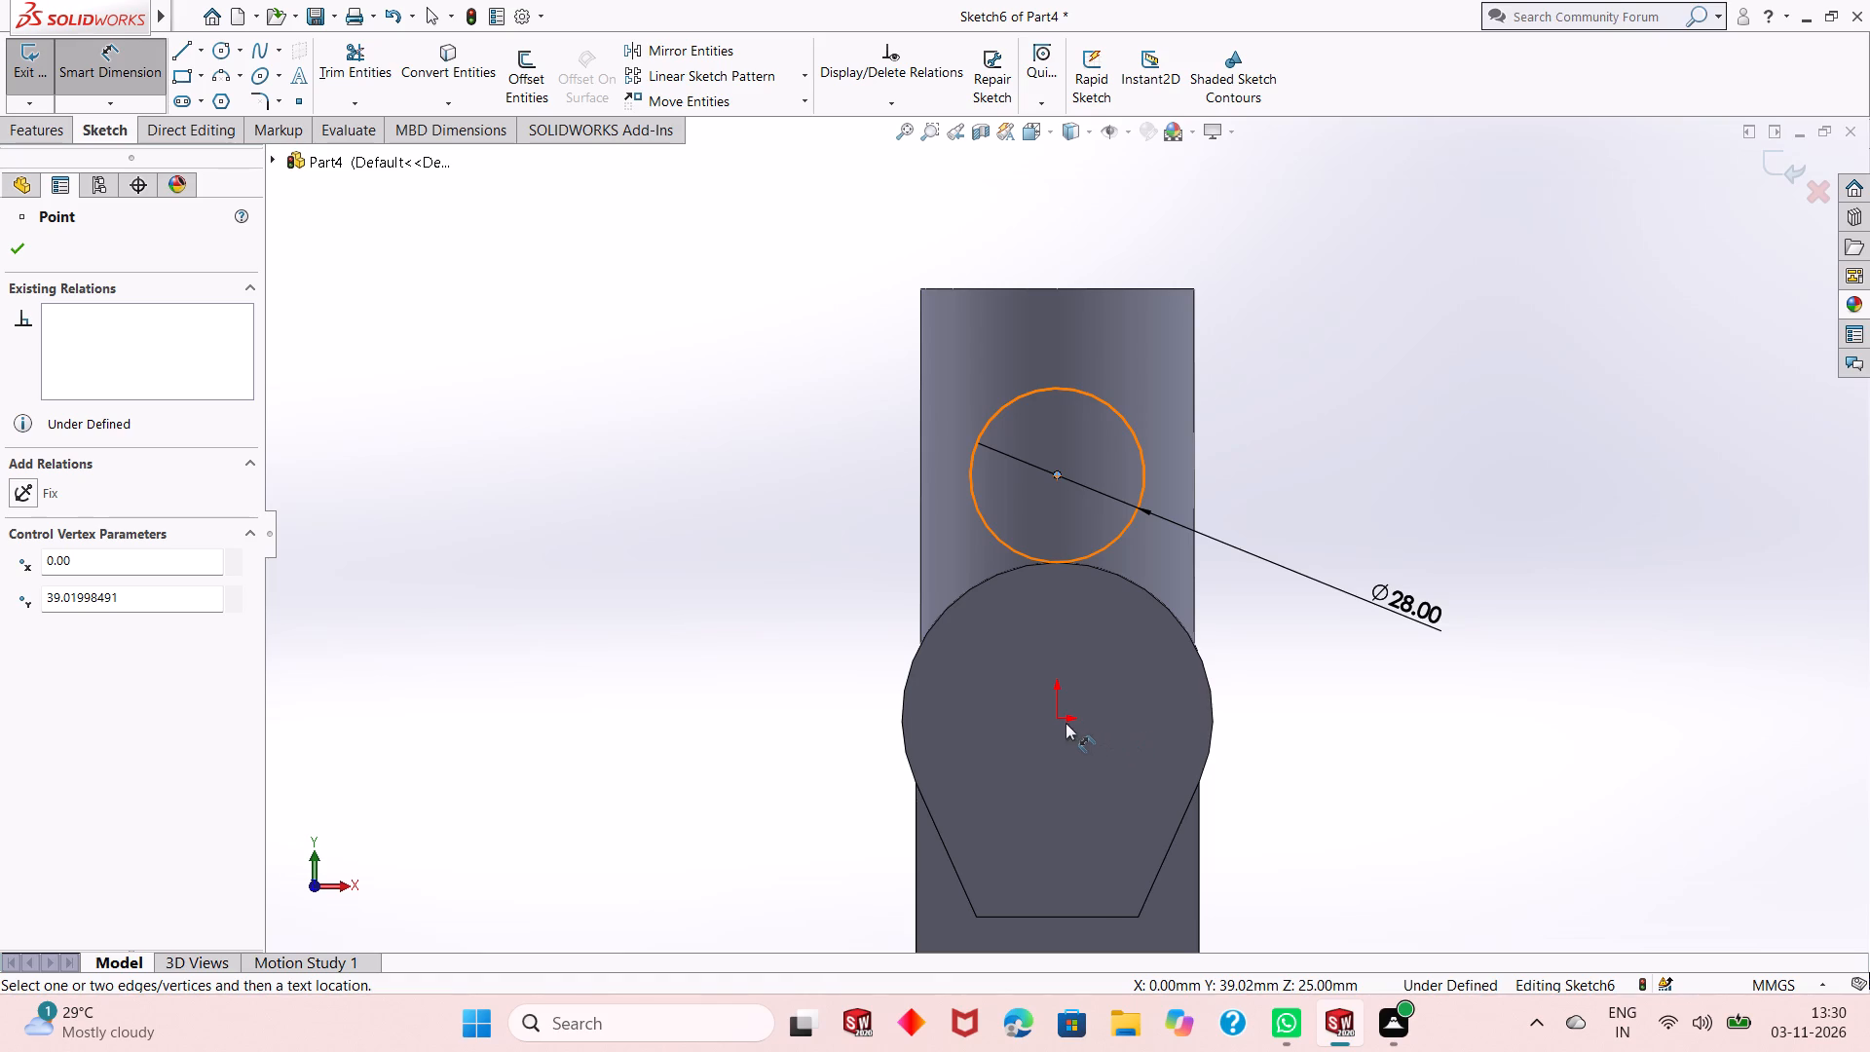
left_click(1054, 720)
left_click(757, 704)
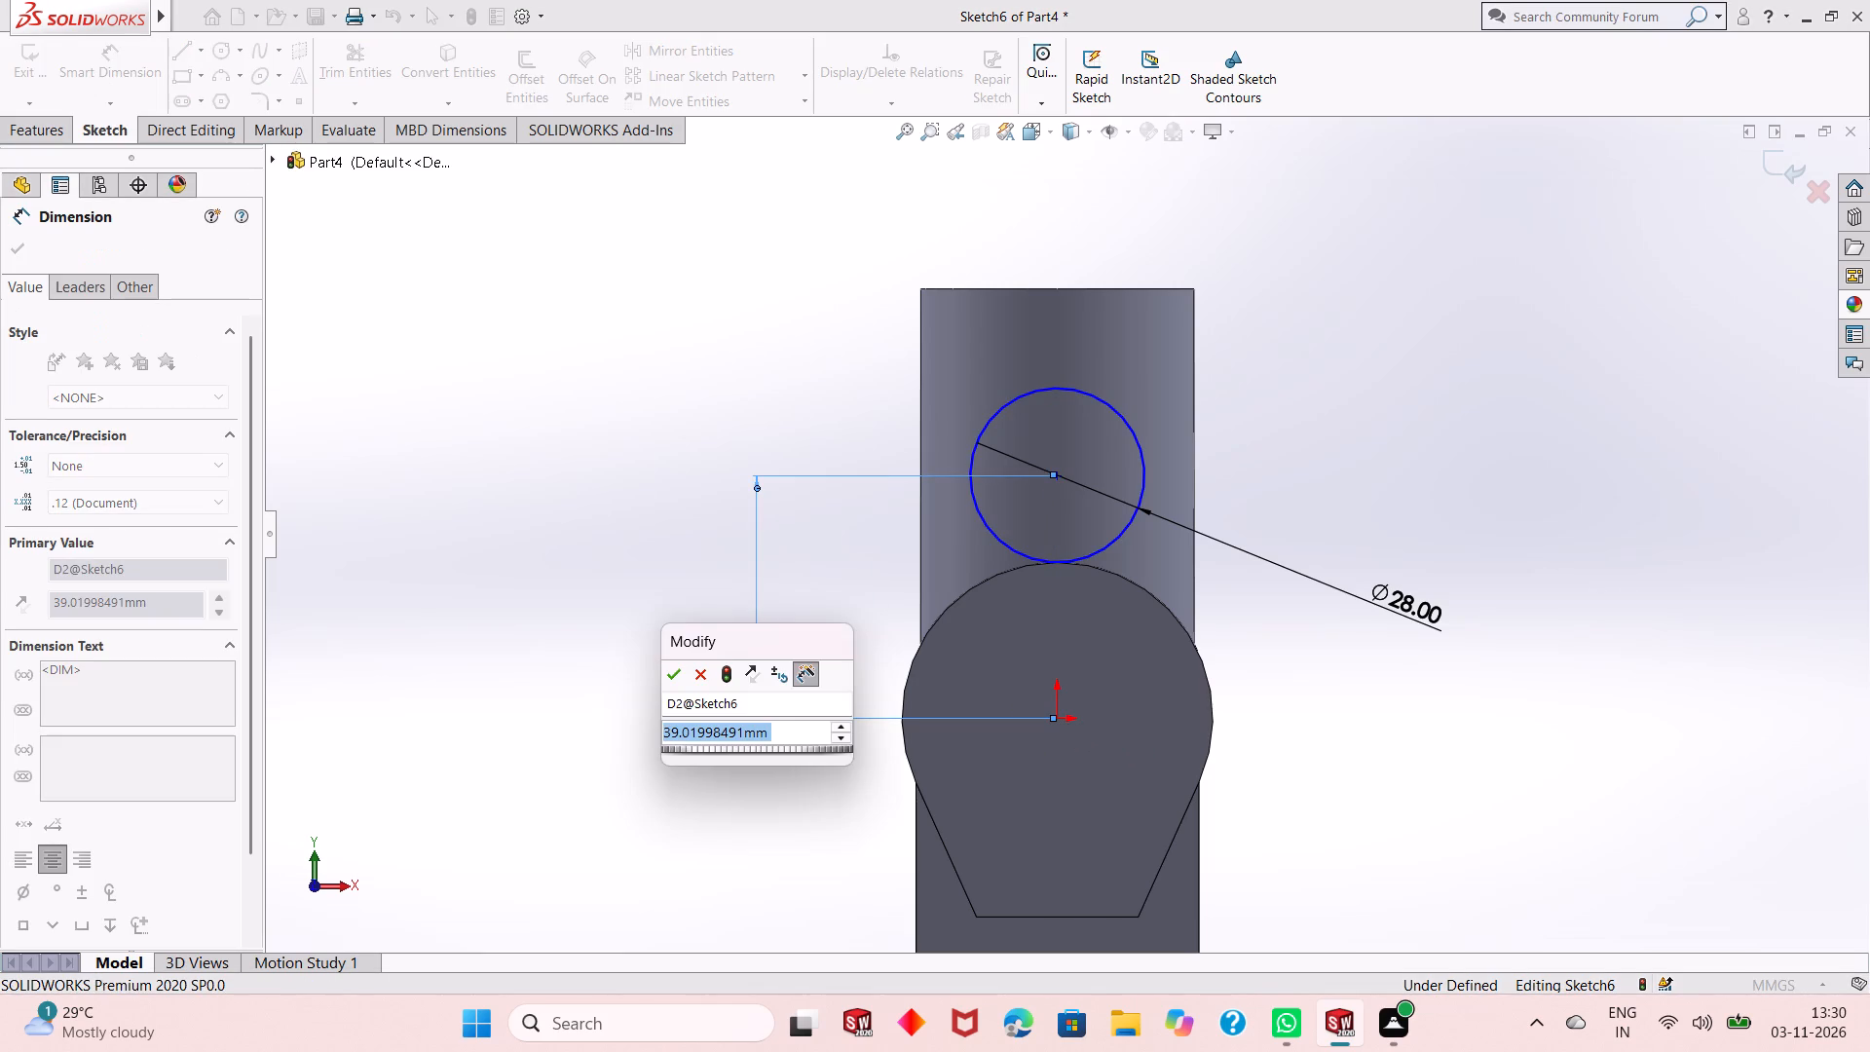
type("44")
key("Return")
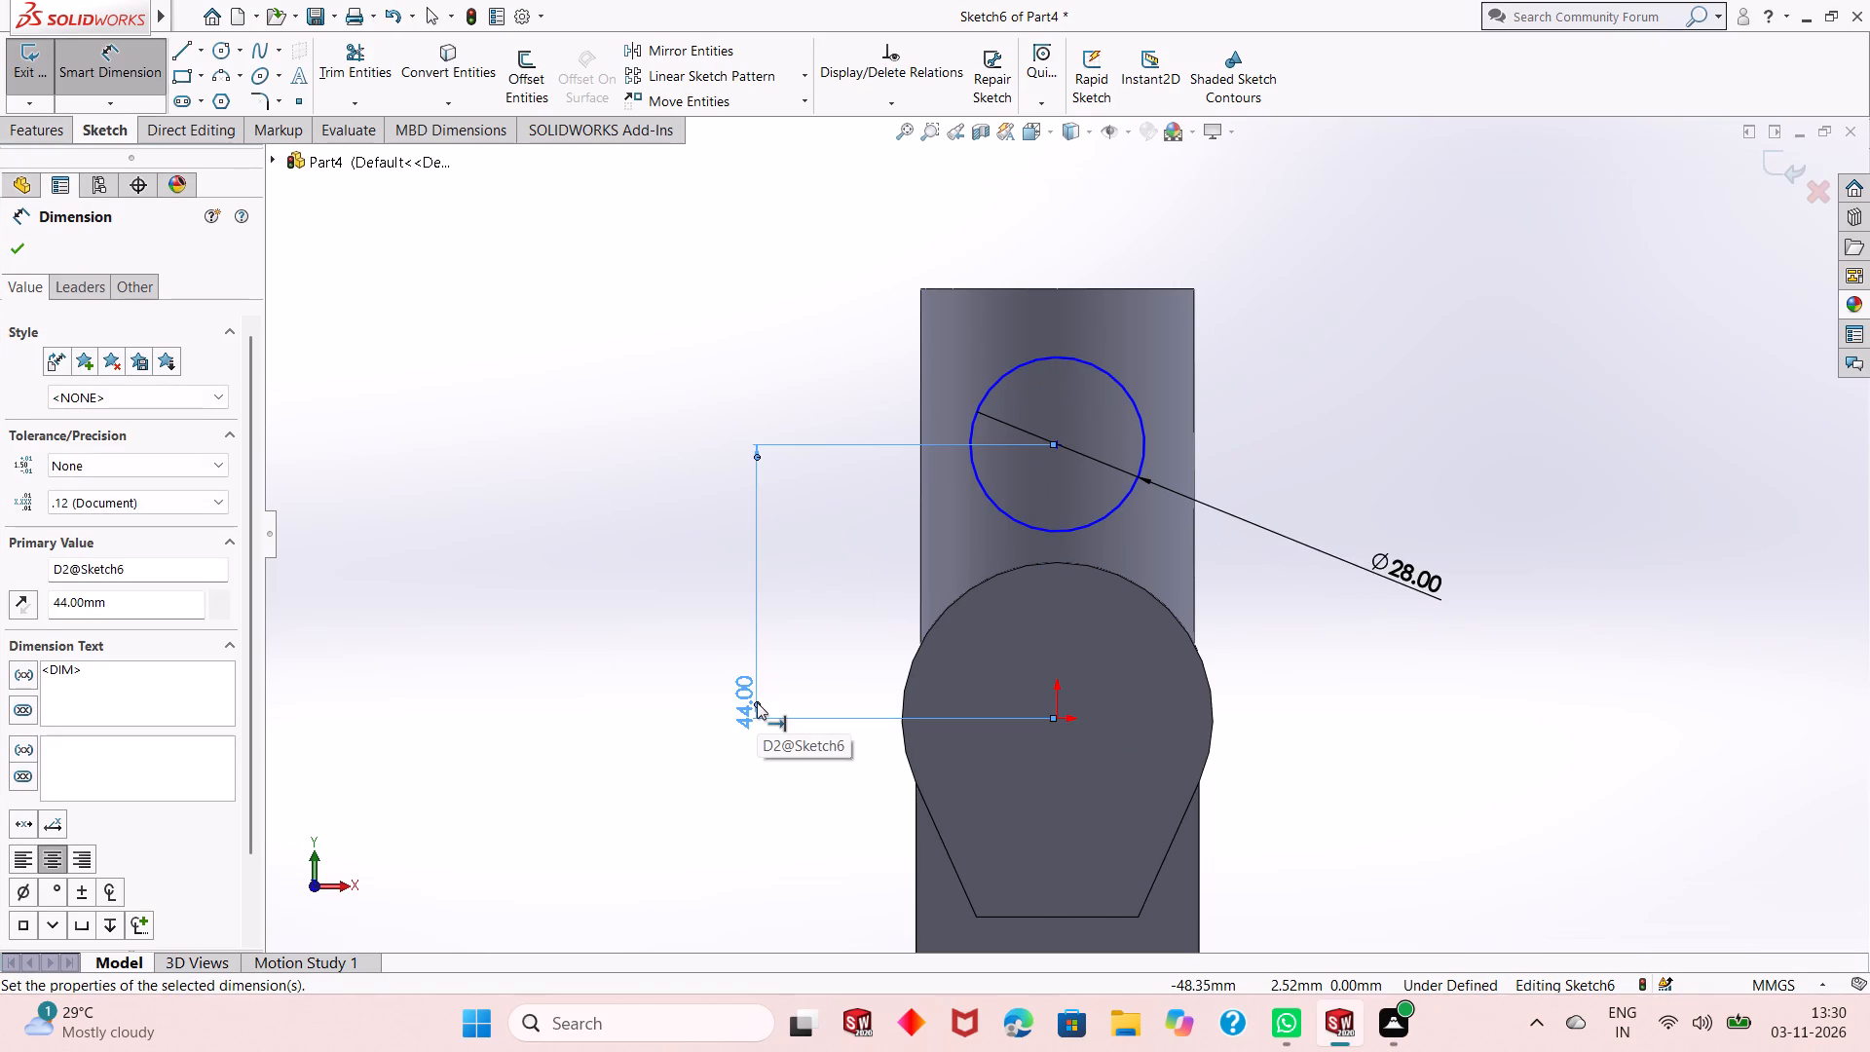
right_click(631, 394)
left_click(674, 467)
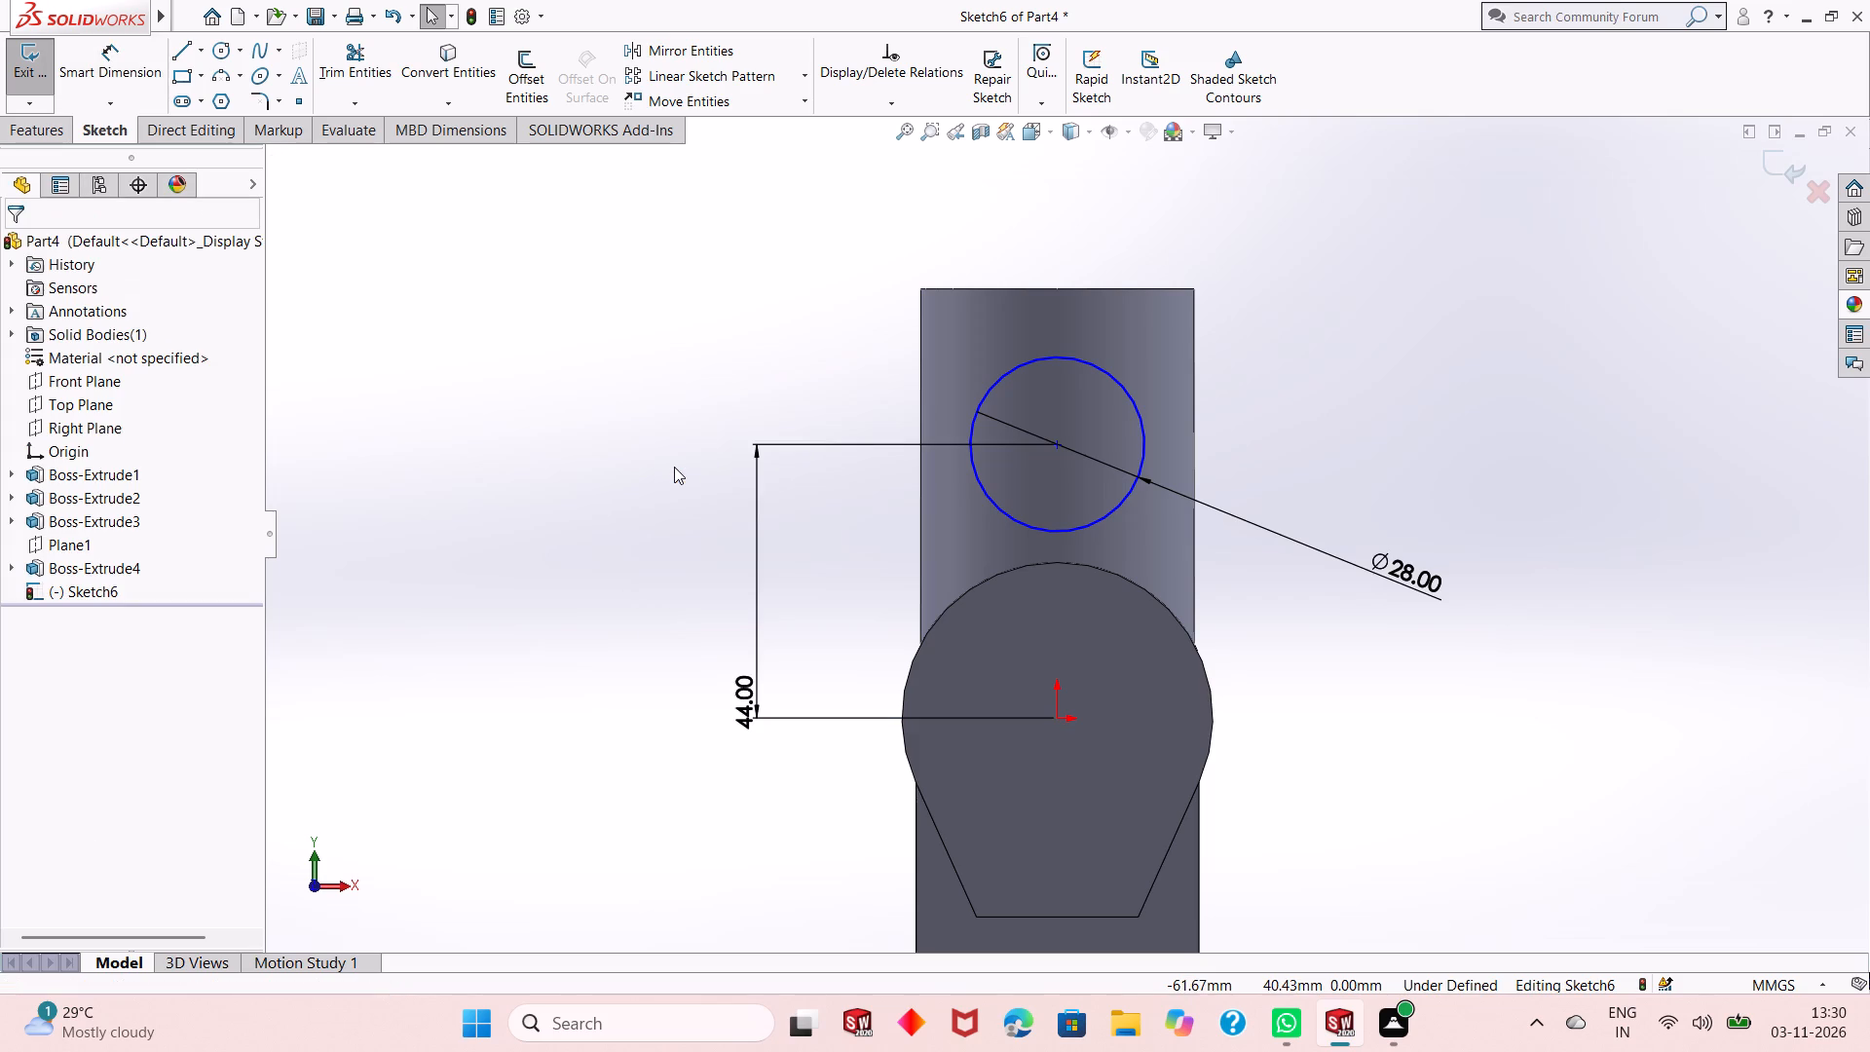
Add a vertical relation between the circle's centre point and the origin.
left_click(1061, 448)
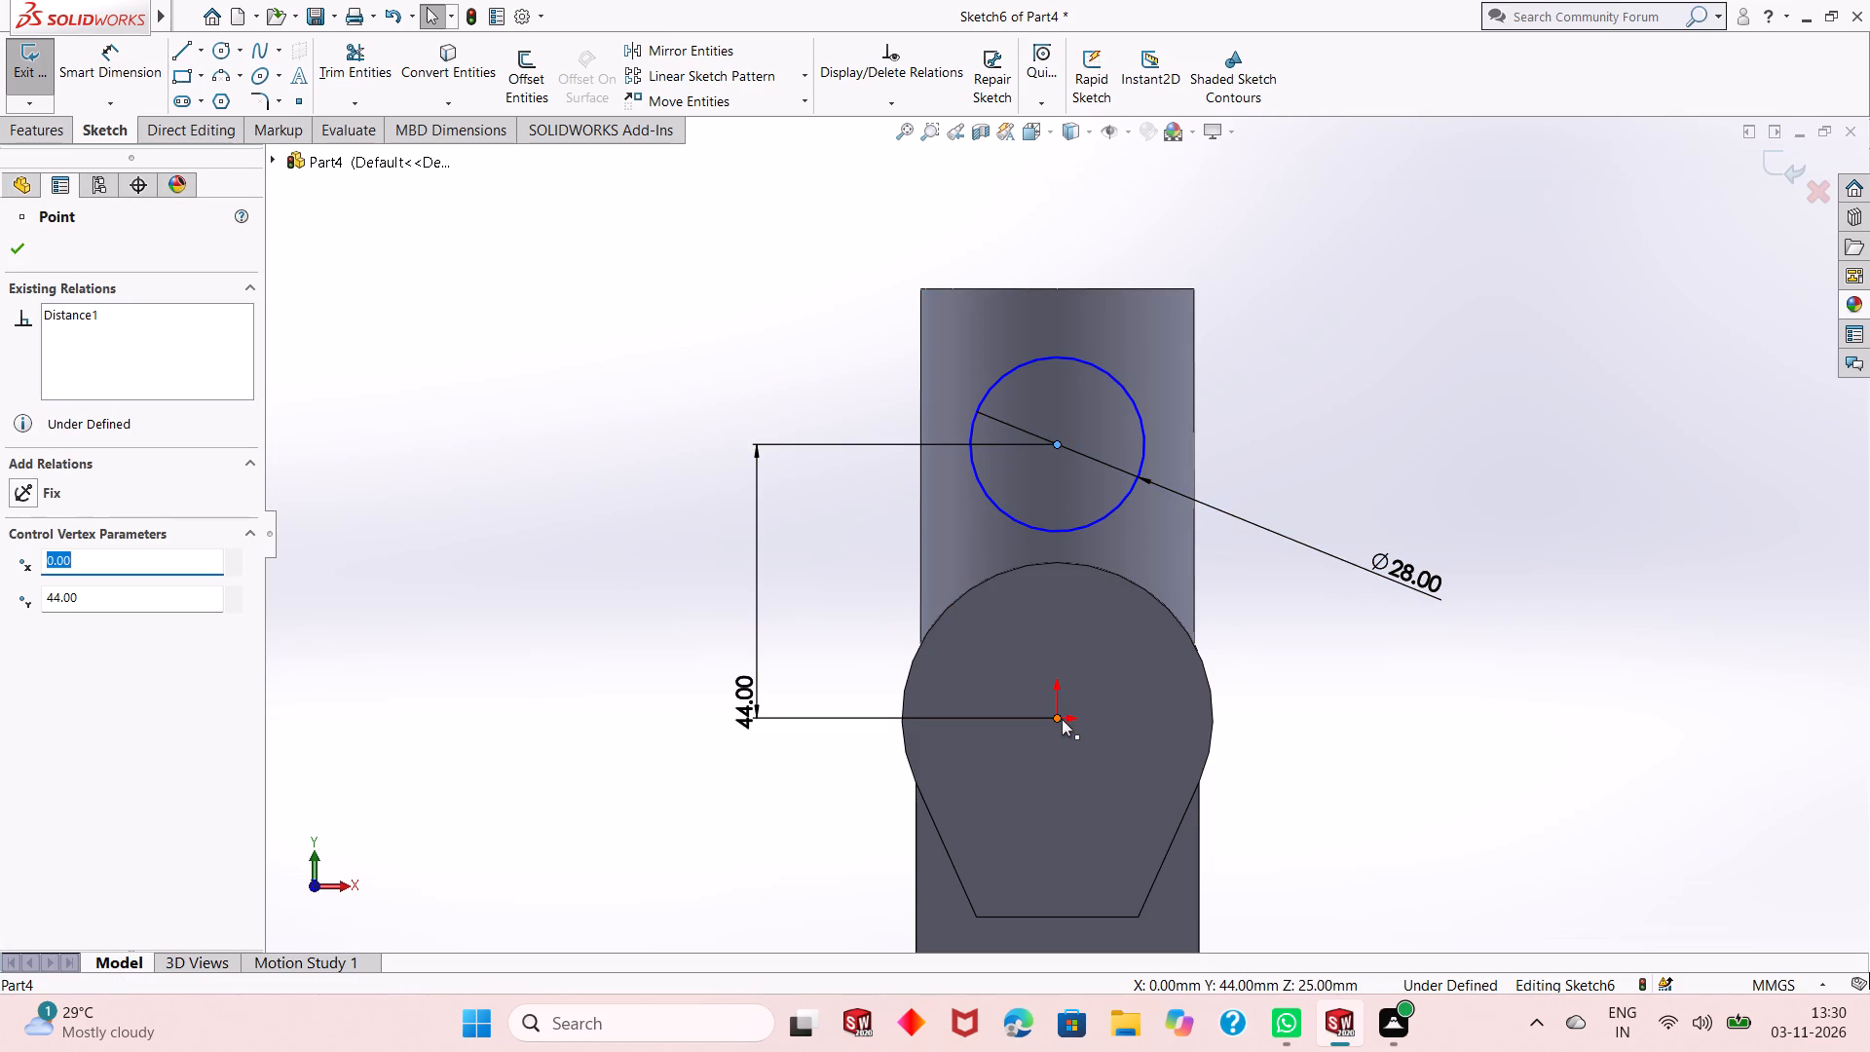
left_click(1062, 722, "ctrl")
left_click(1144, 633)
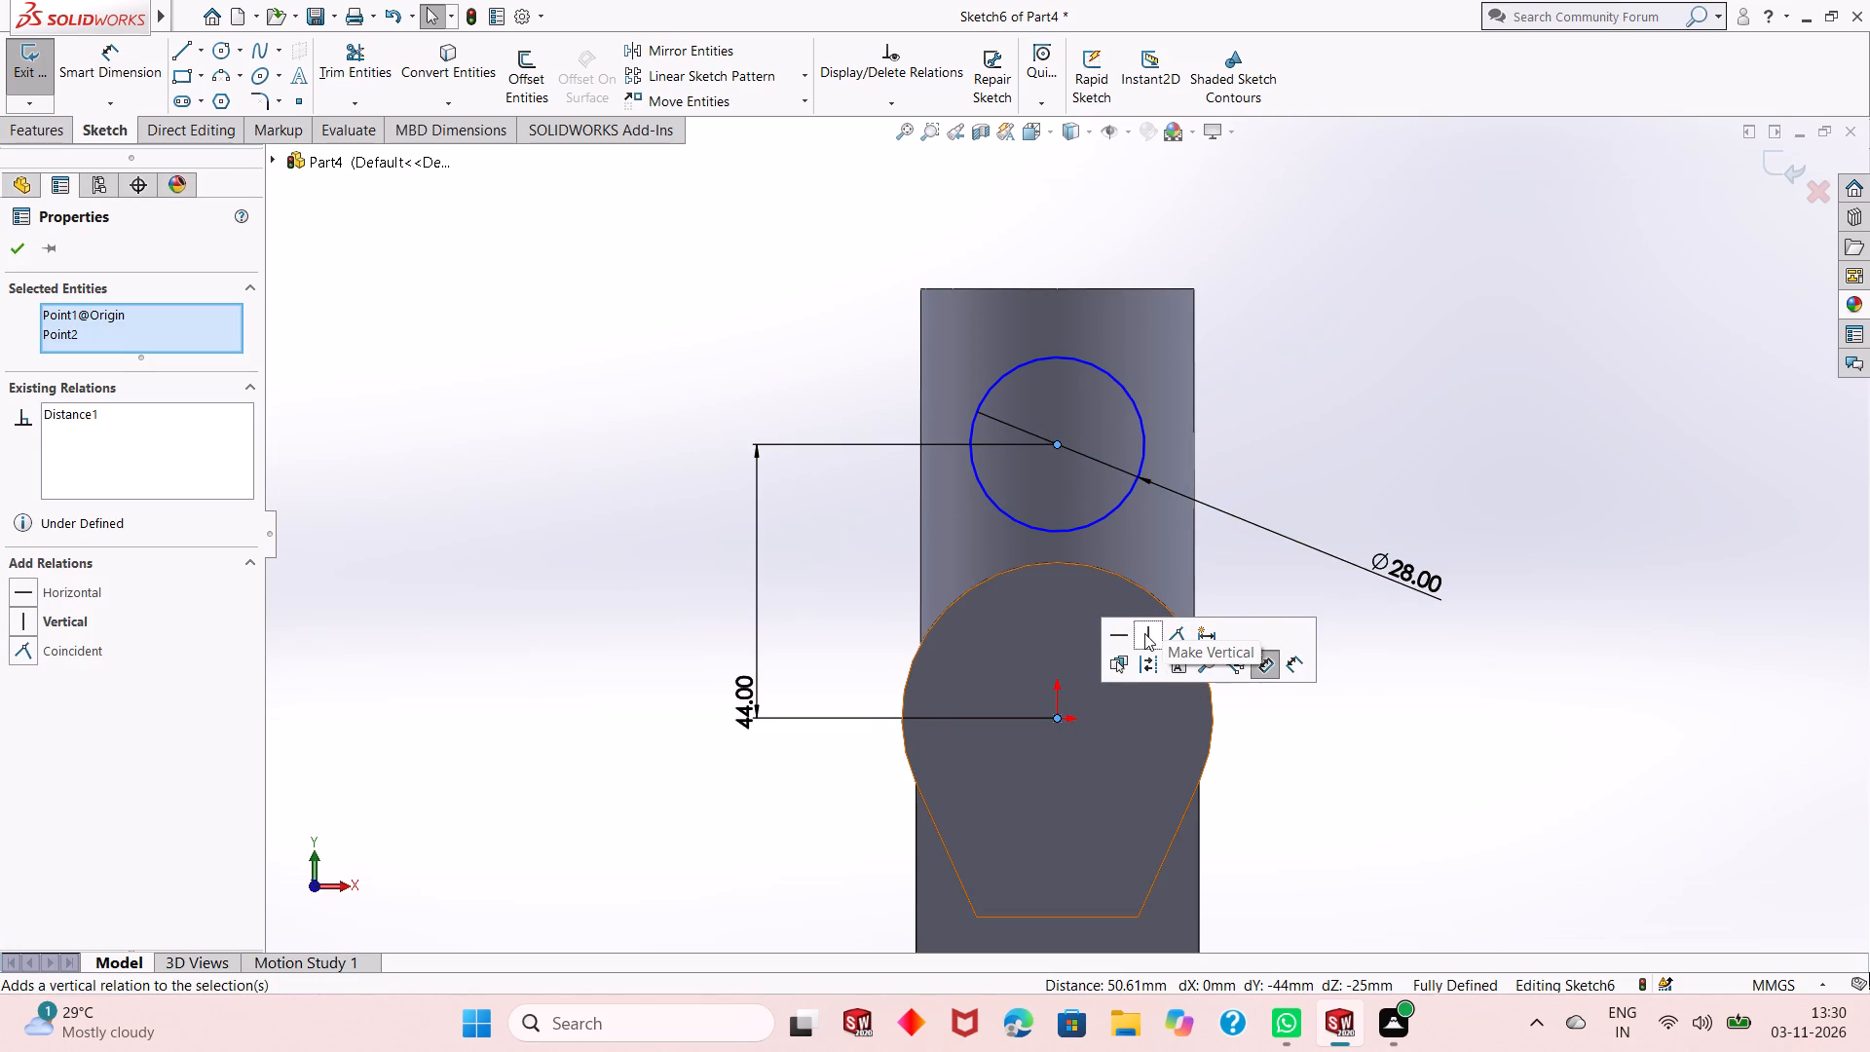
left_click(19, 253)
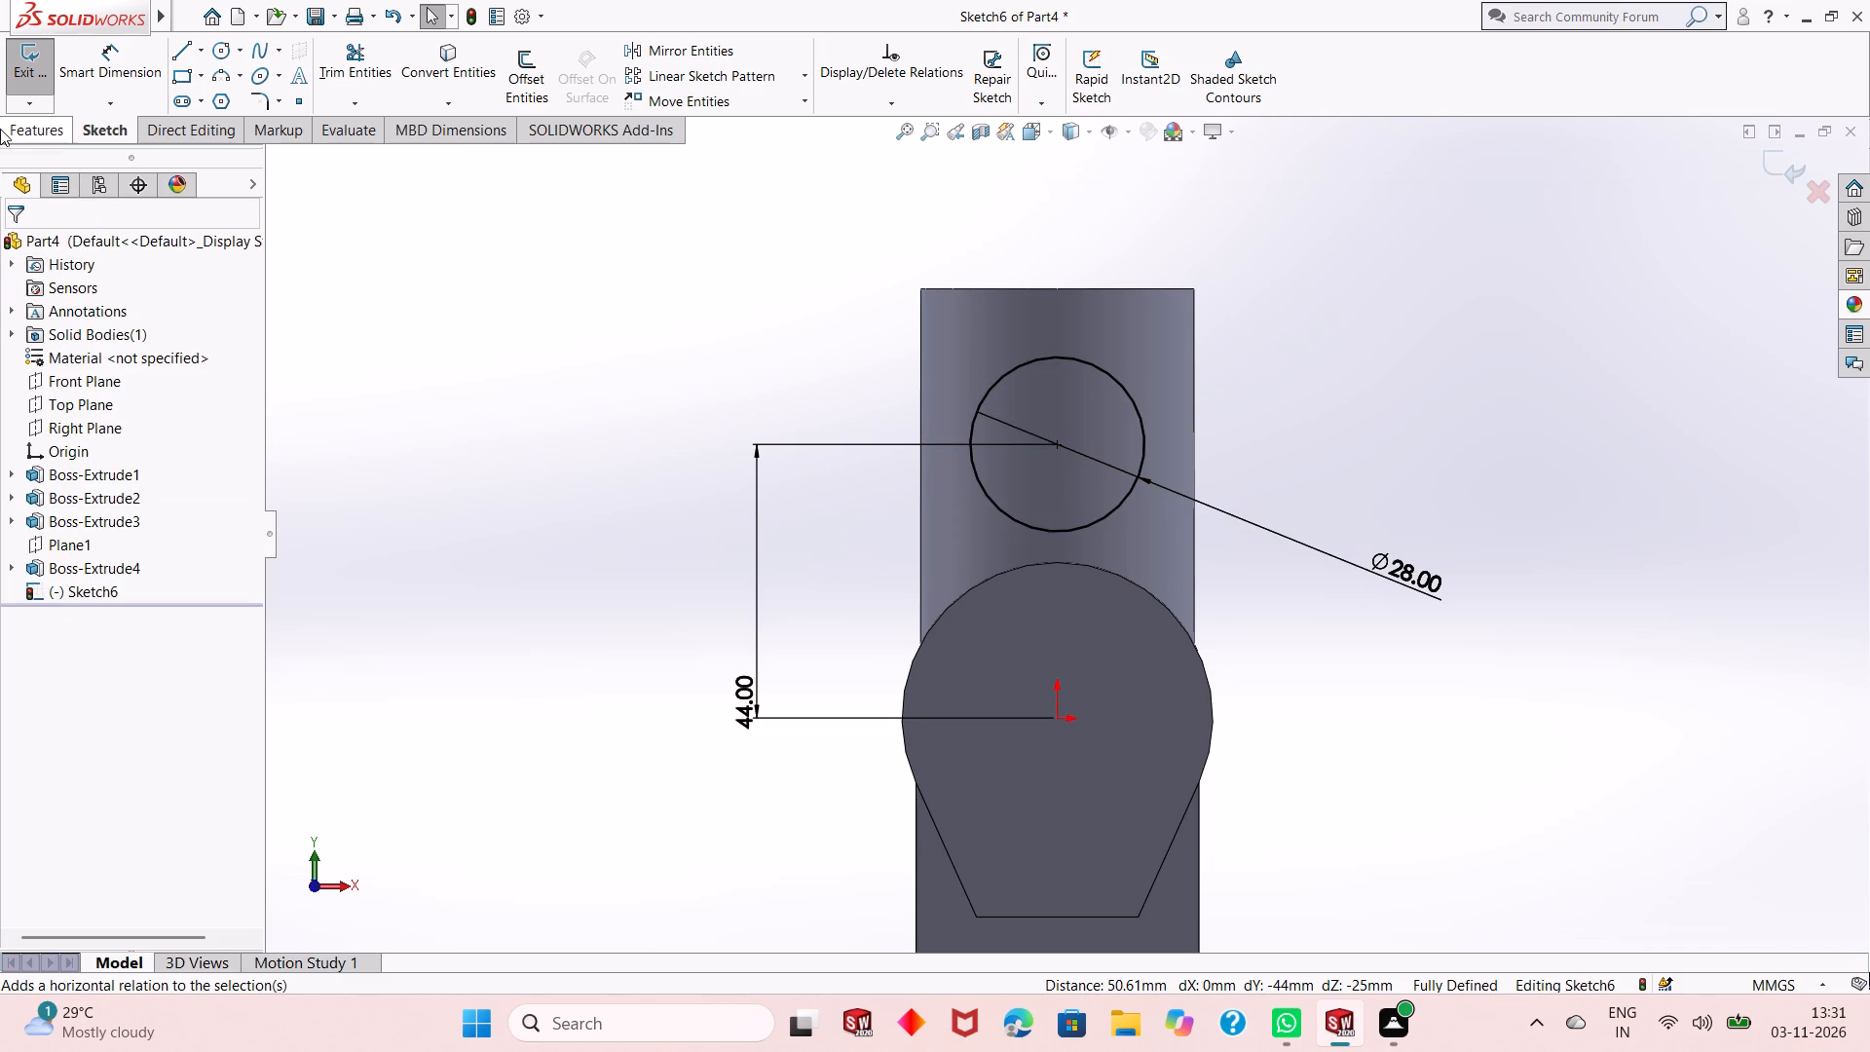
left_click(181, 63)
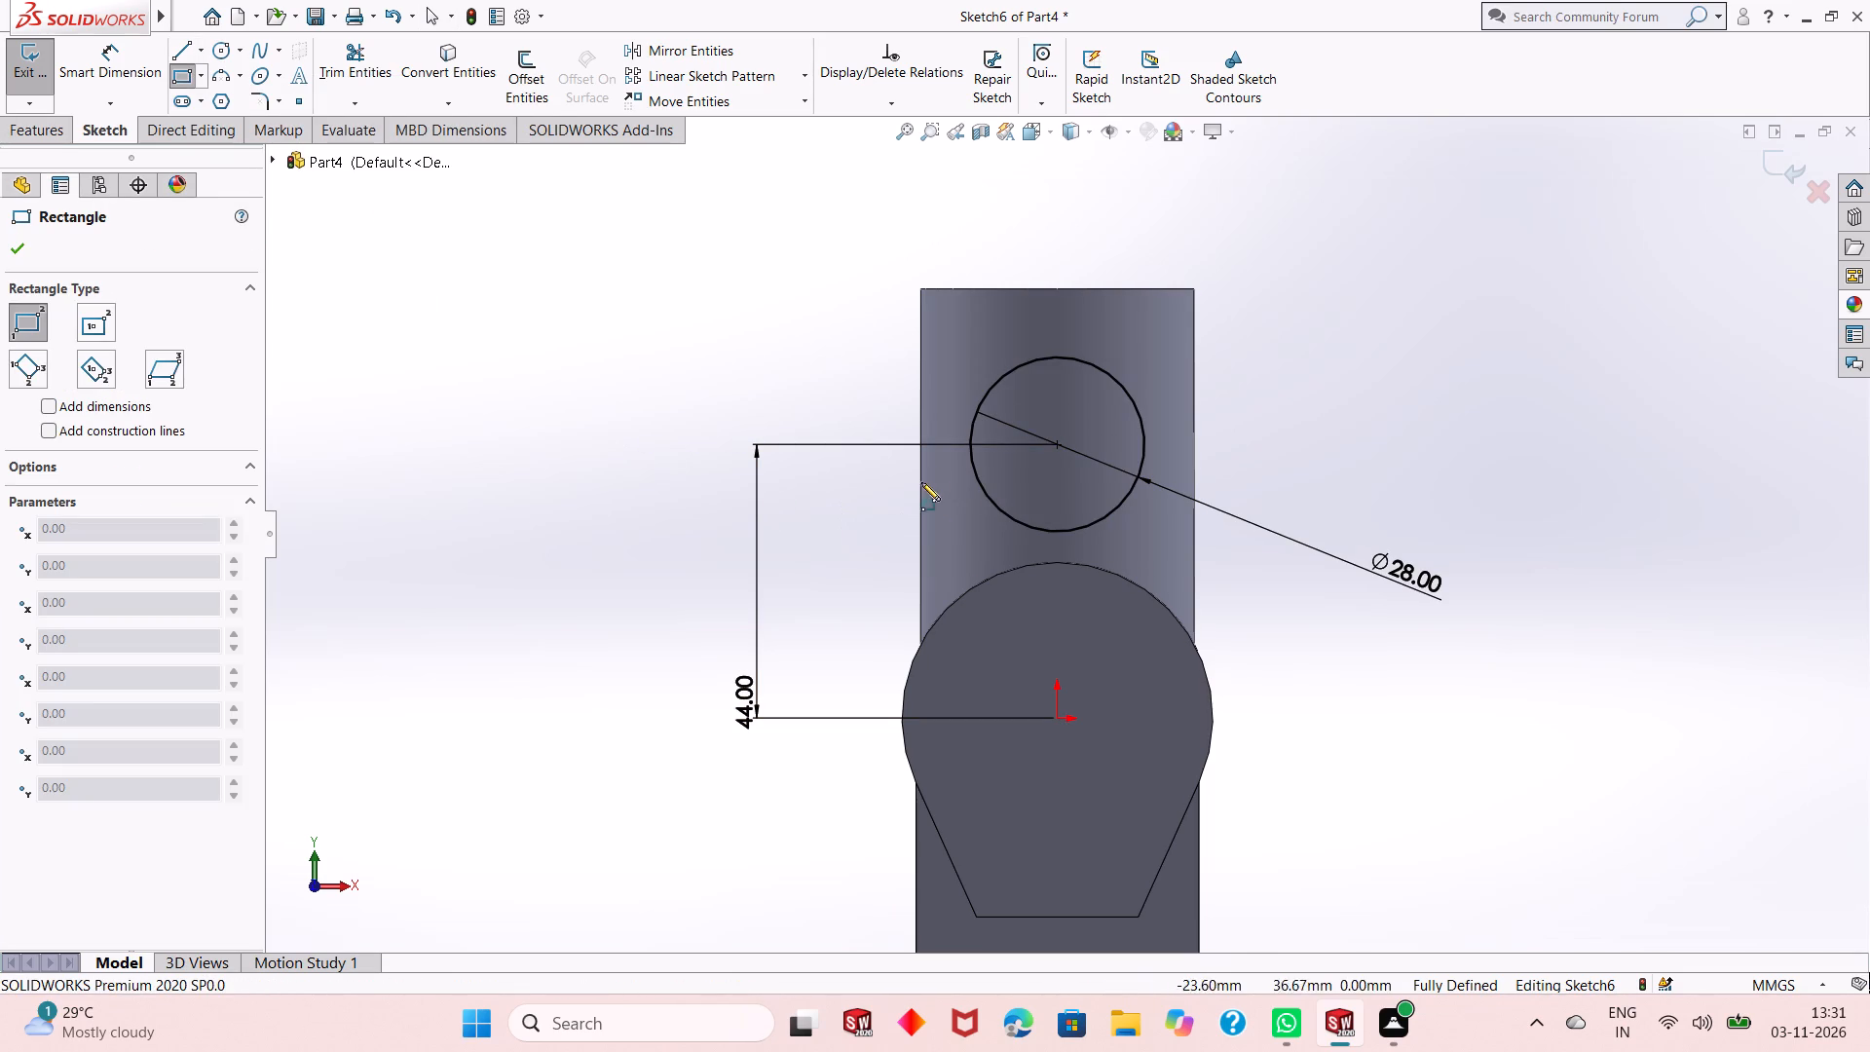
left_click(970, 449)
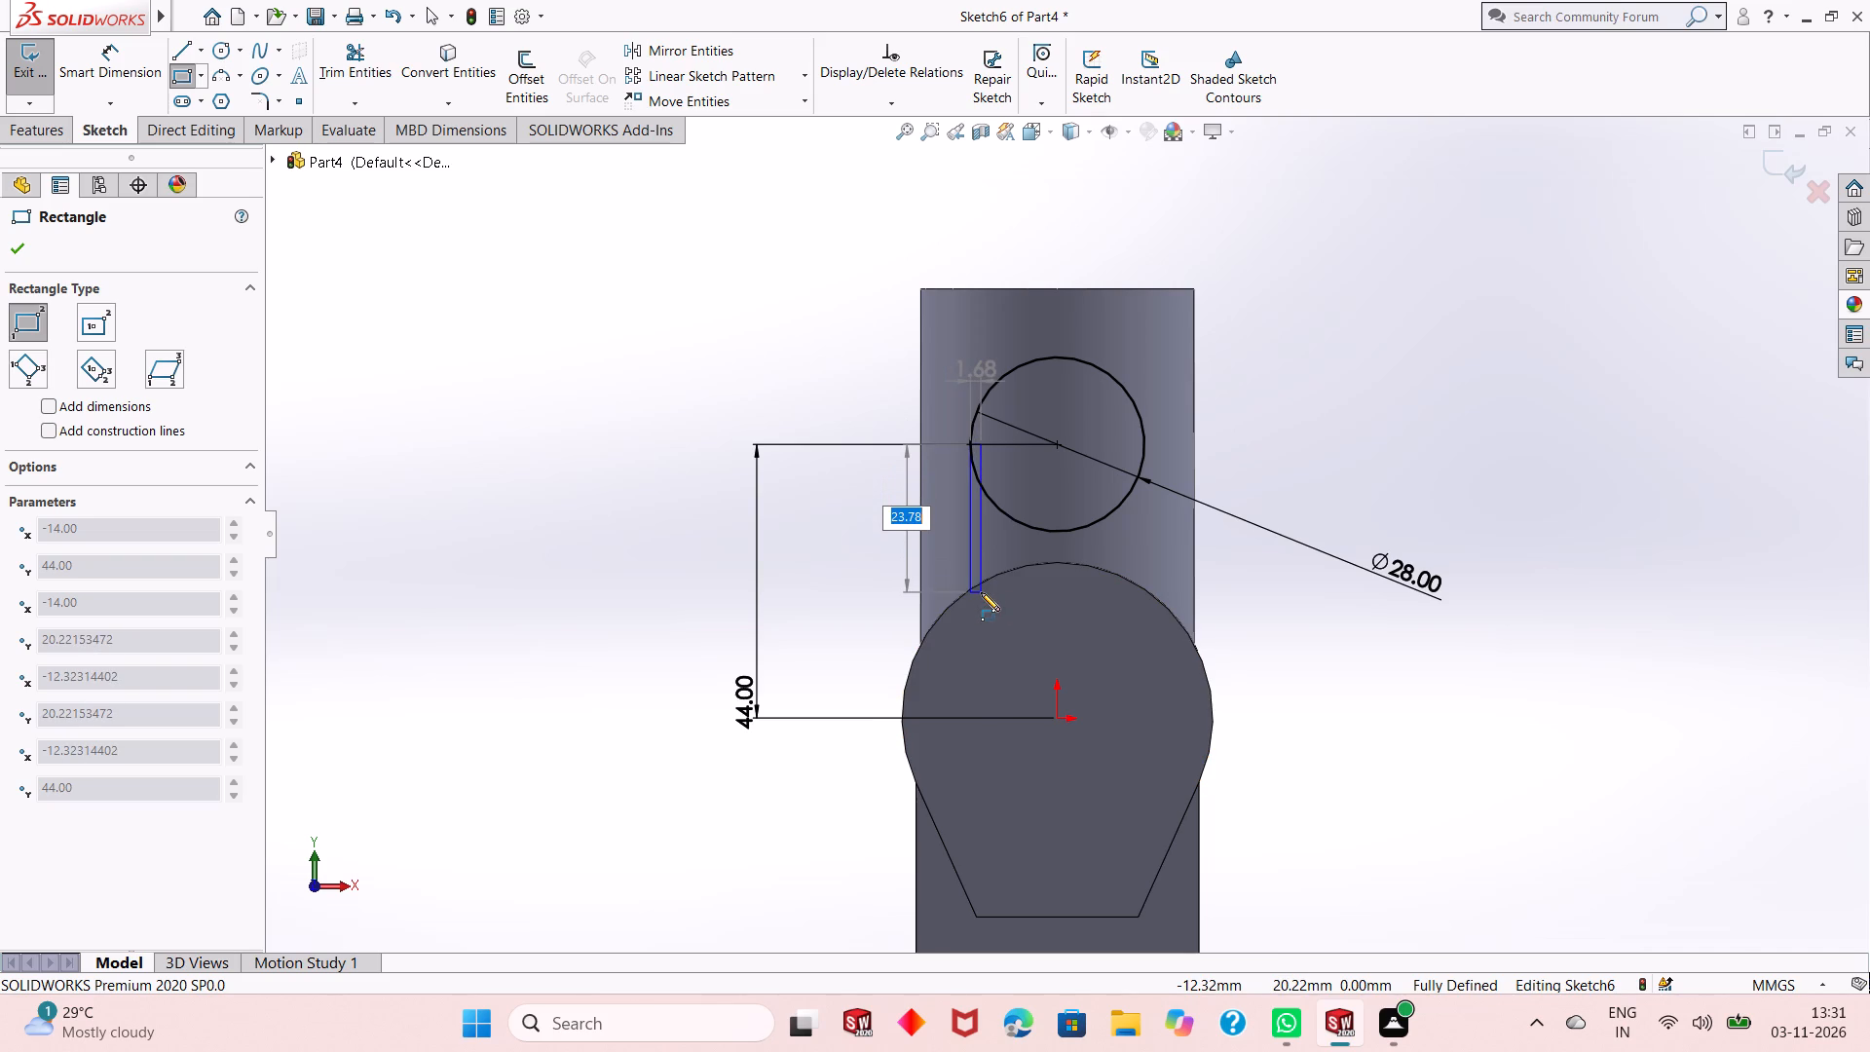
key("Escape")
Sketch vertical lines about 26.8 mm long down from both side quadrants of the circle, joined at the bottom by a horizontal line.
left_click(184, 51)
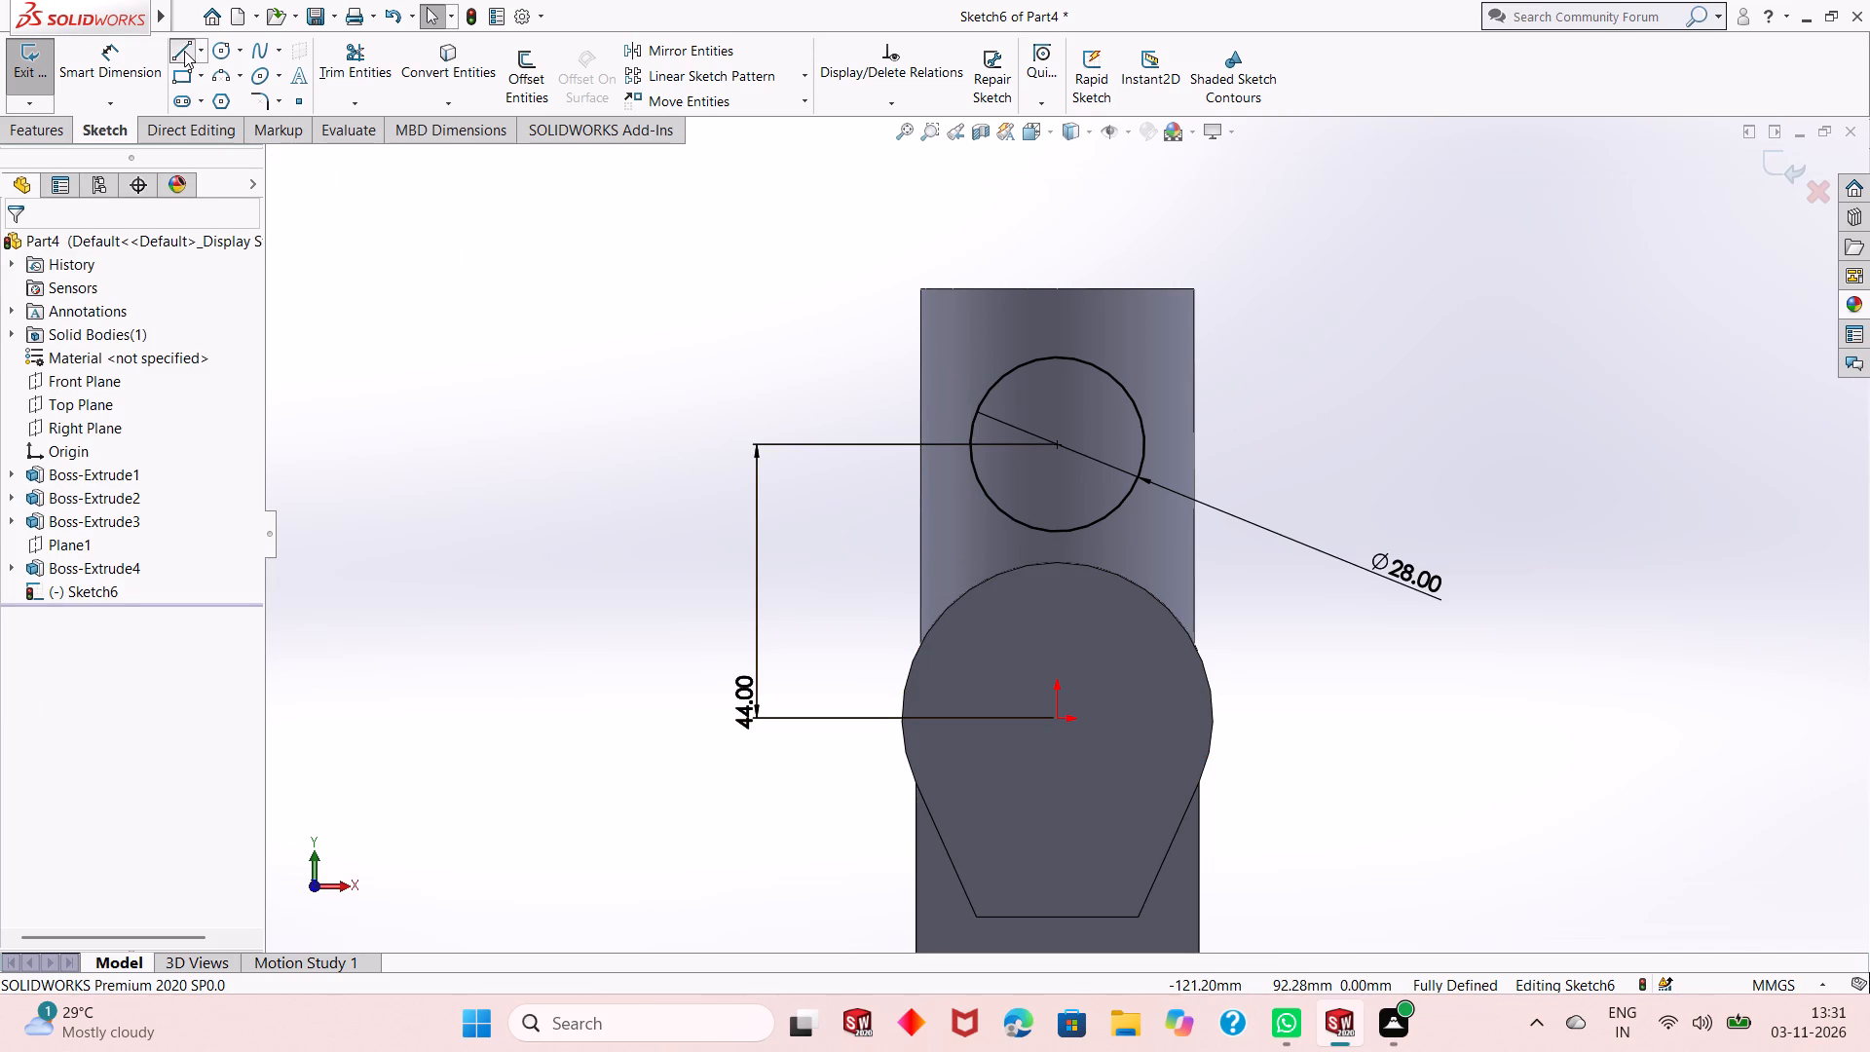
left_click(972, 444)
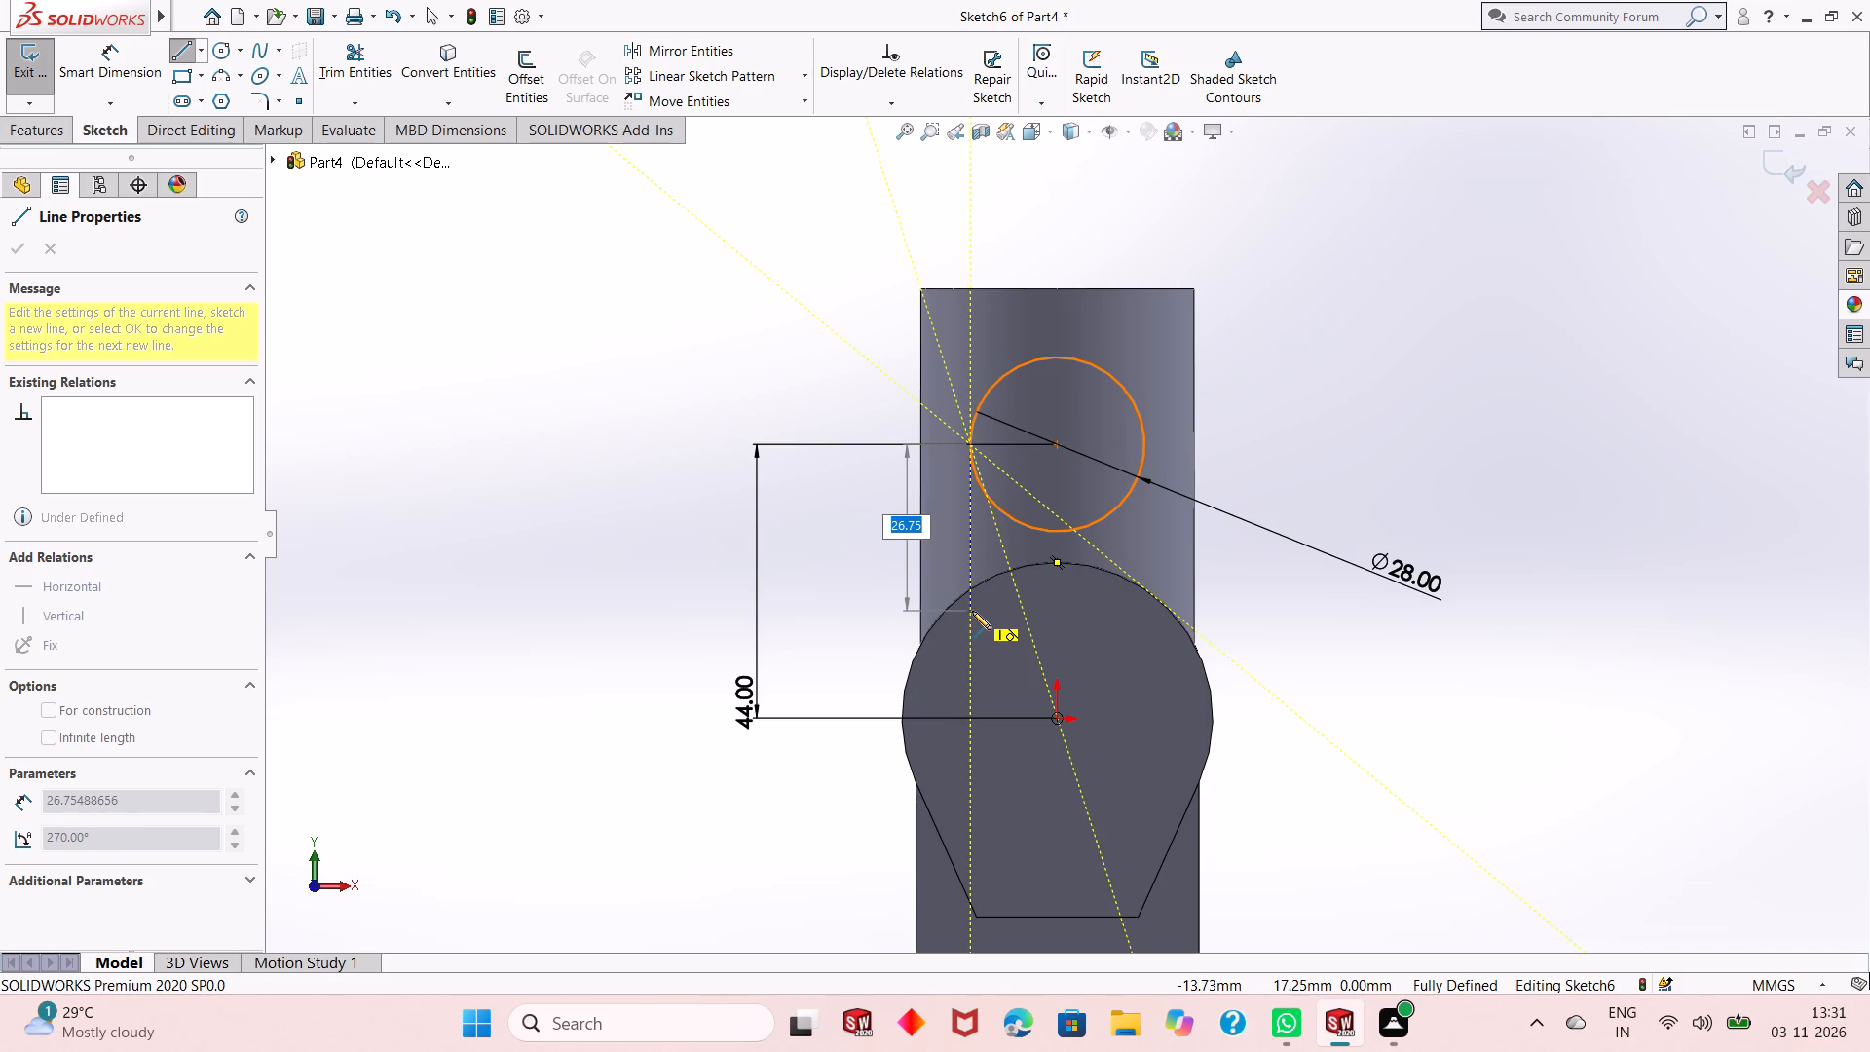
left_click(972, 611)
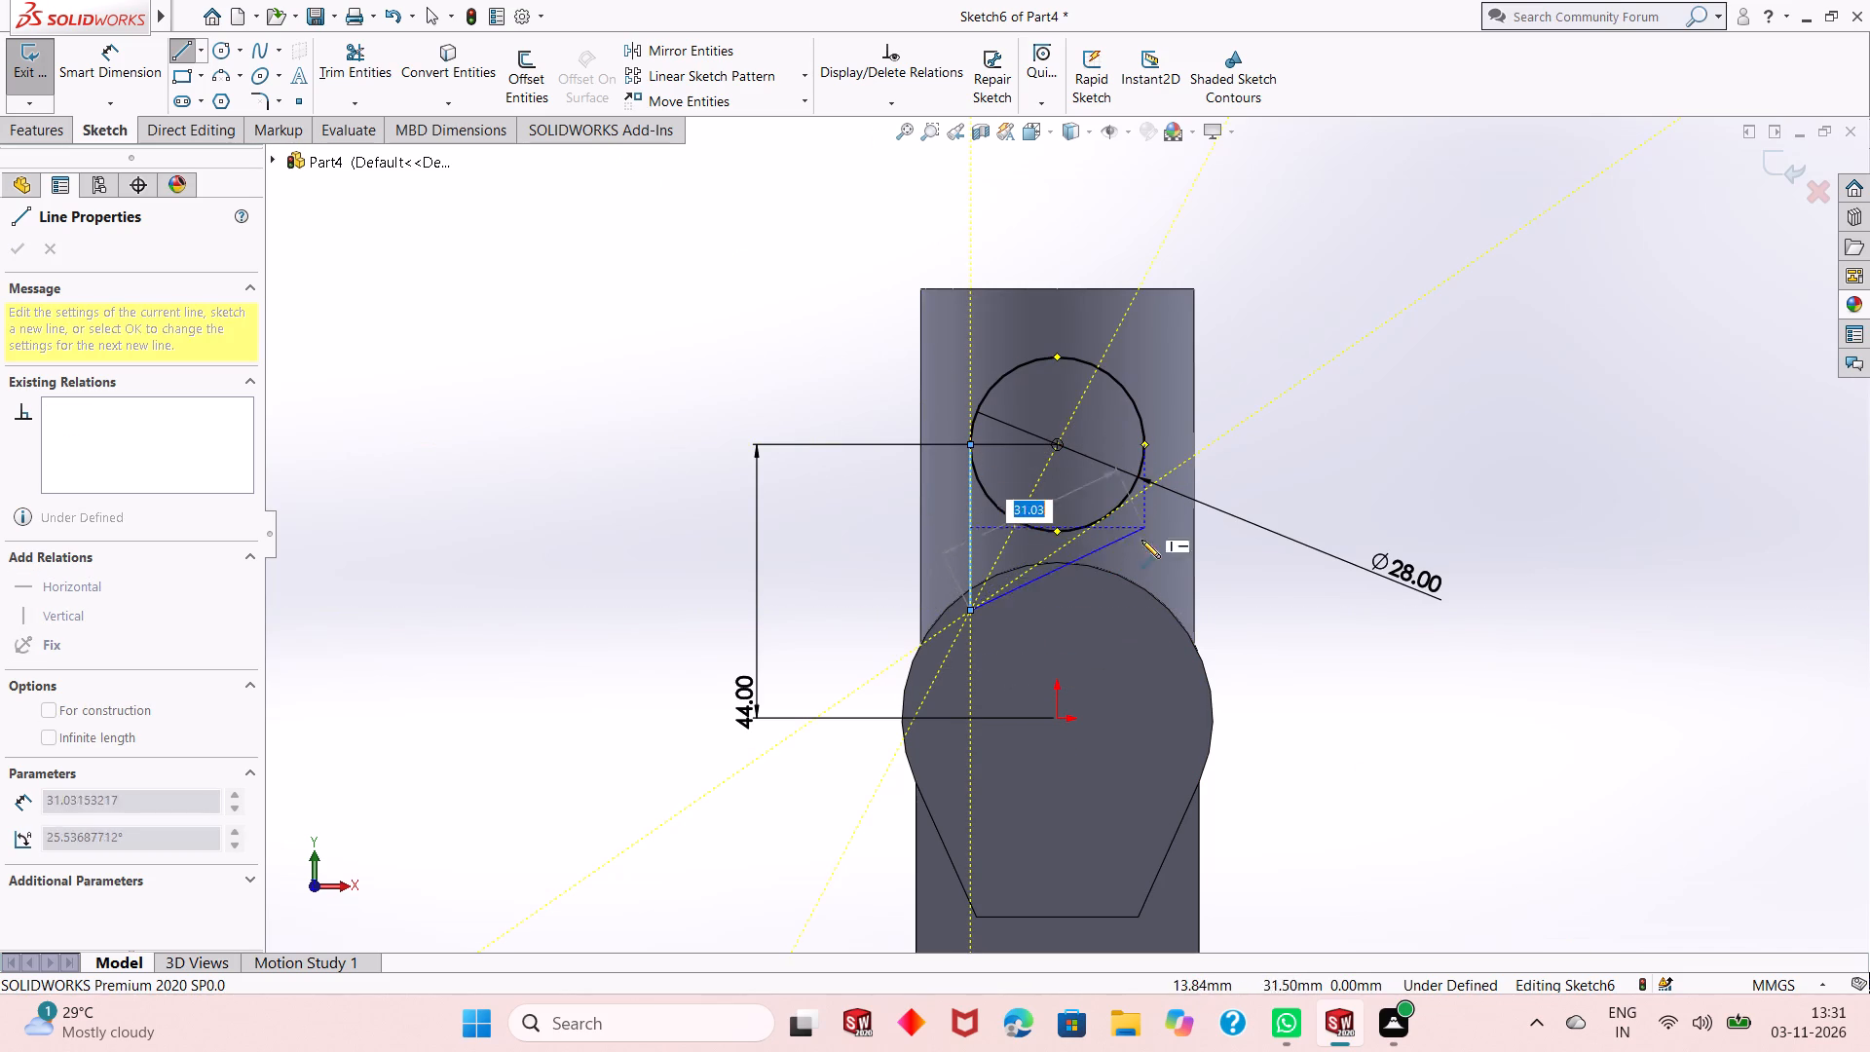
left_click(1146, 610)
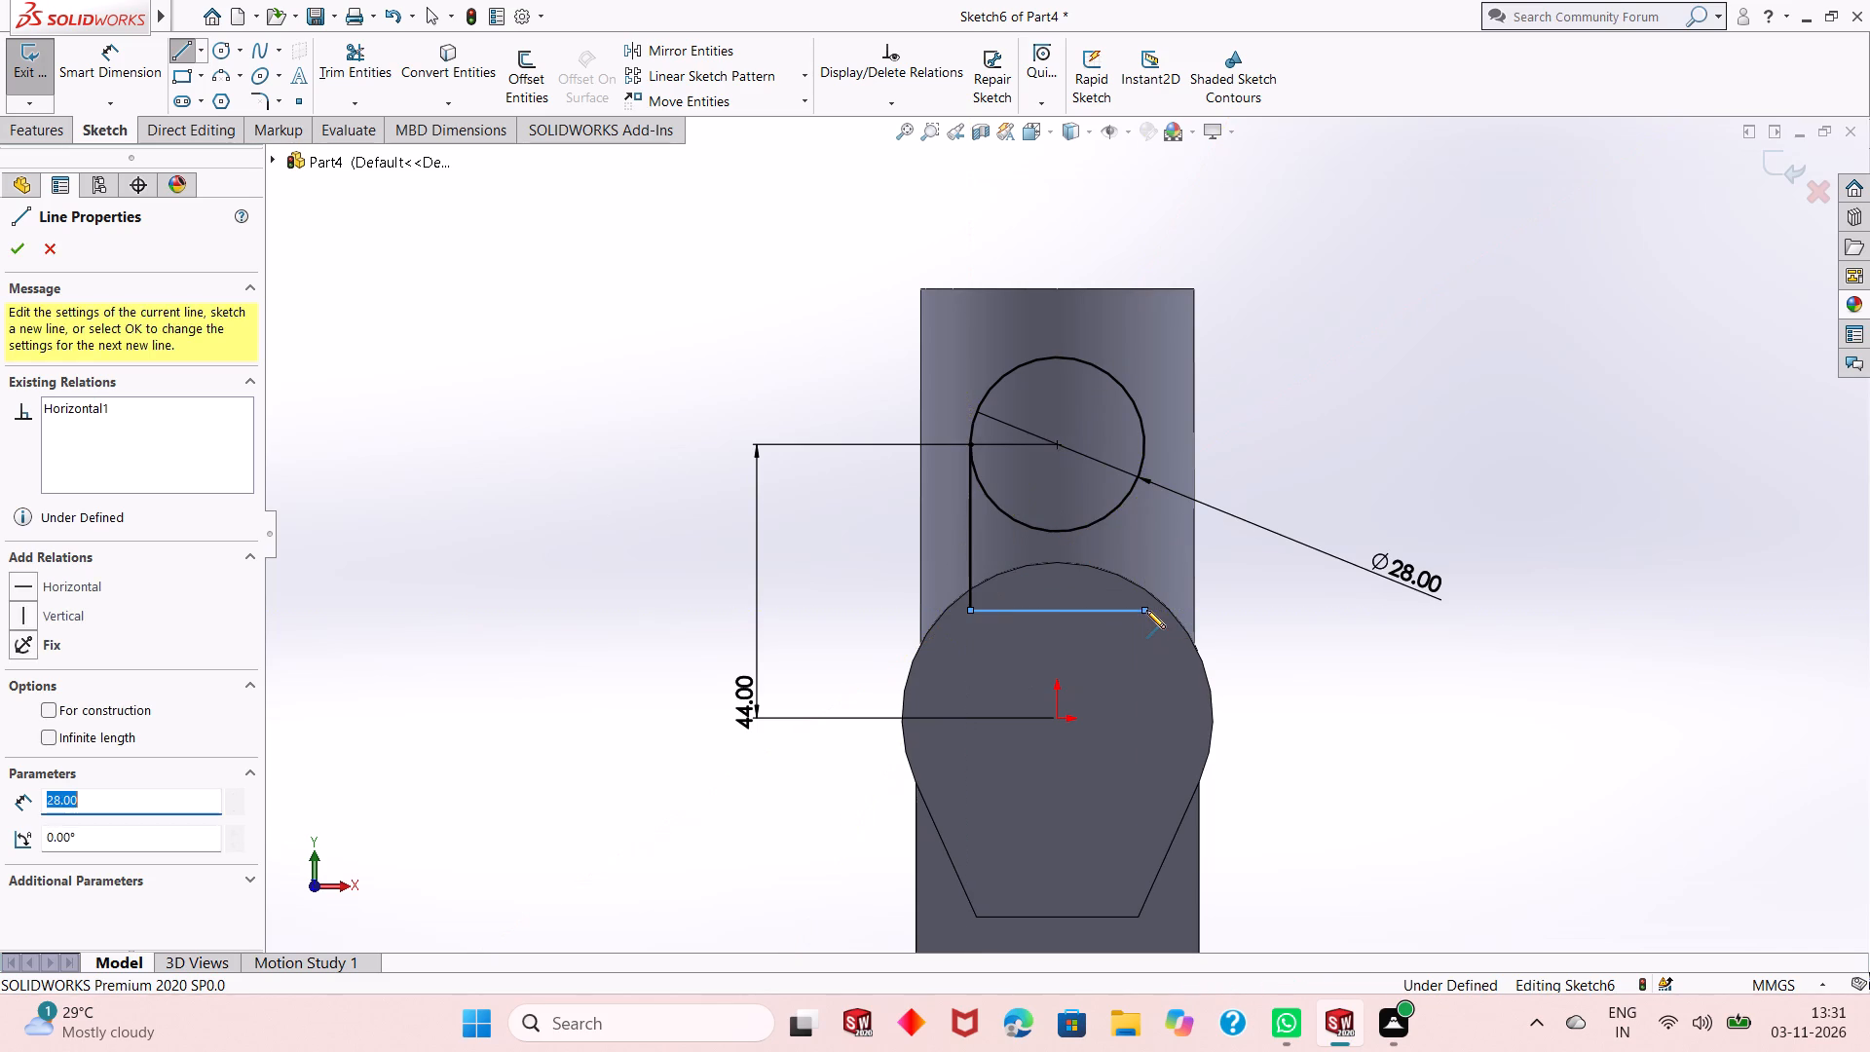
left_click(1144, 446)
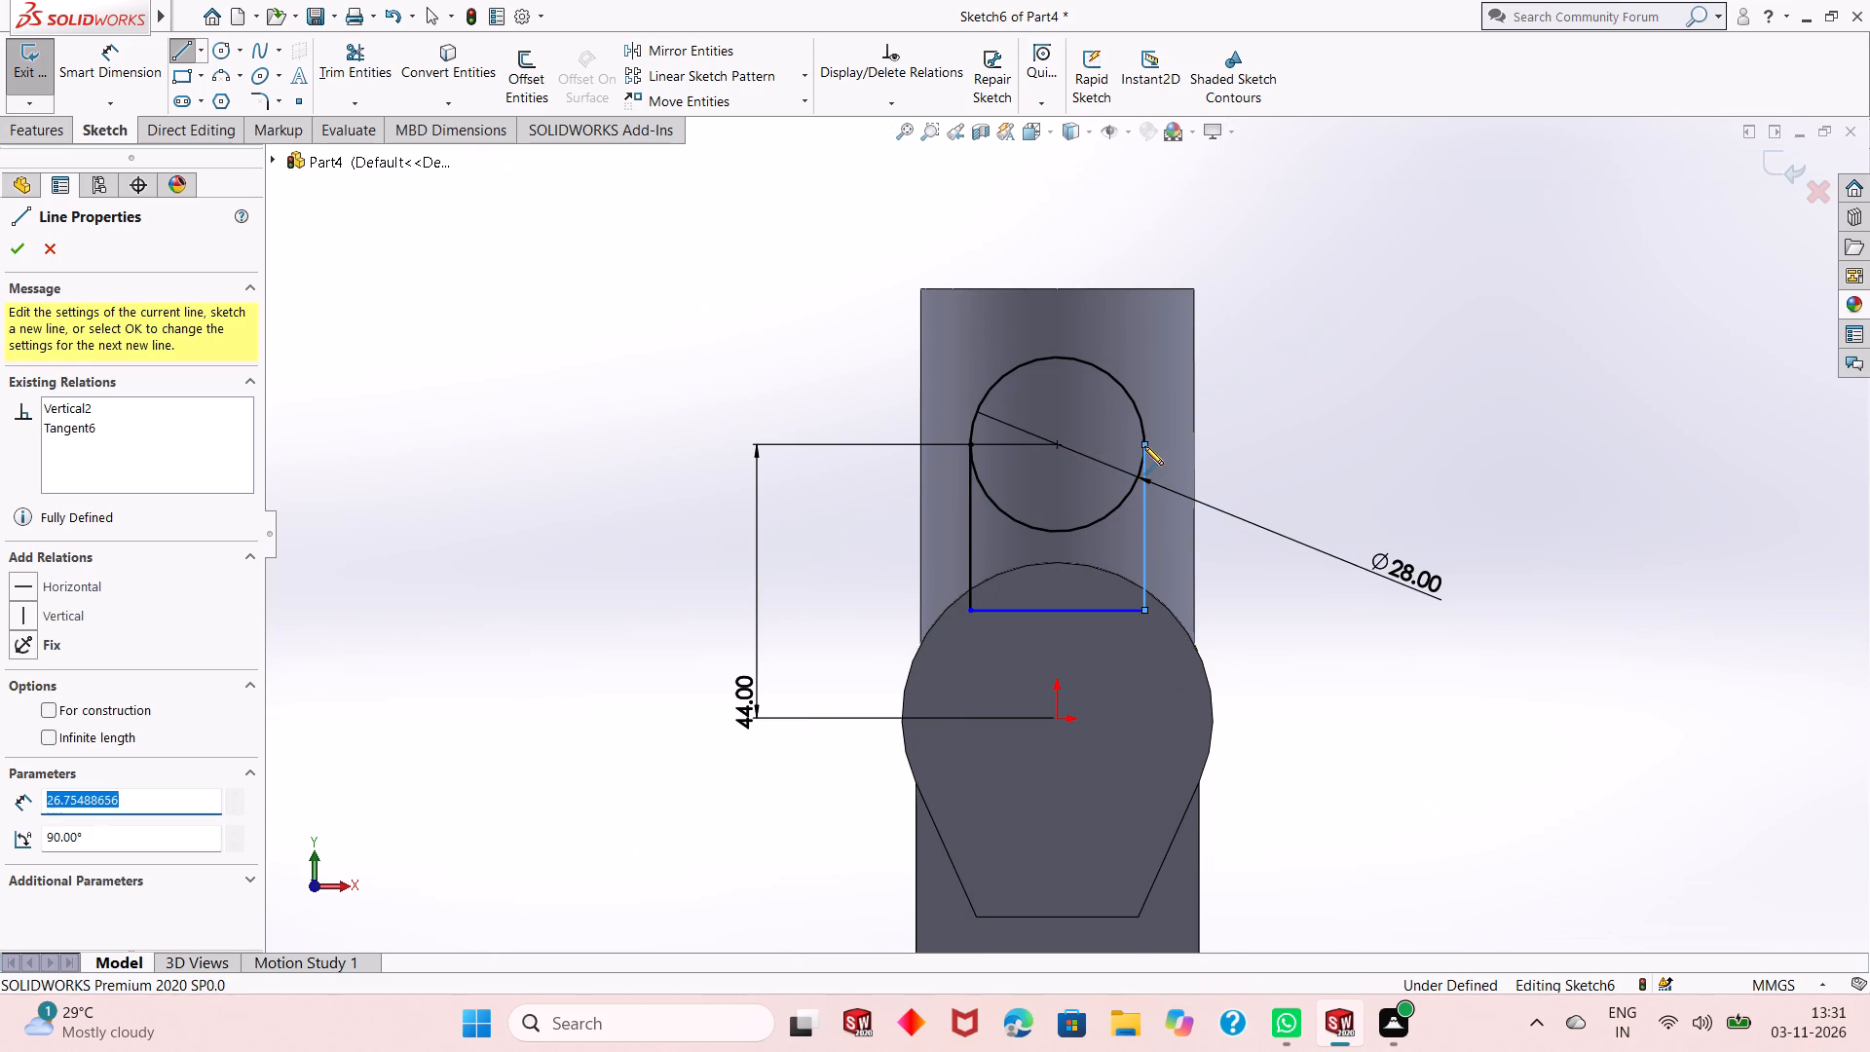
right_click(1305, 408)
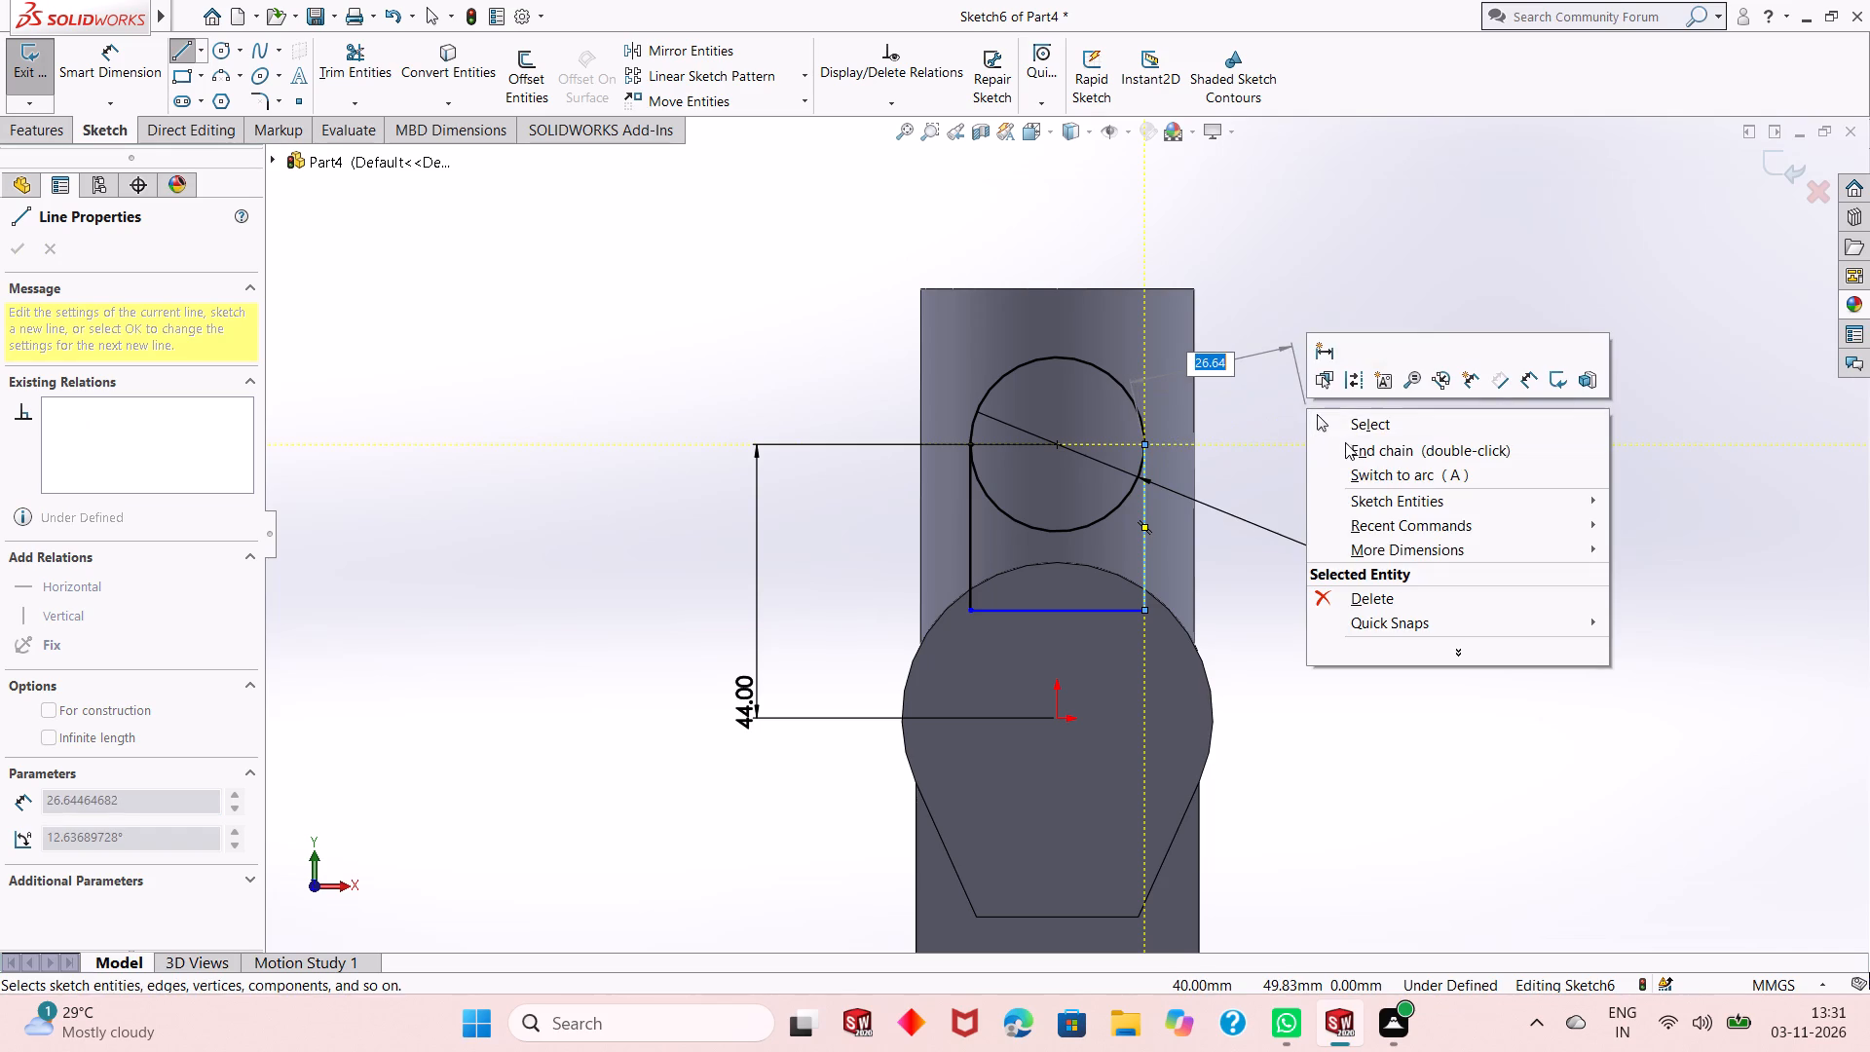
left_click(1371, 426)
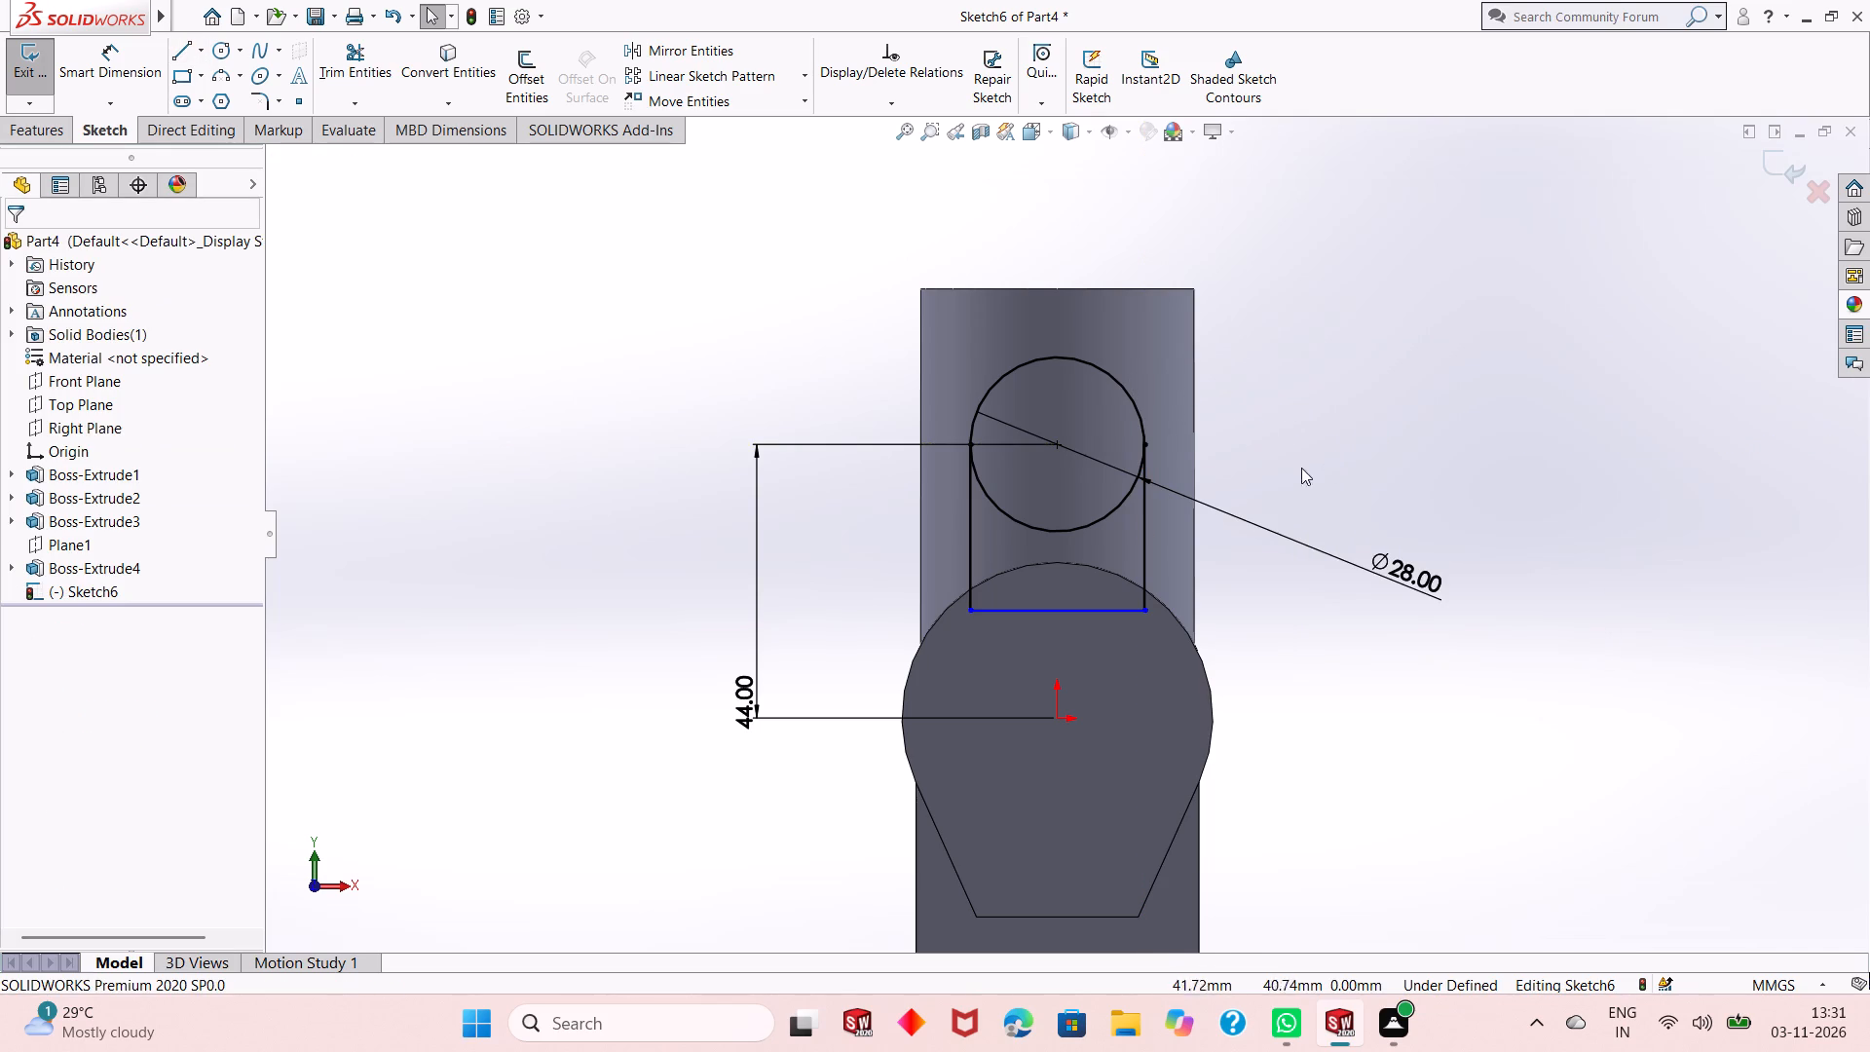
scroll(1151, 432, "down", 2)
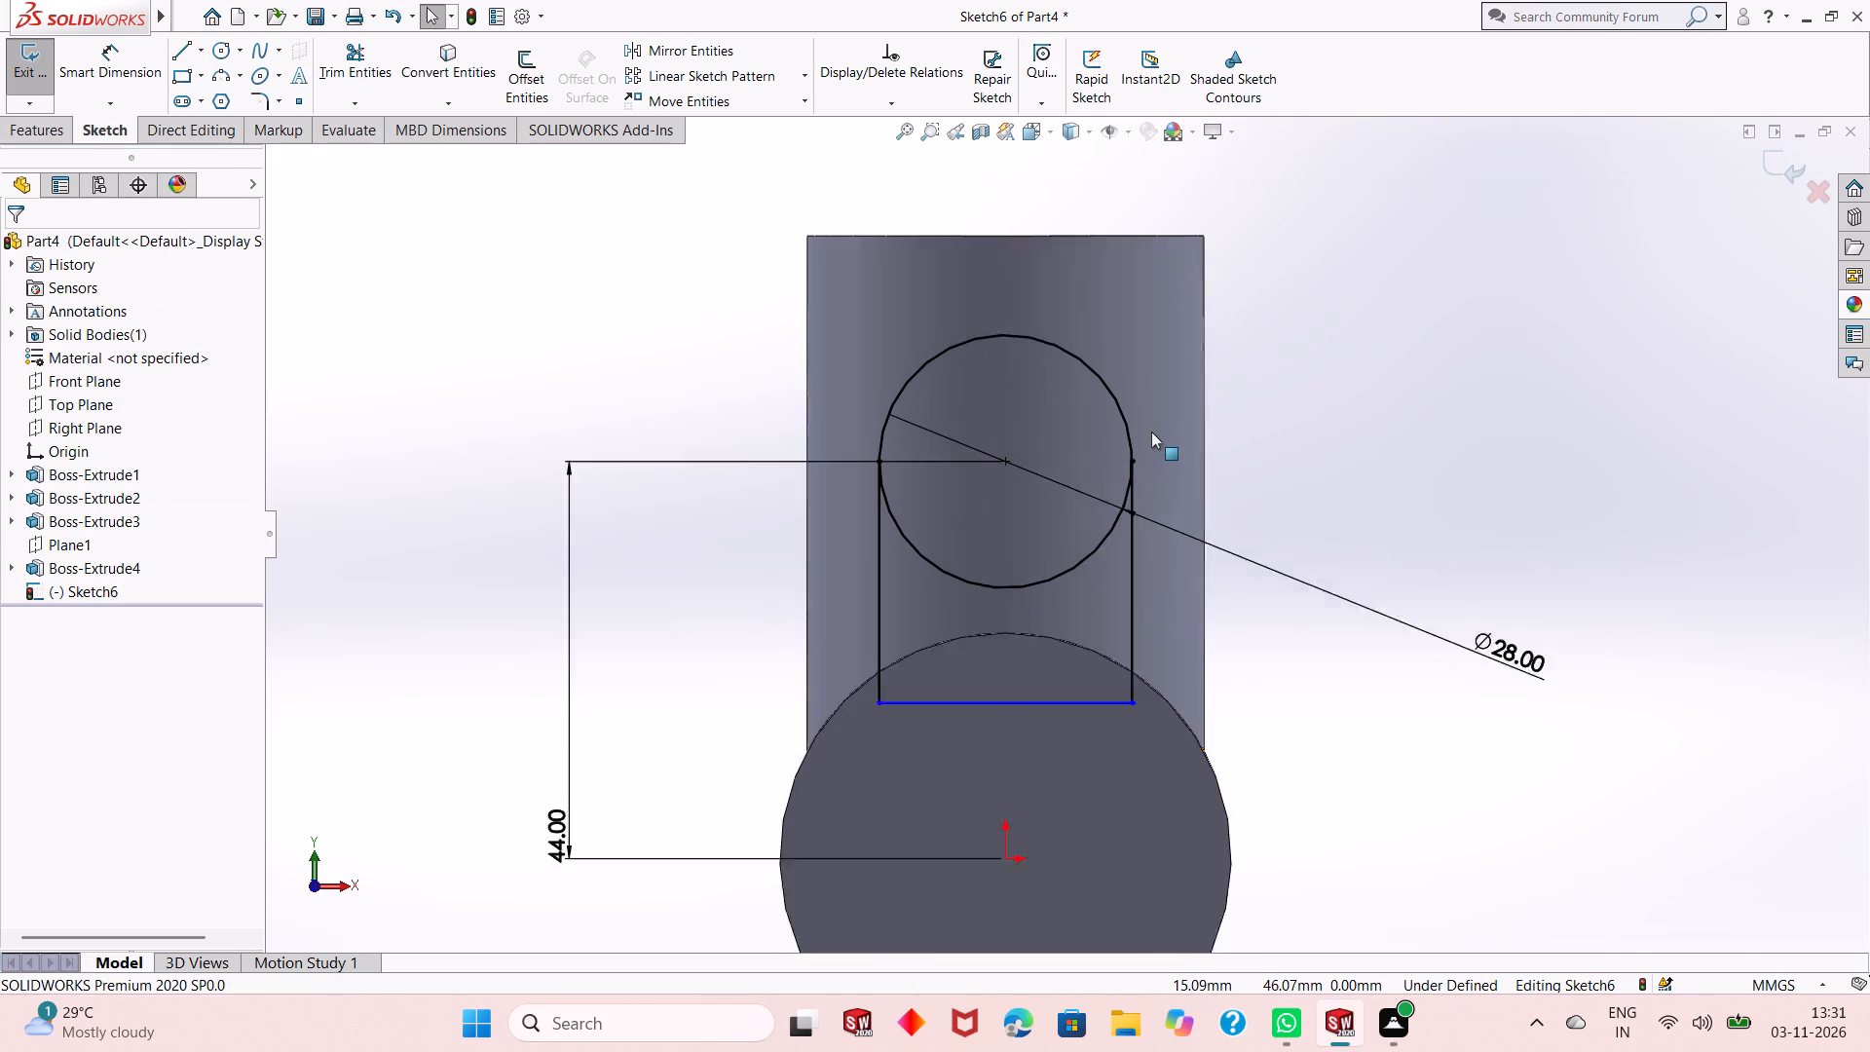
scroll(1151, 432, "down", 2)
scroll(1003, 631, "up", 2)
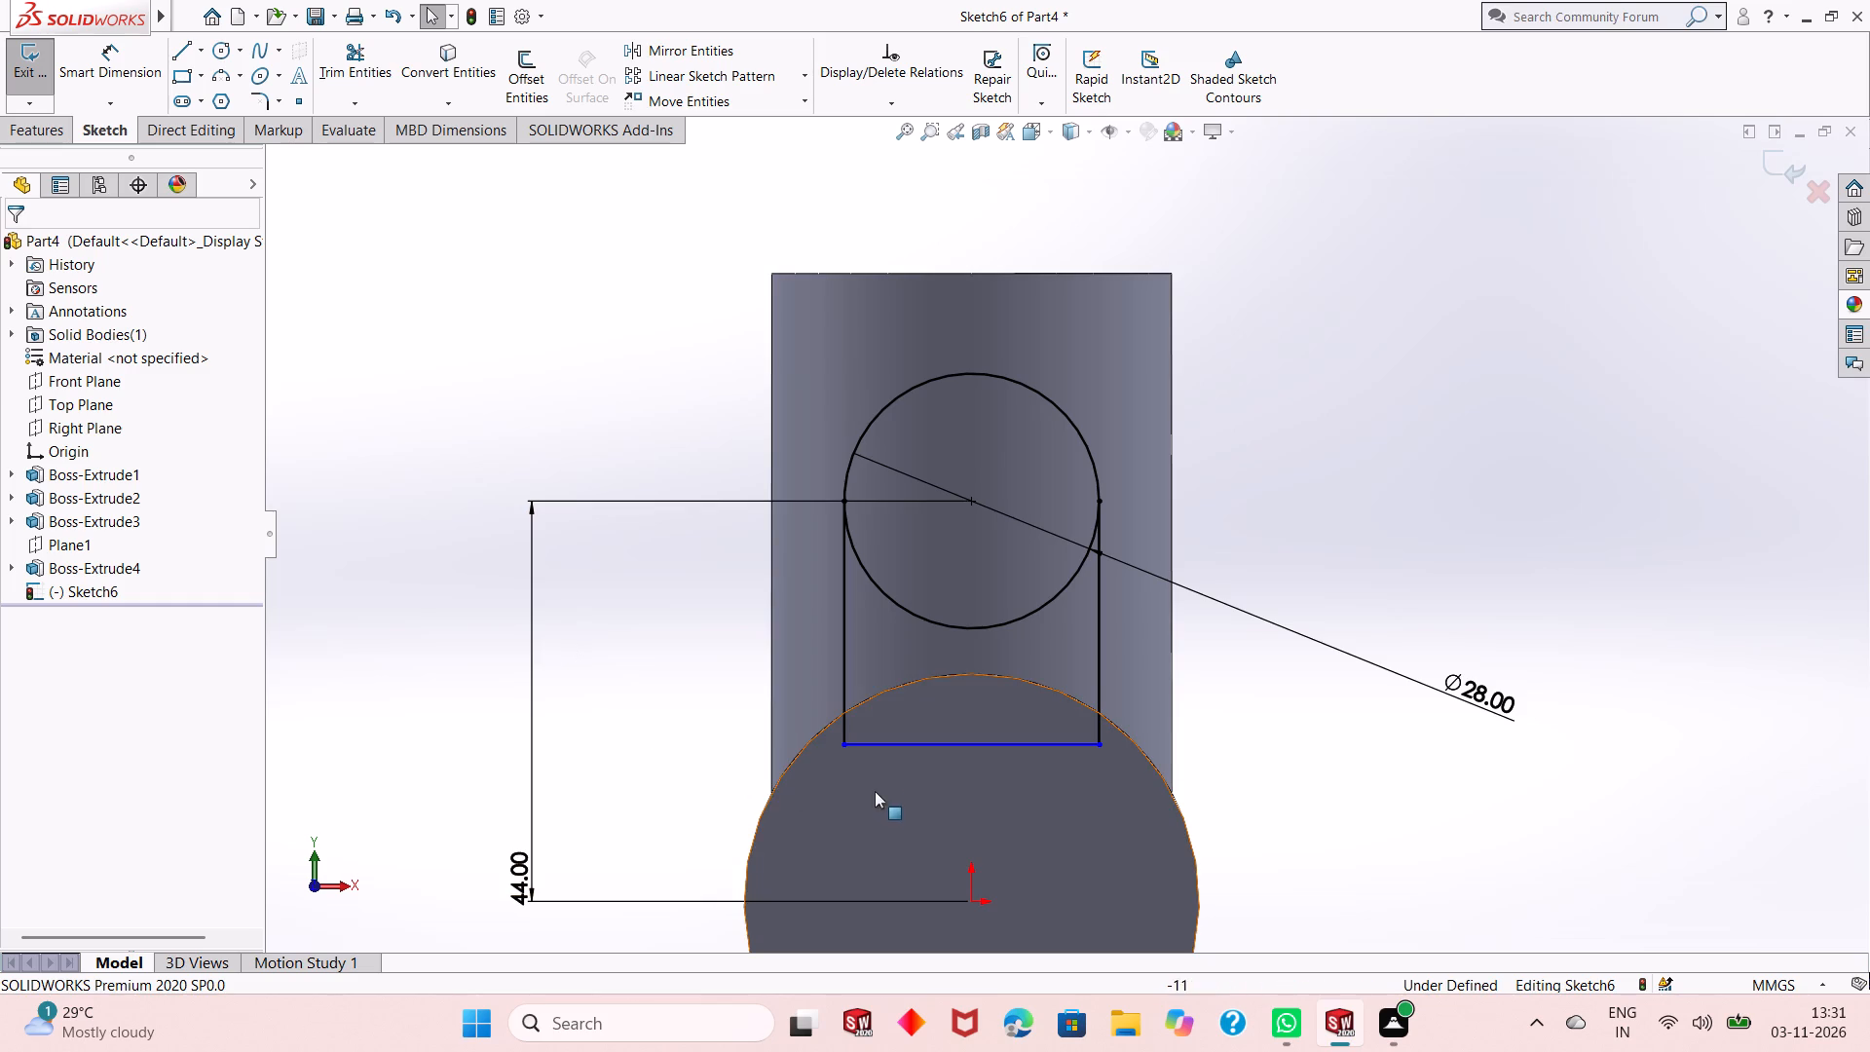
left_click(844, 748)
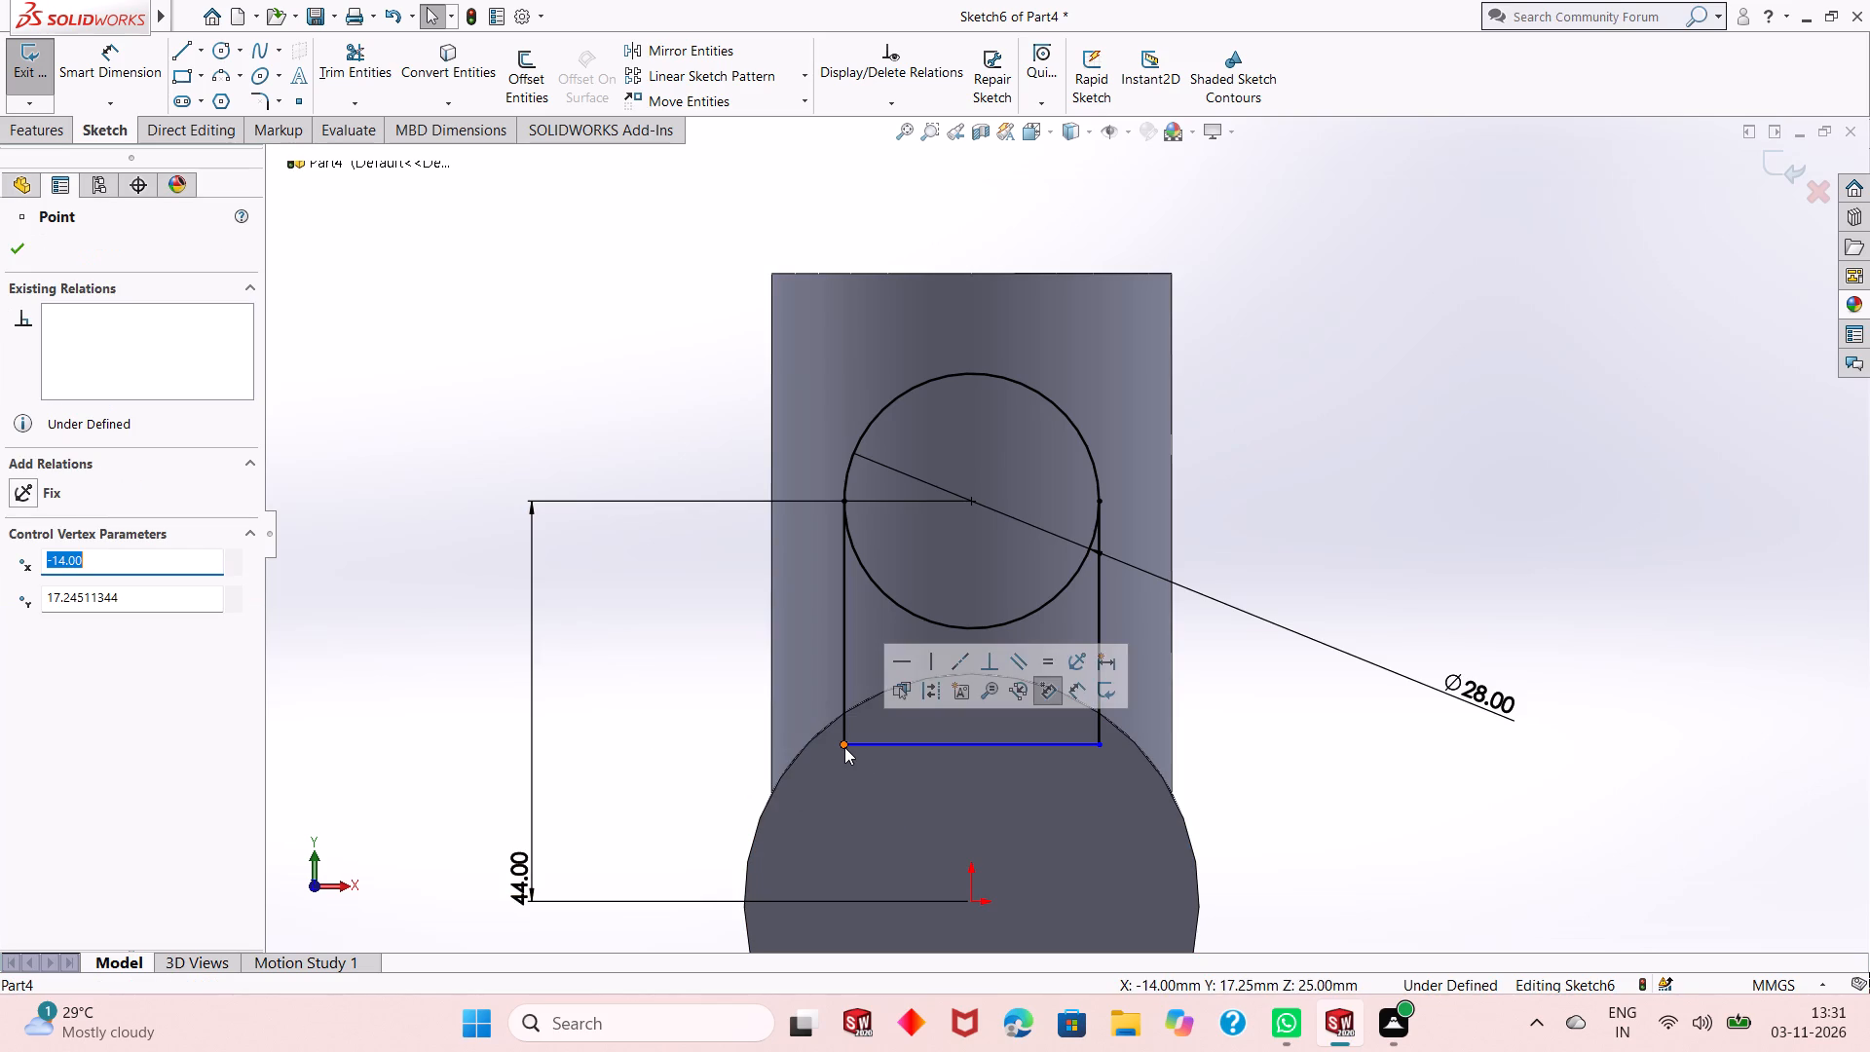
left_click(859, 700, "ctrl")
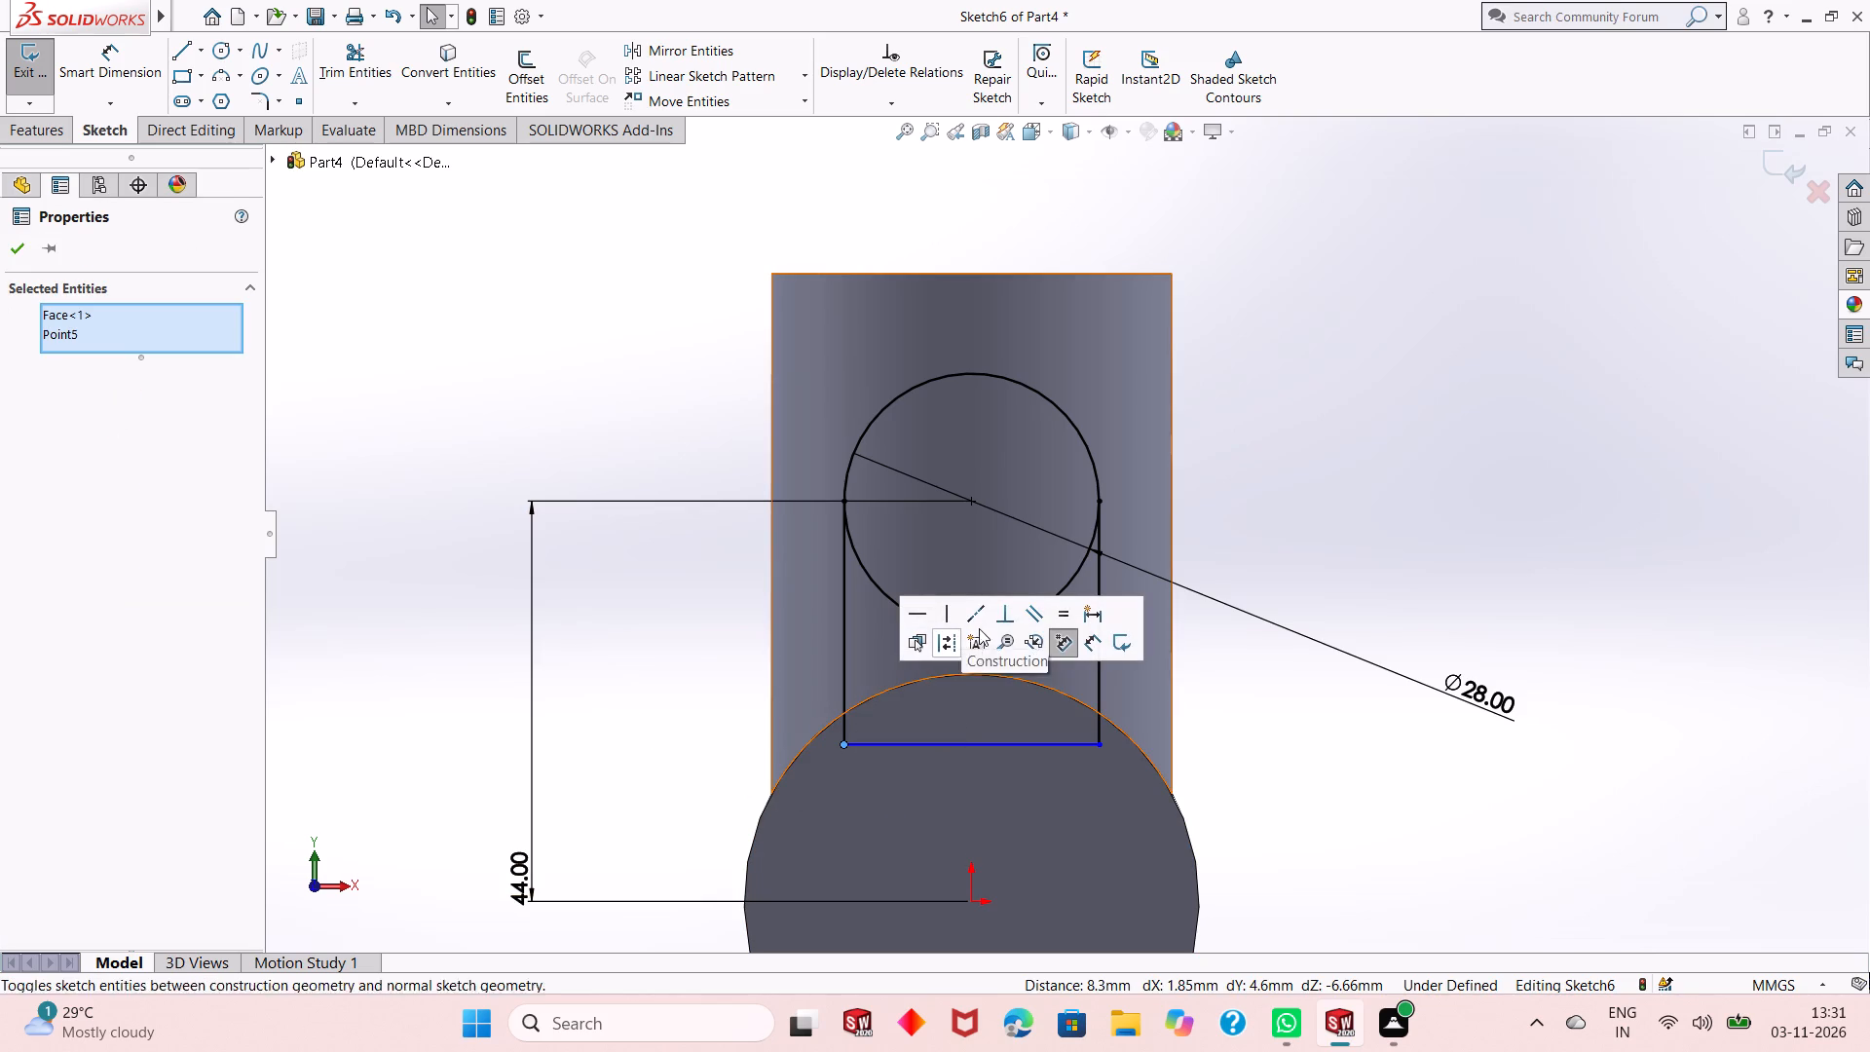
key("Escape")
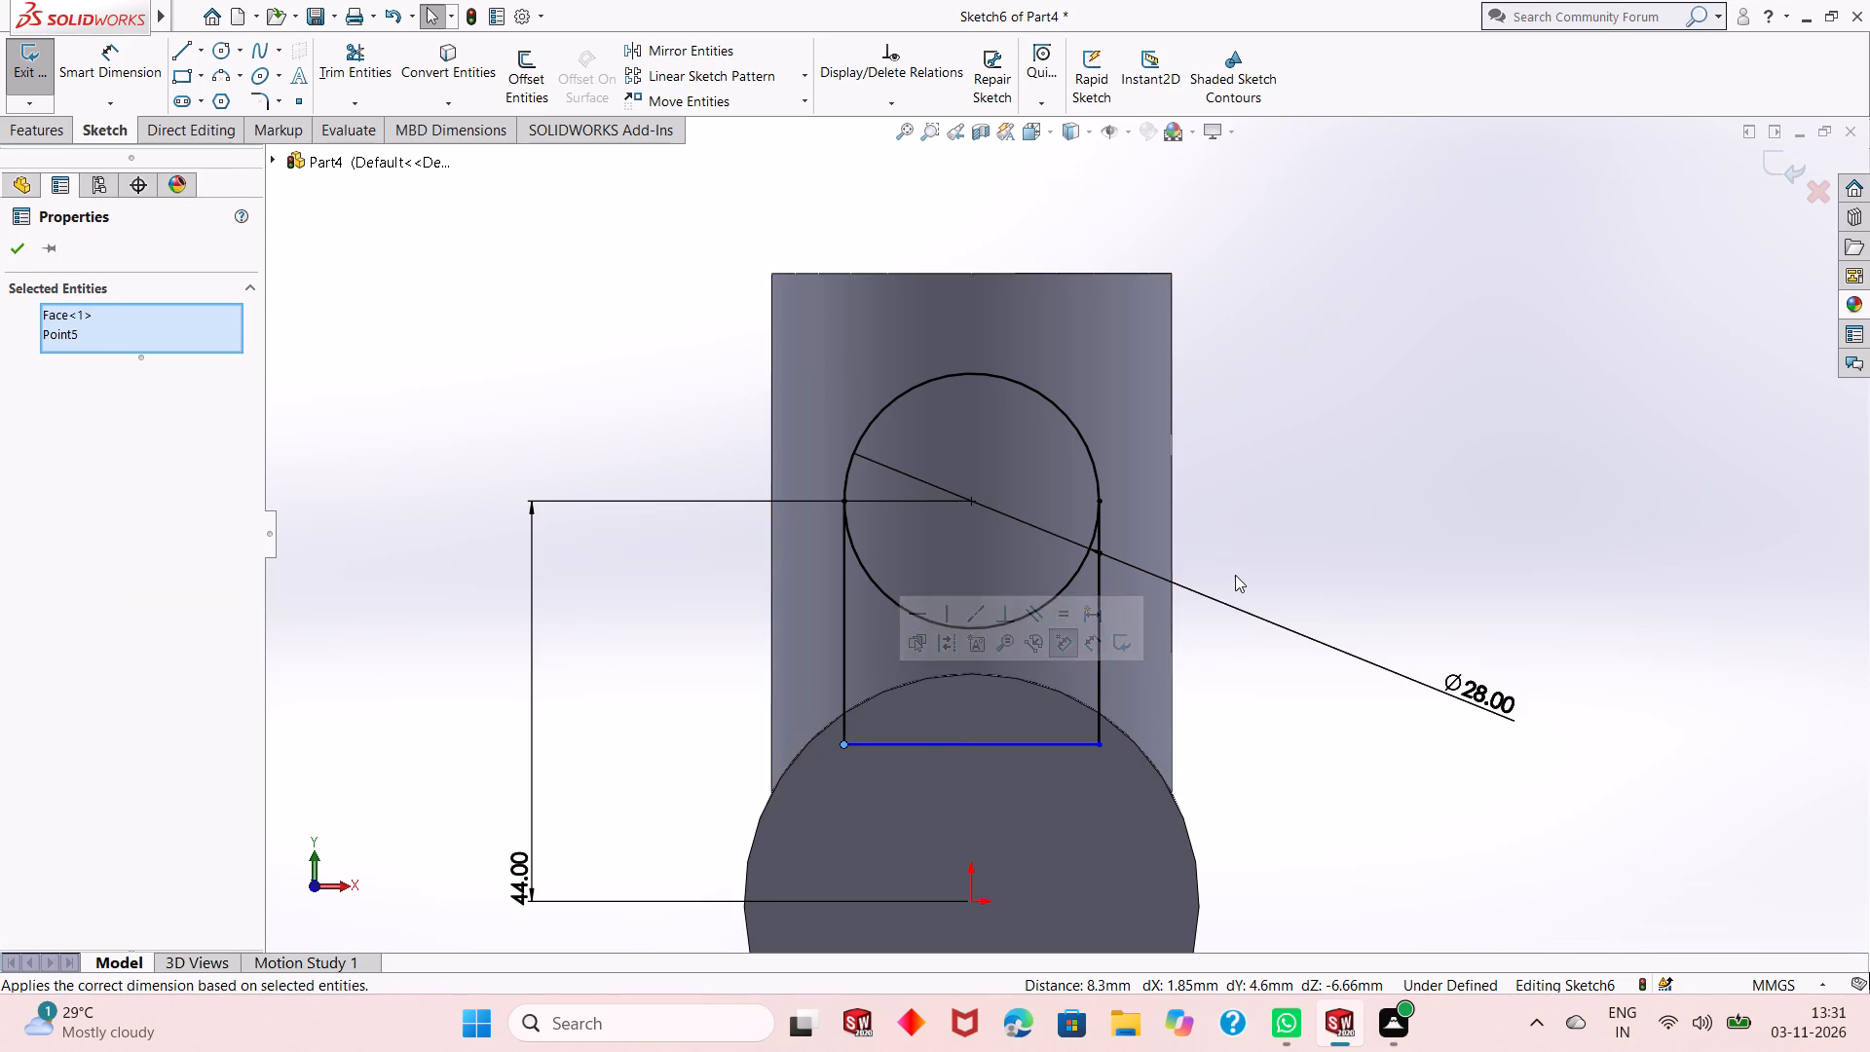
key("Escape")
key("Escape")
Make the lower end of the +X-side vertical line coincident with the round edge of the tapered body's end face.
left_click(1100, 744)
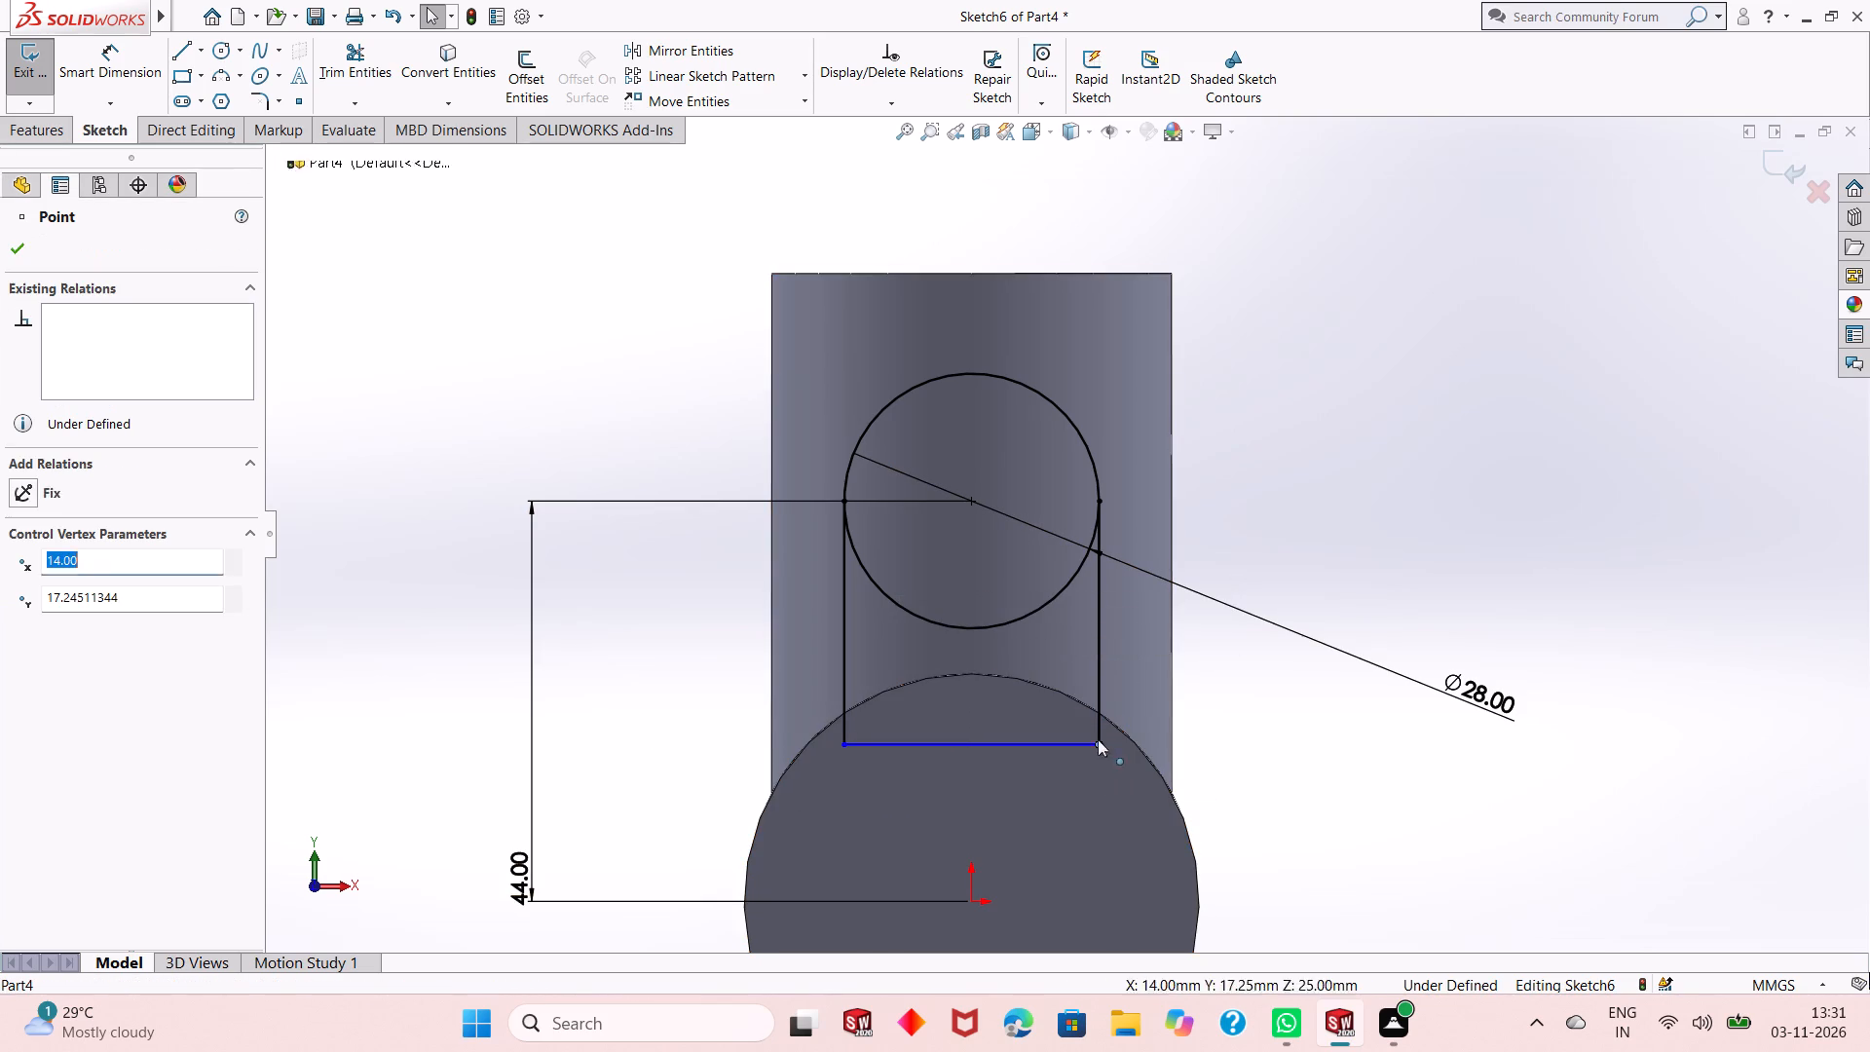
left_click(1088, 707, "ctrl")
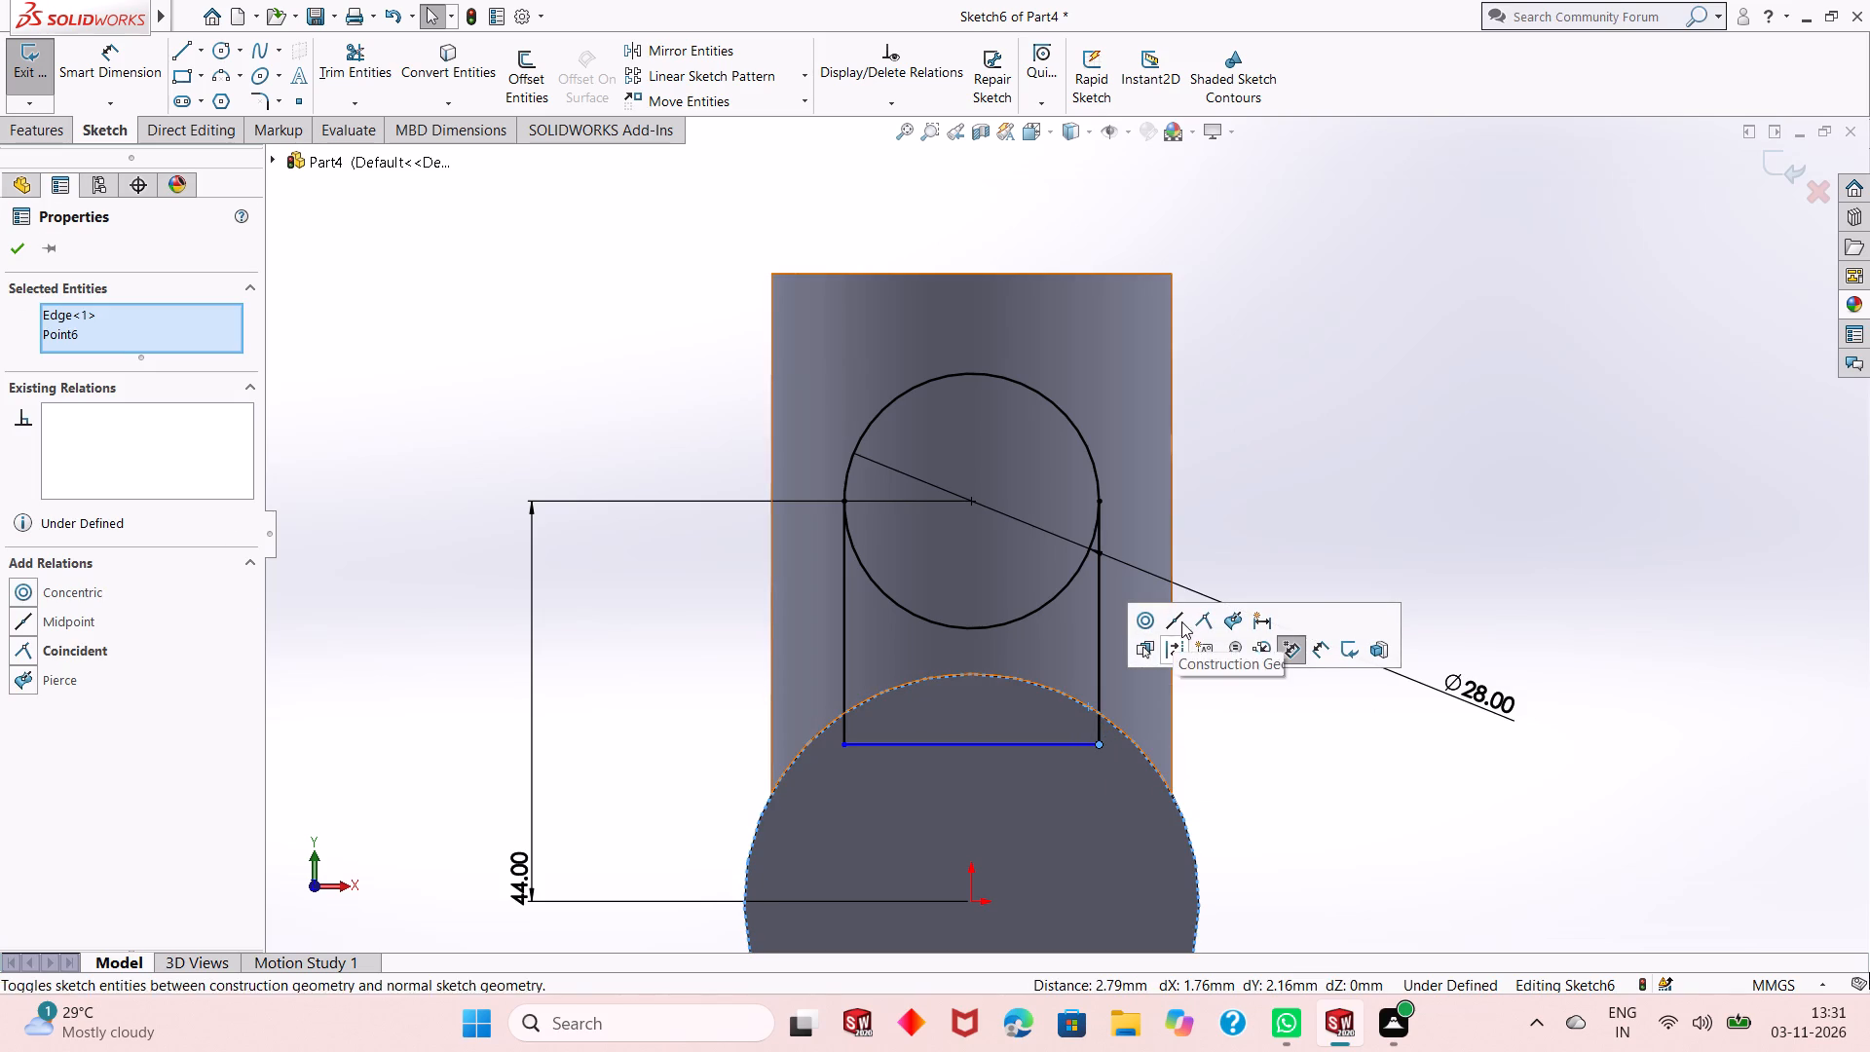
left_click(1210, 620)
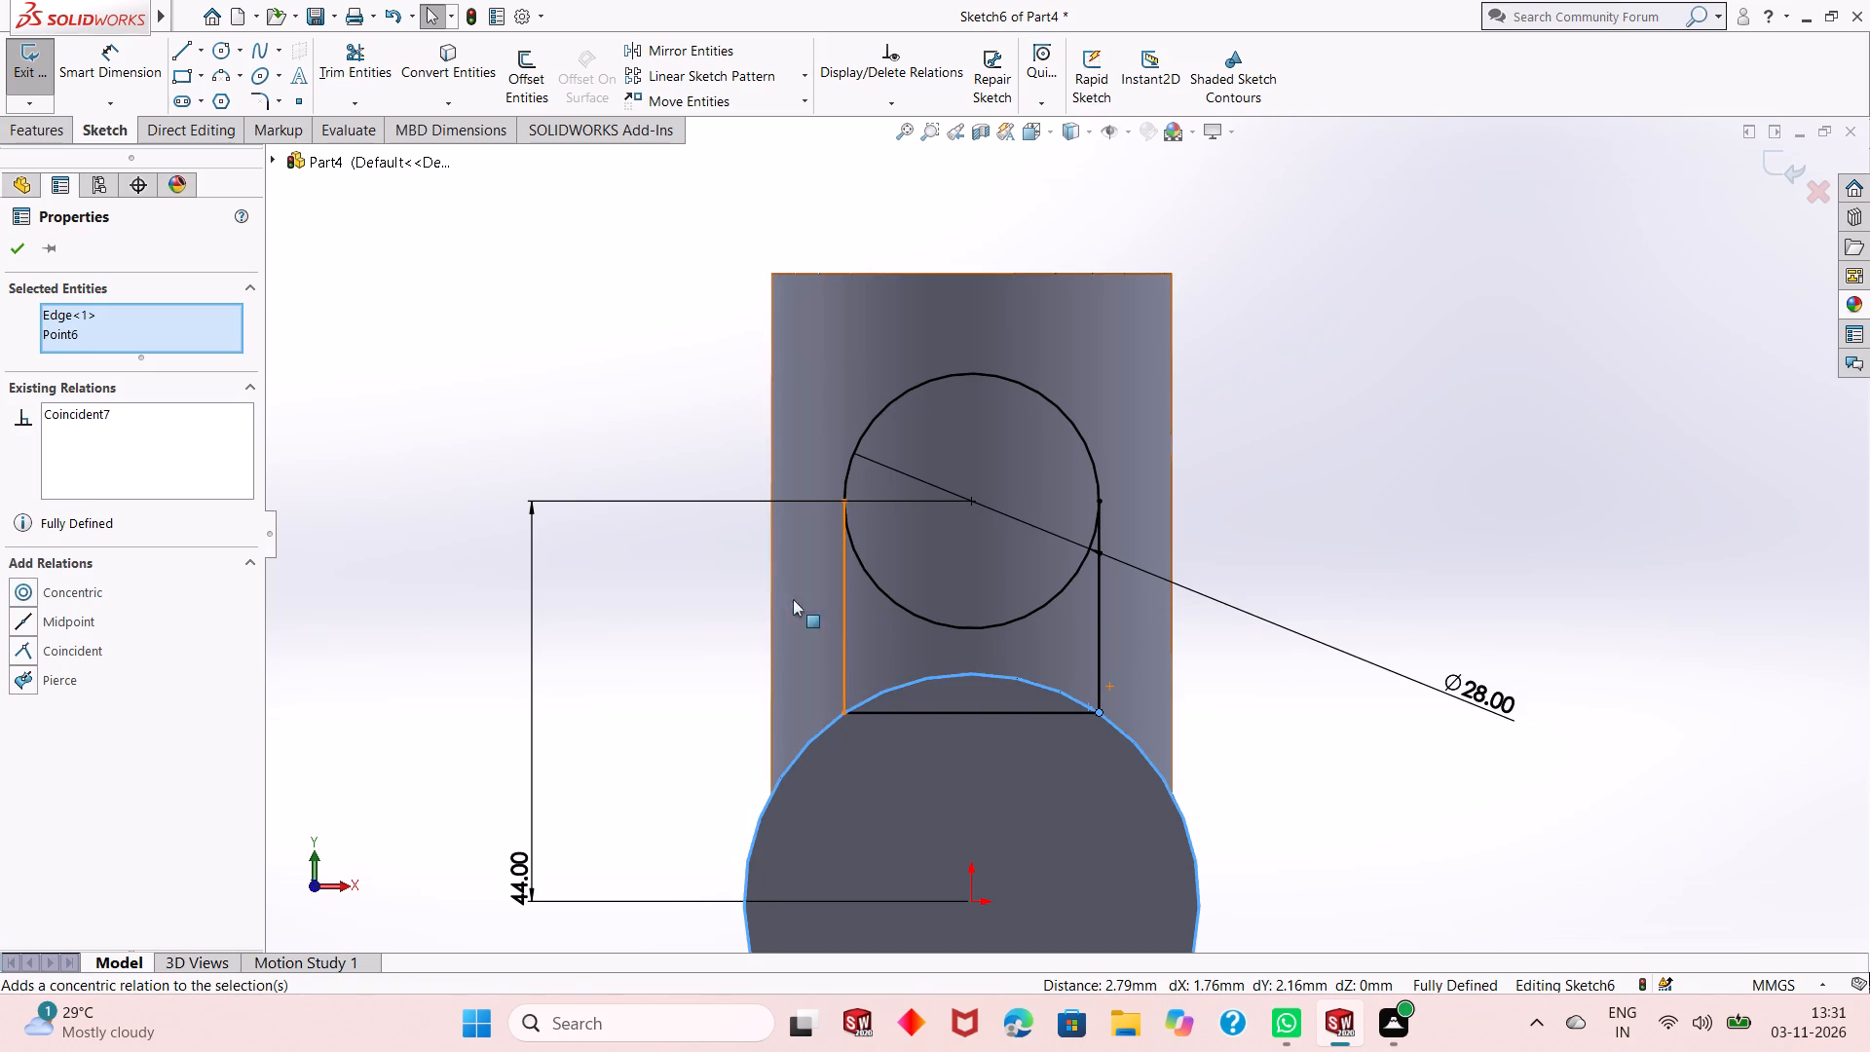
key("Escape")
key("Escape")
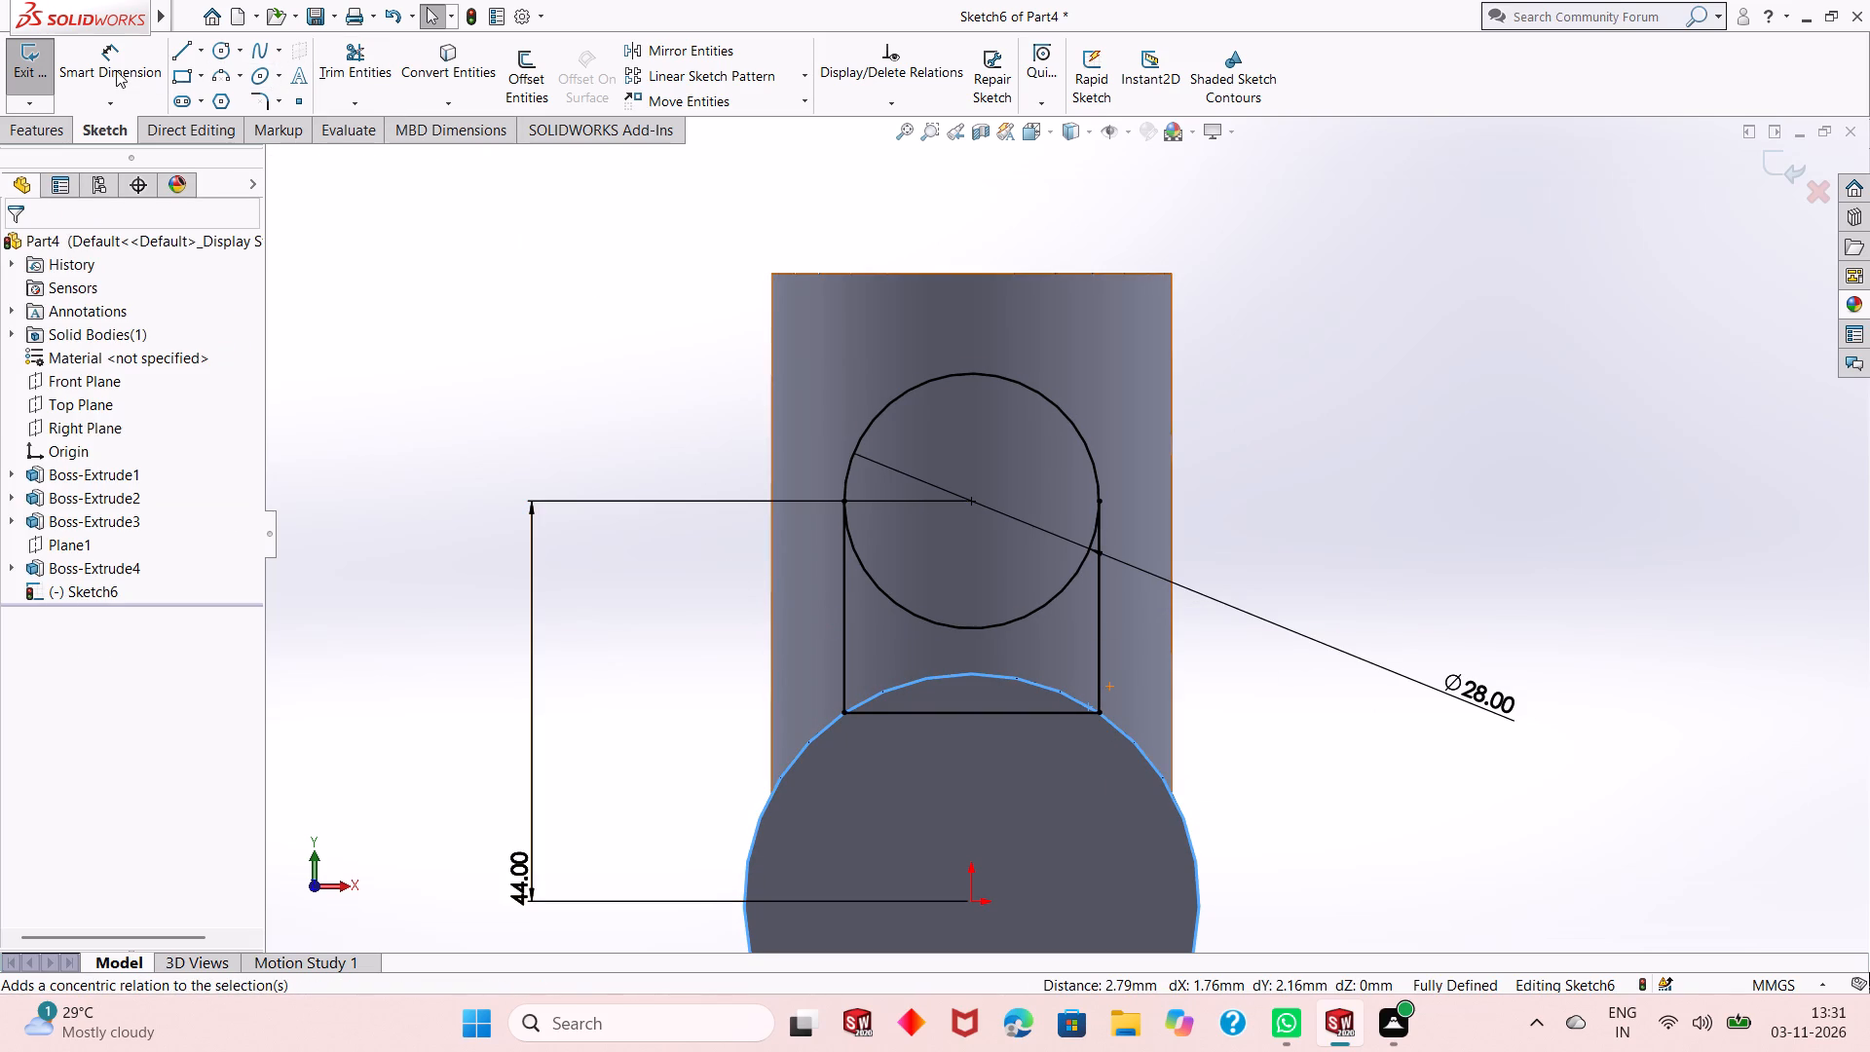
Trim away the horizontal line joining the lower ends of the two vertical lines.
left_click(151, 64)
left_click(389, 77)
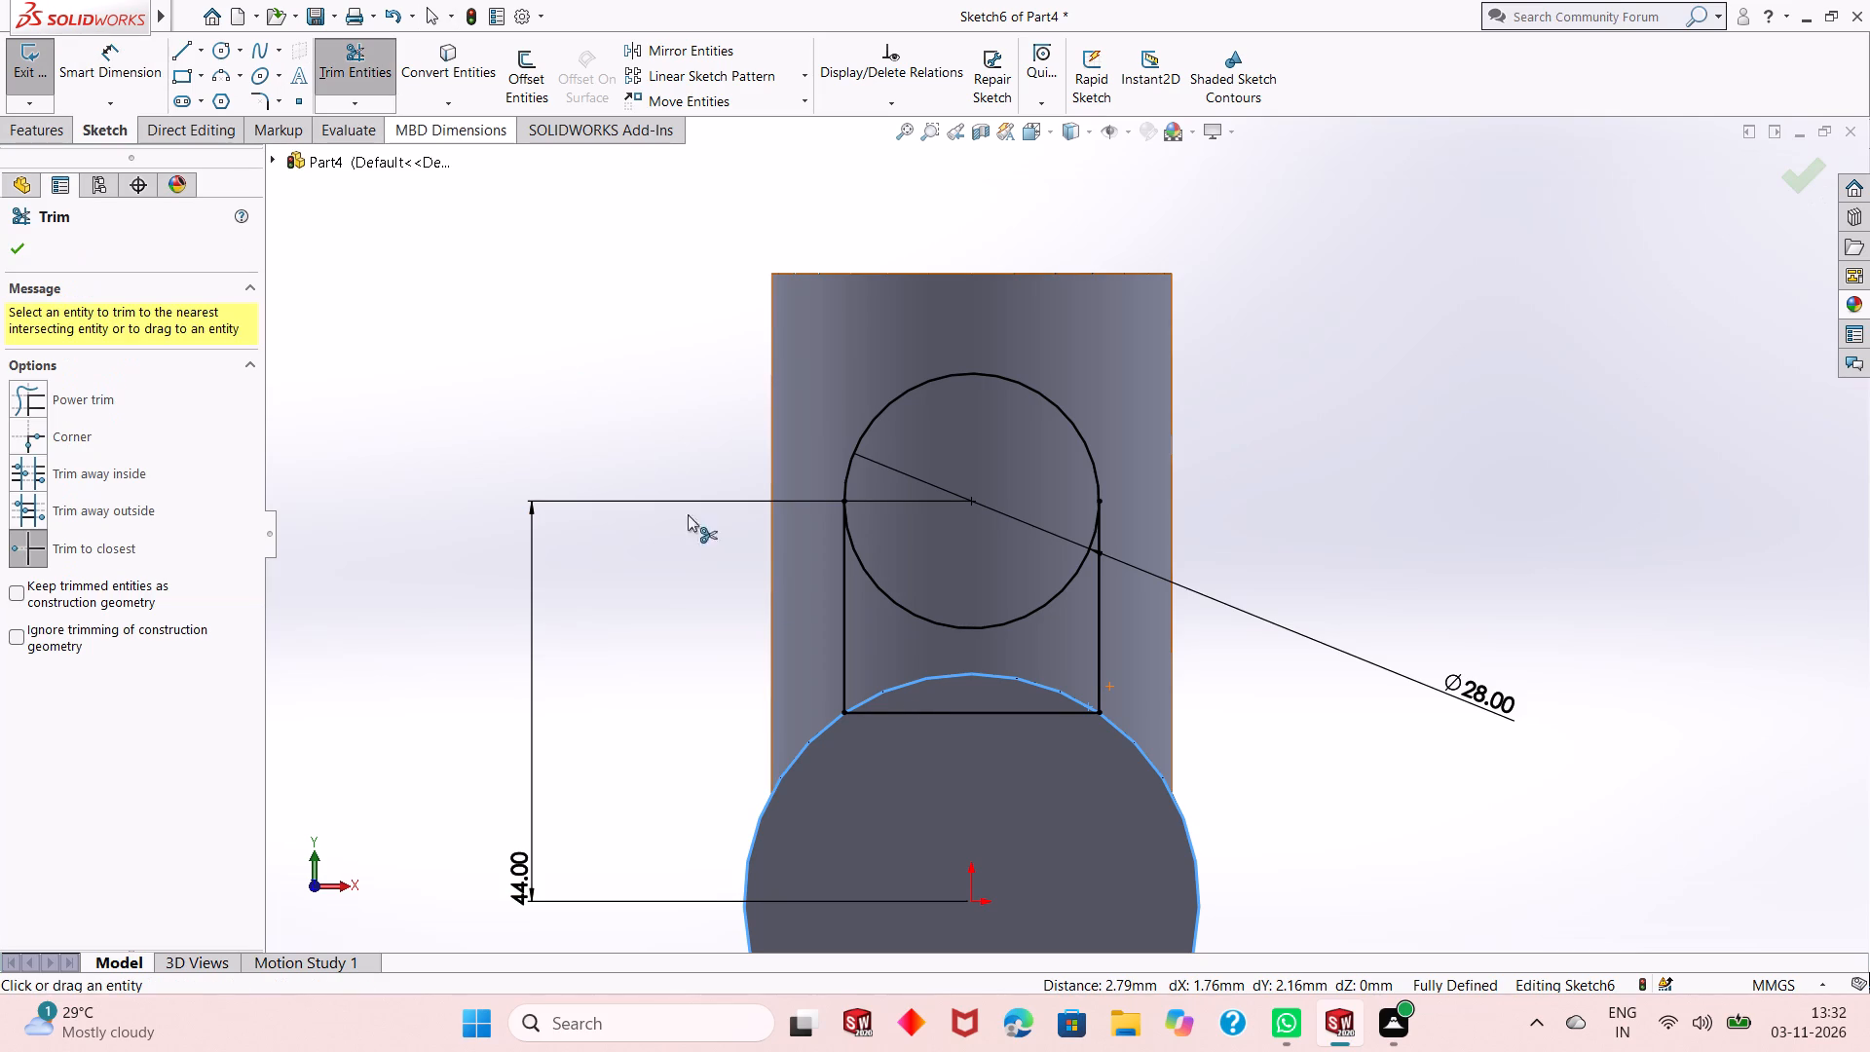
left_click(927, 712)
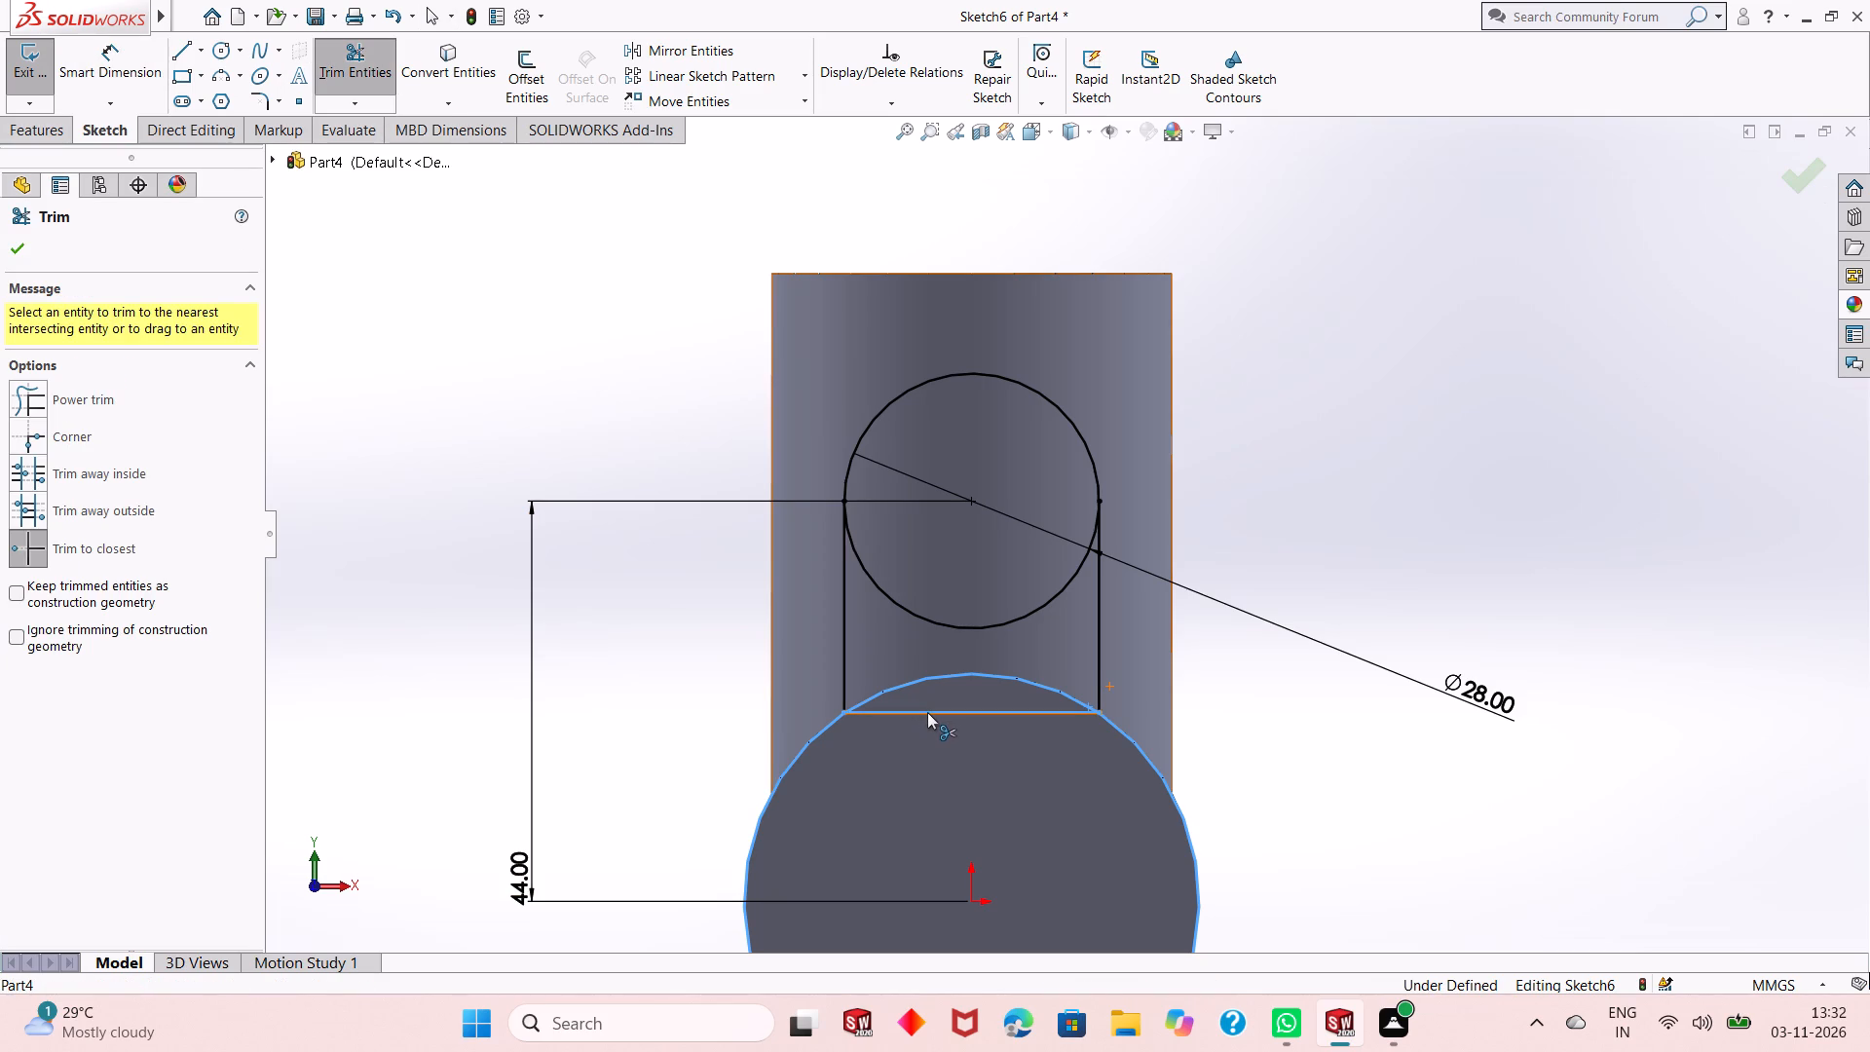
right_click(367, 377)
left_click(397, 436)
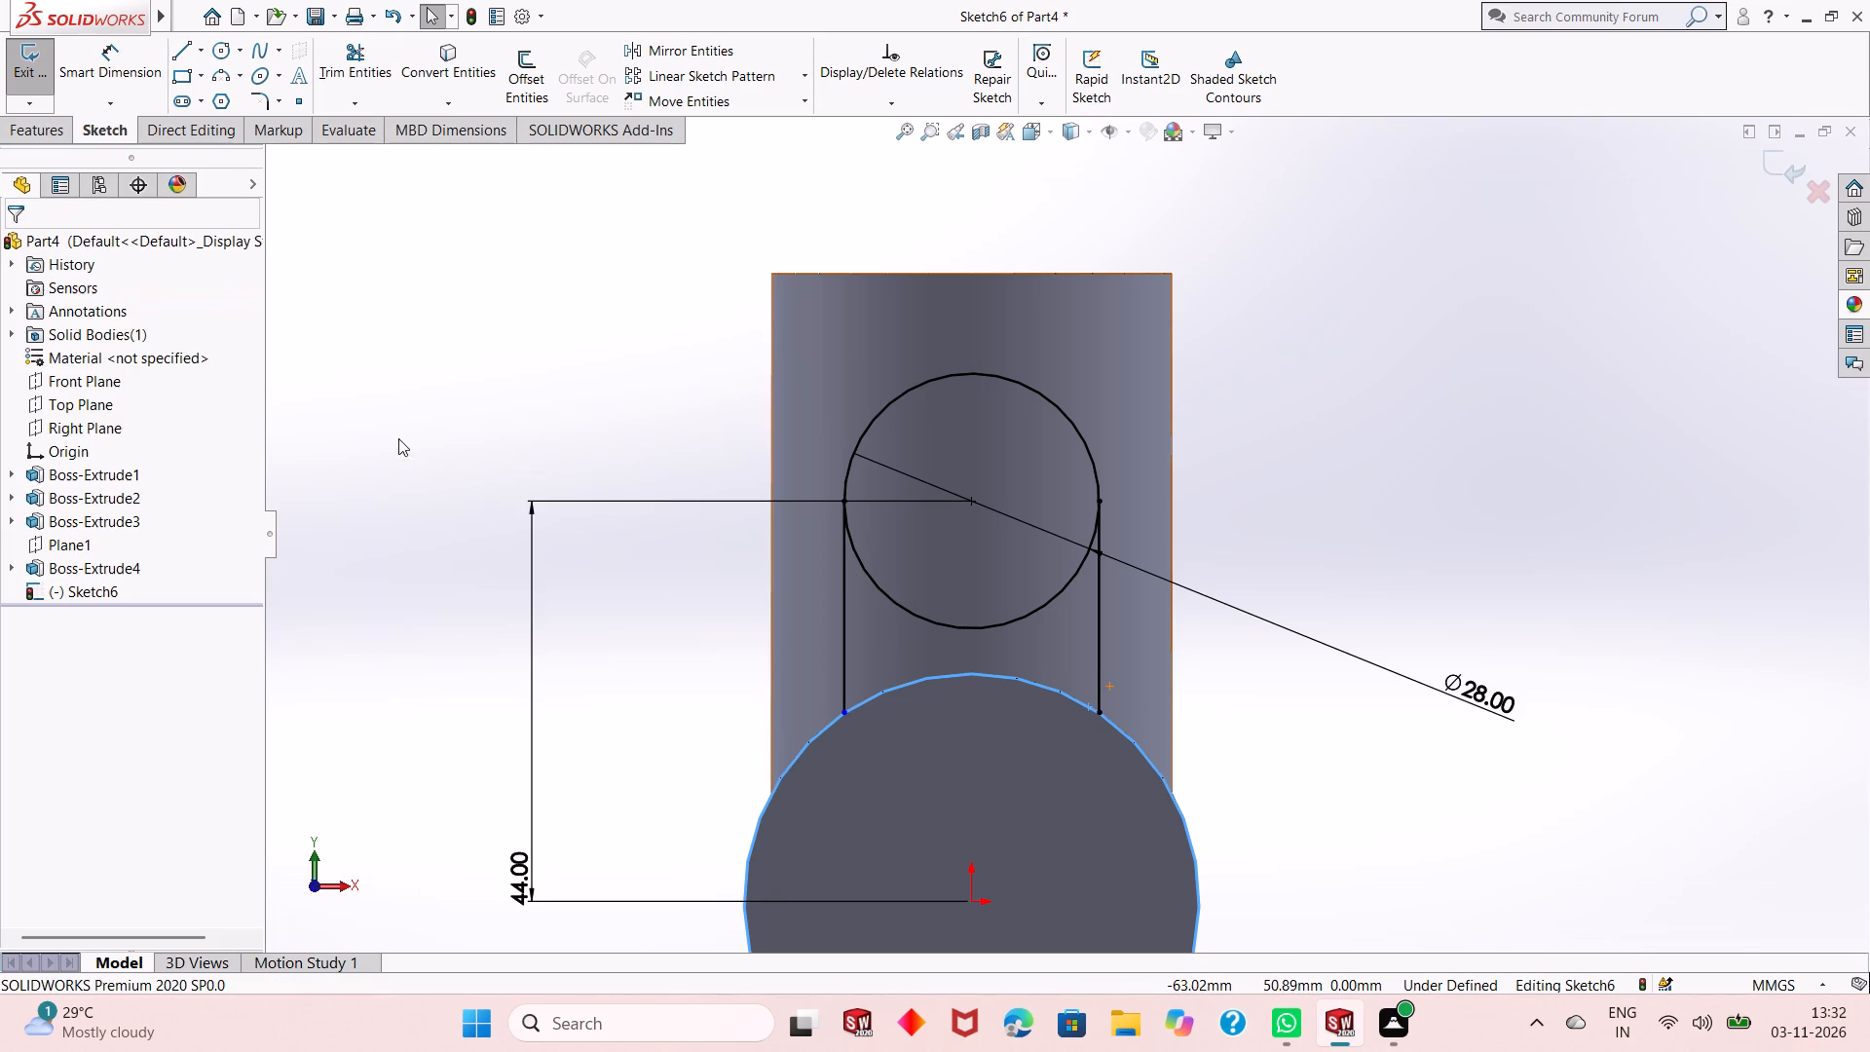
Convert the round edge of the tapered body's end face into a sketch arc.
left_click(663, 608)
left_click(666, 609)
left_click(1031, 767)
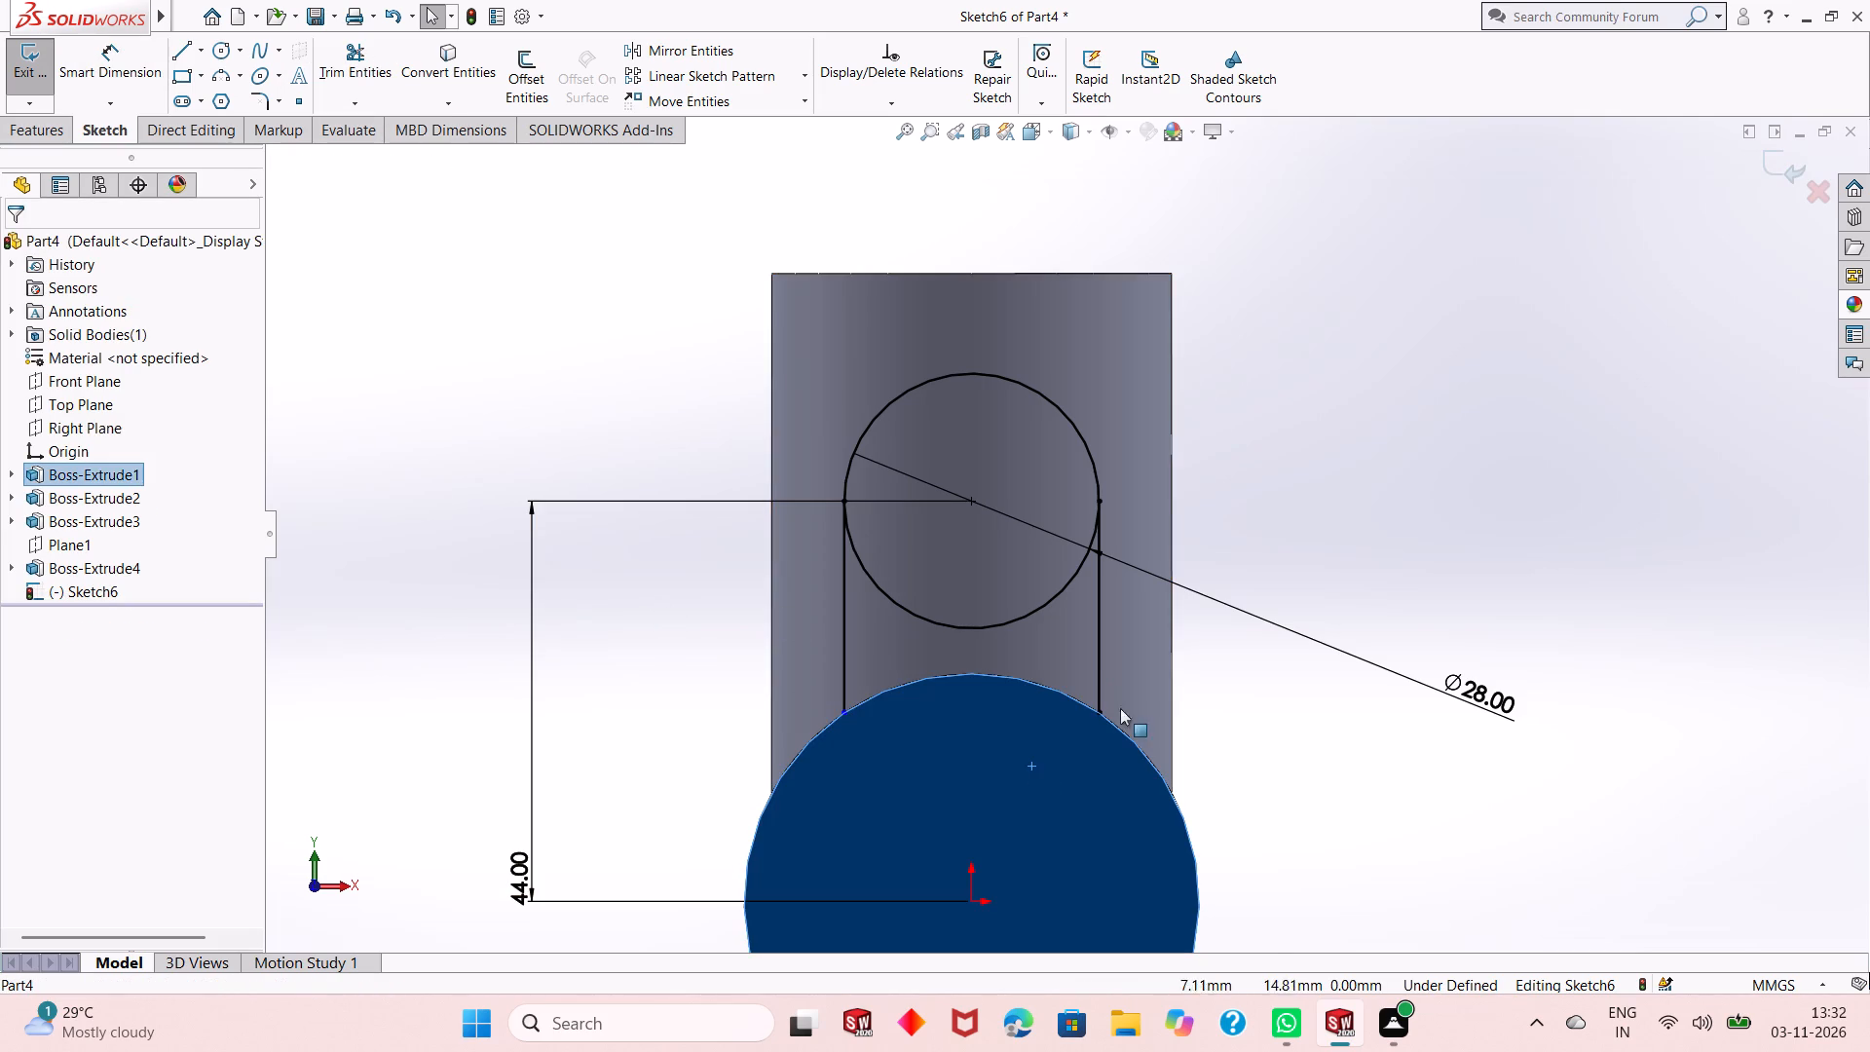
left_click(1413, 536)
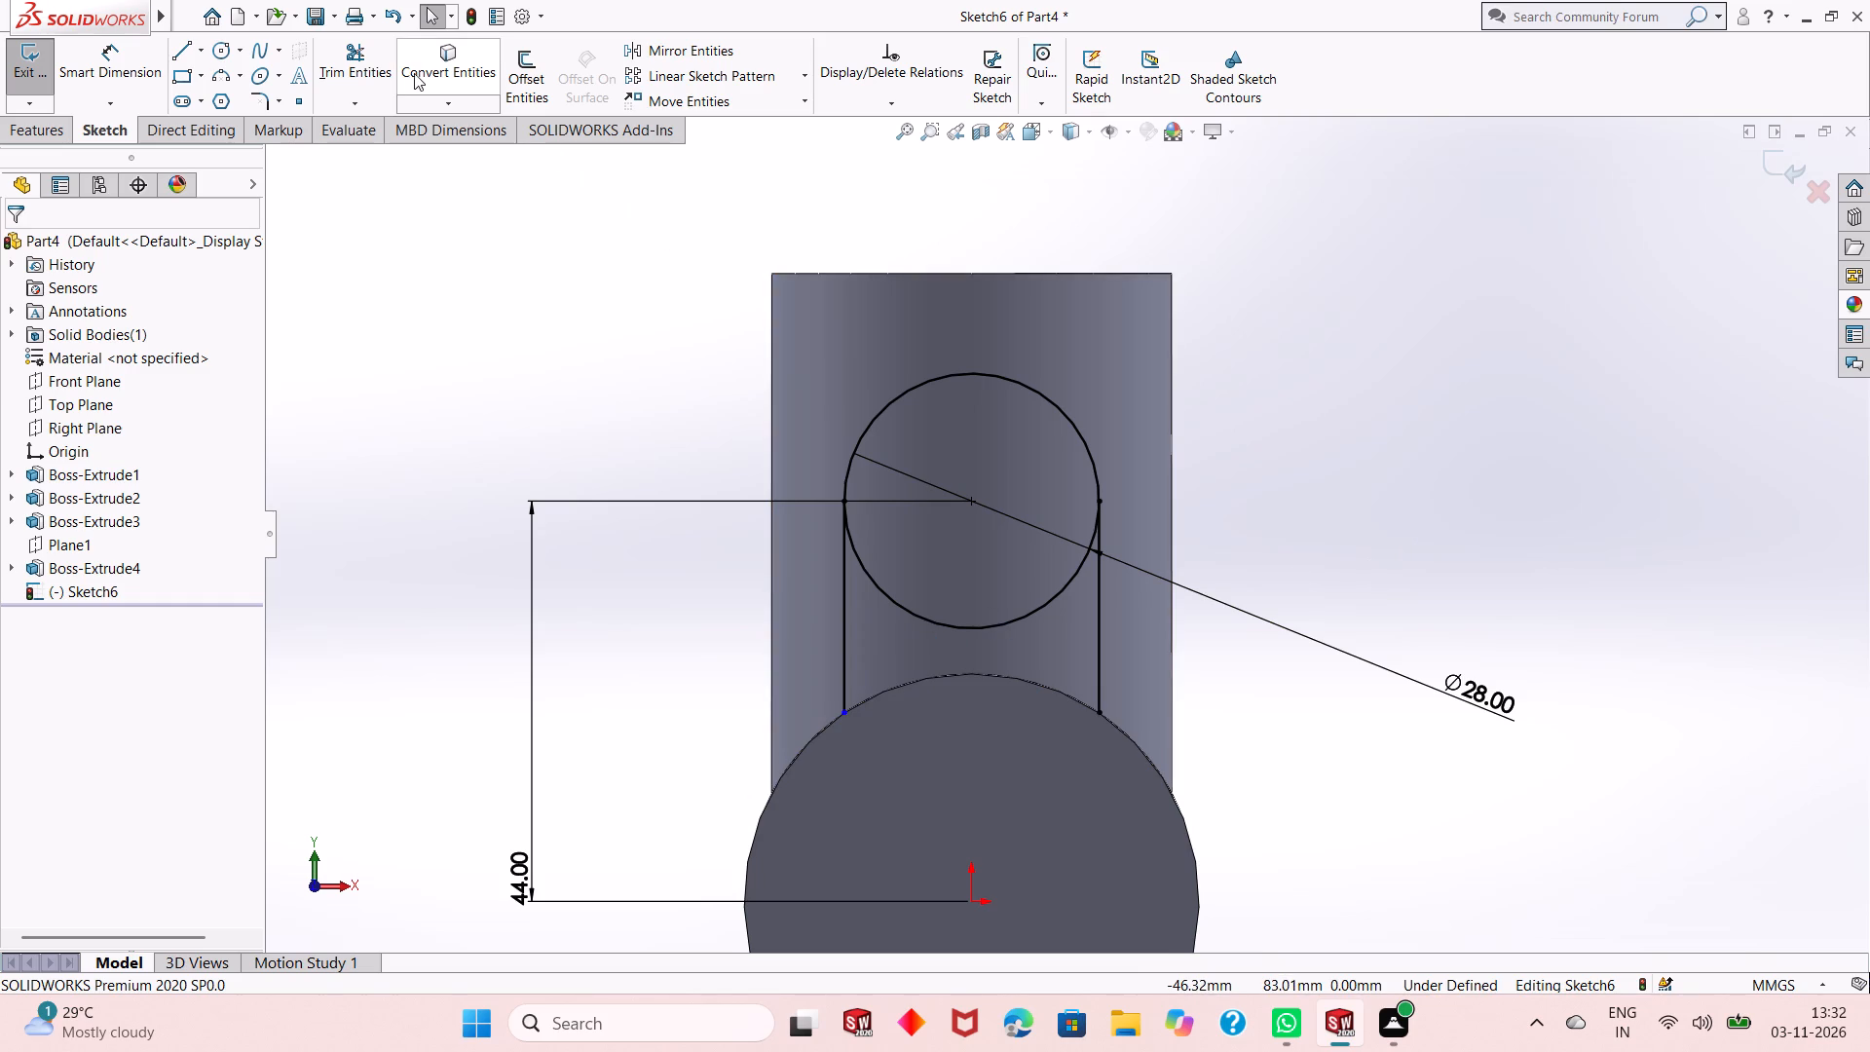
left_click(420, 73)
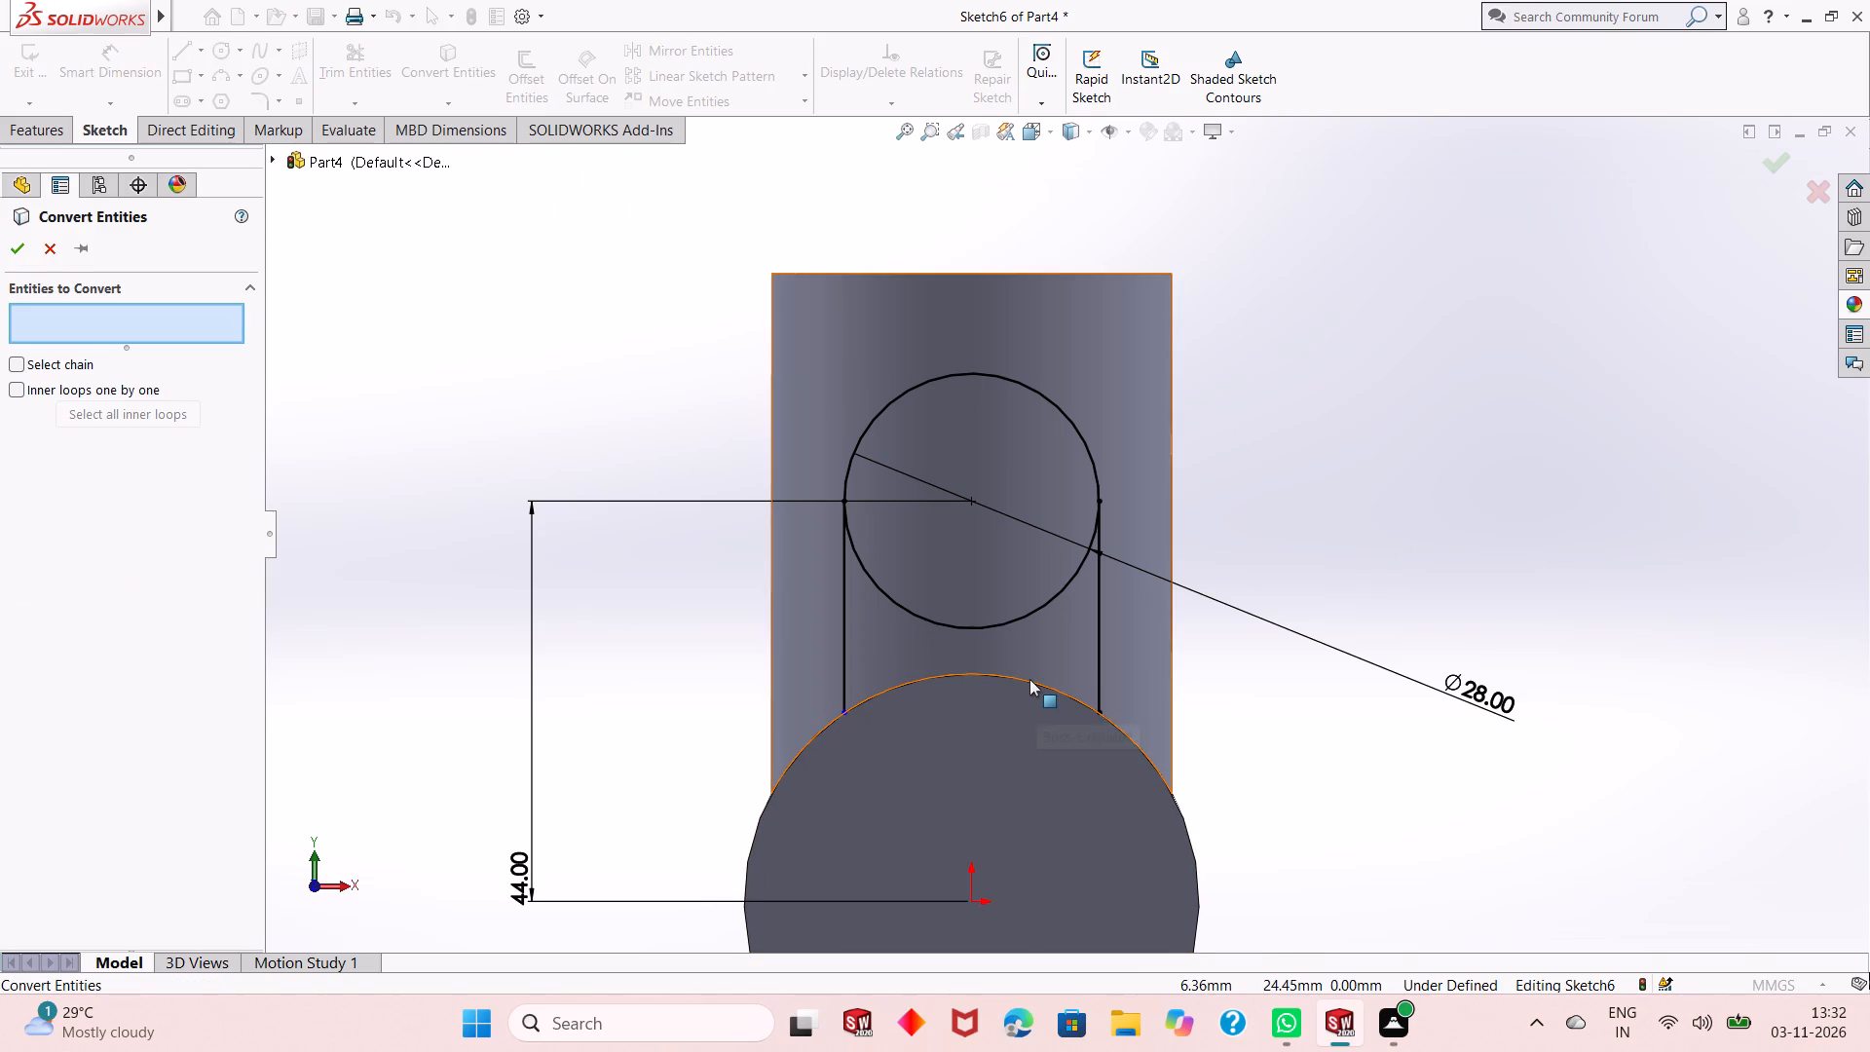
left_click(1029, 679)
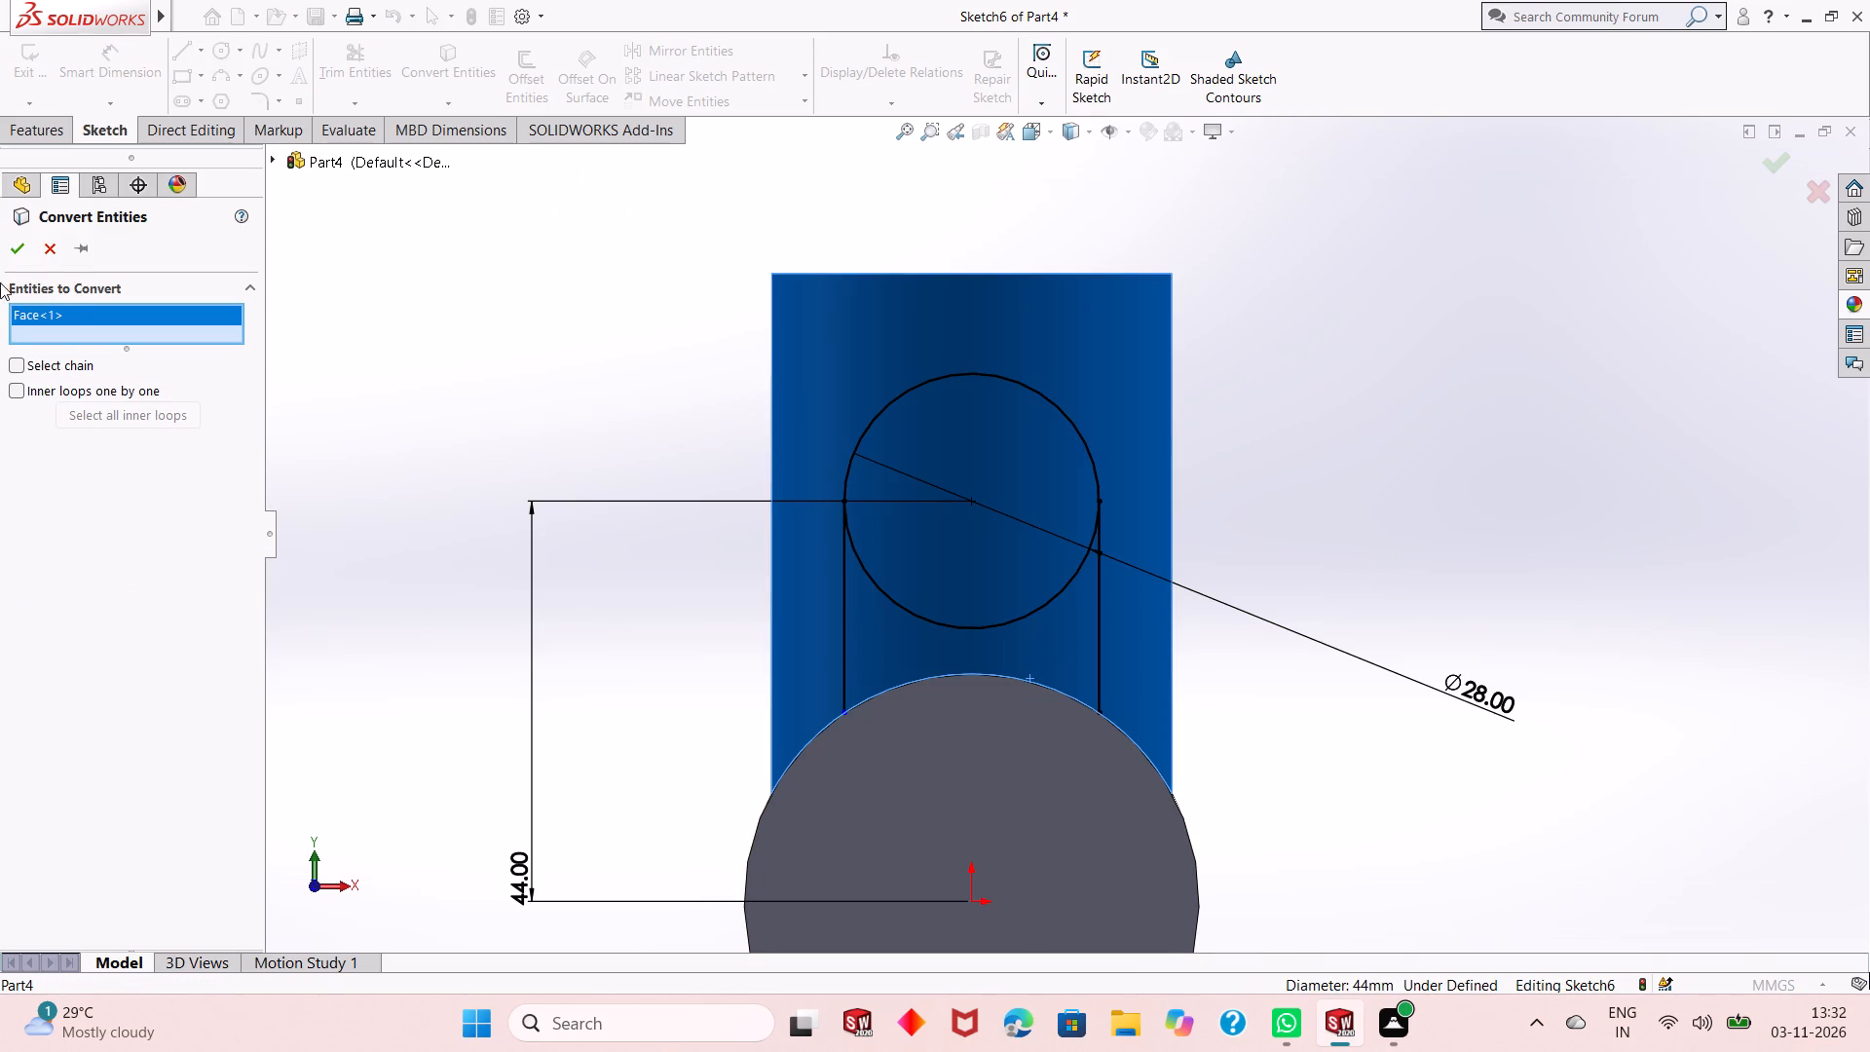
right_click(78, 313)
left_click(103, 341)
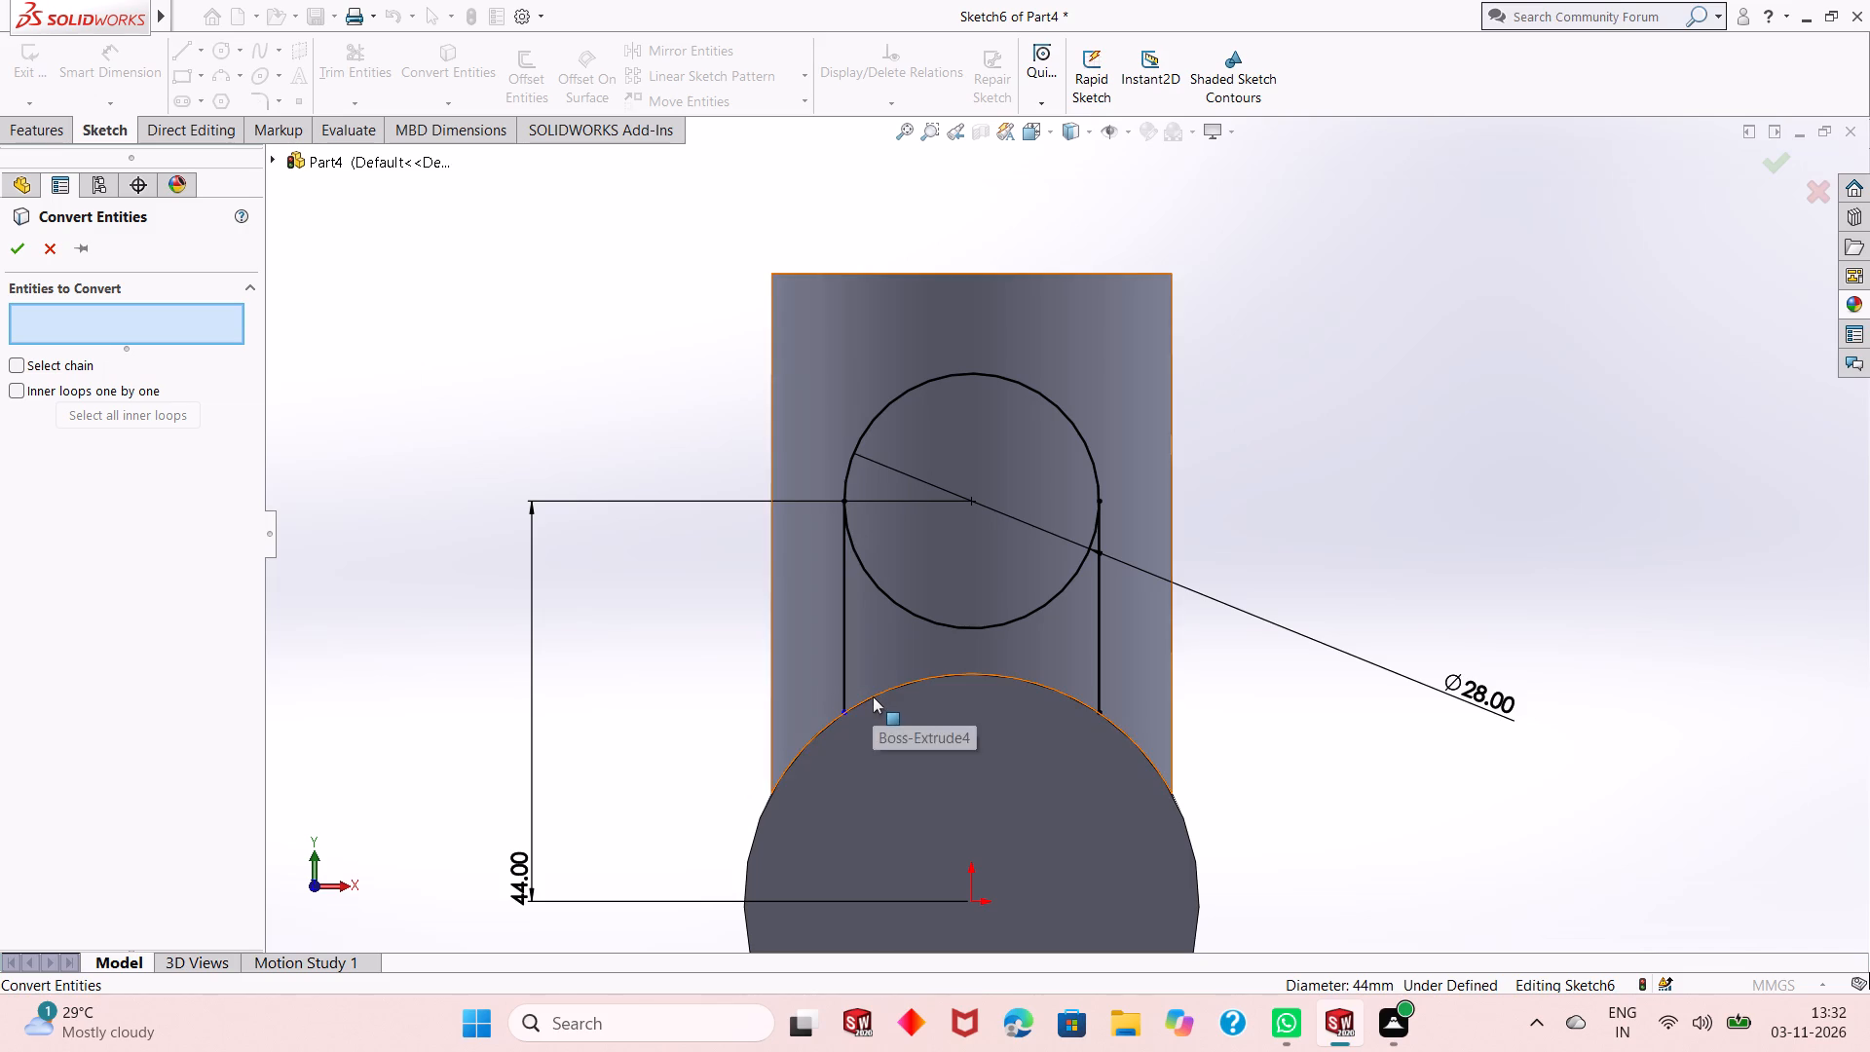
left_click(875, 700)
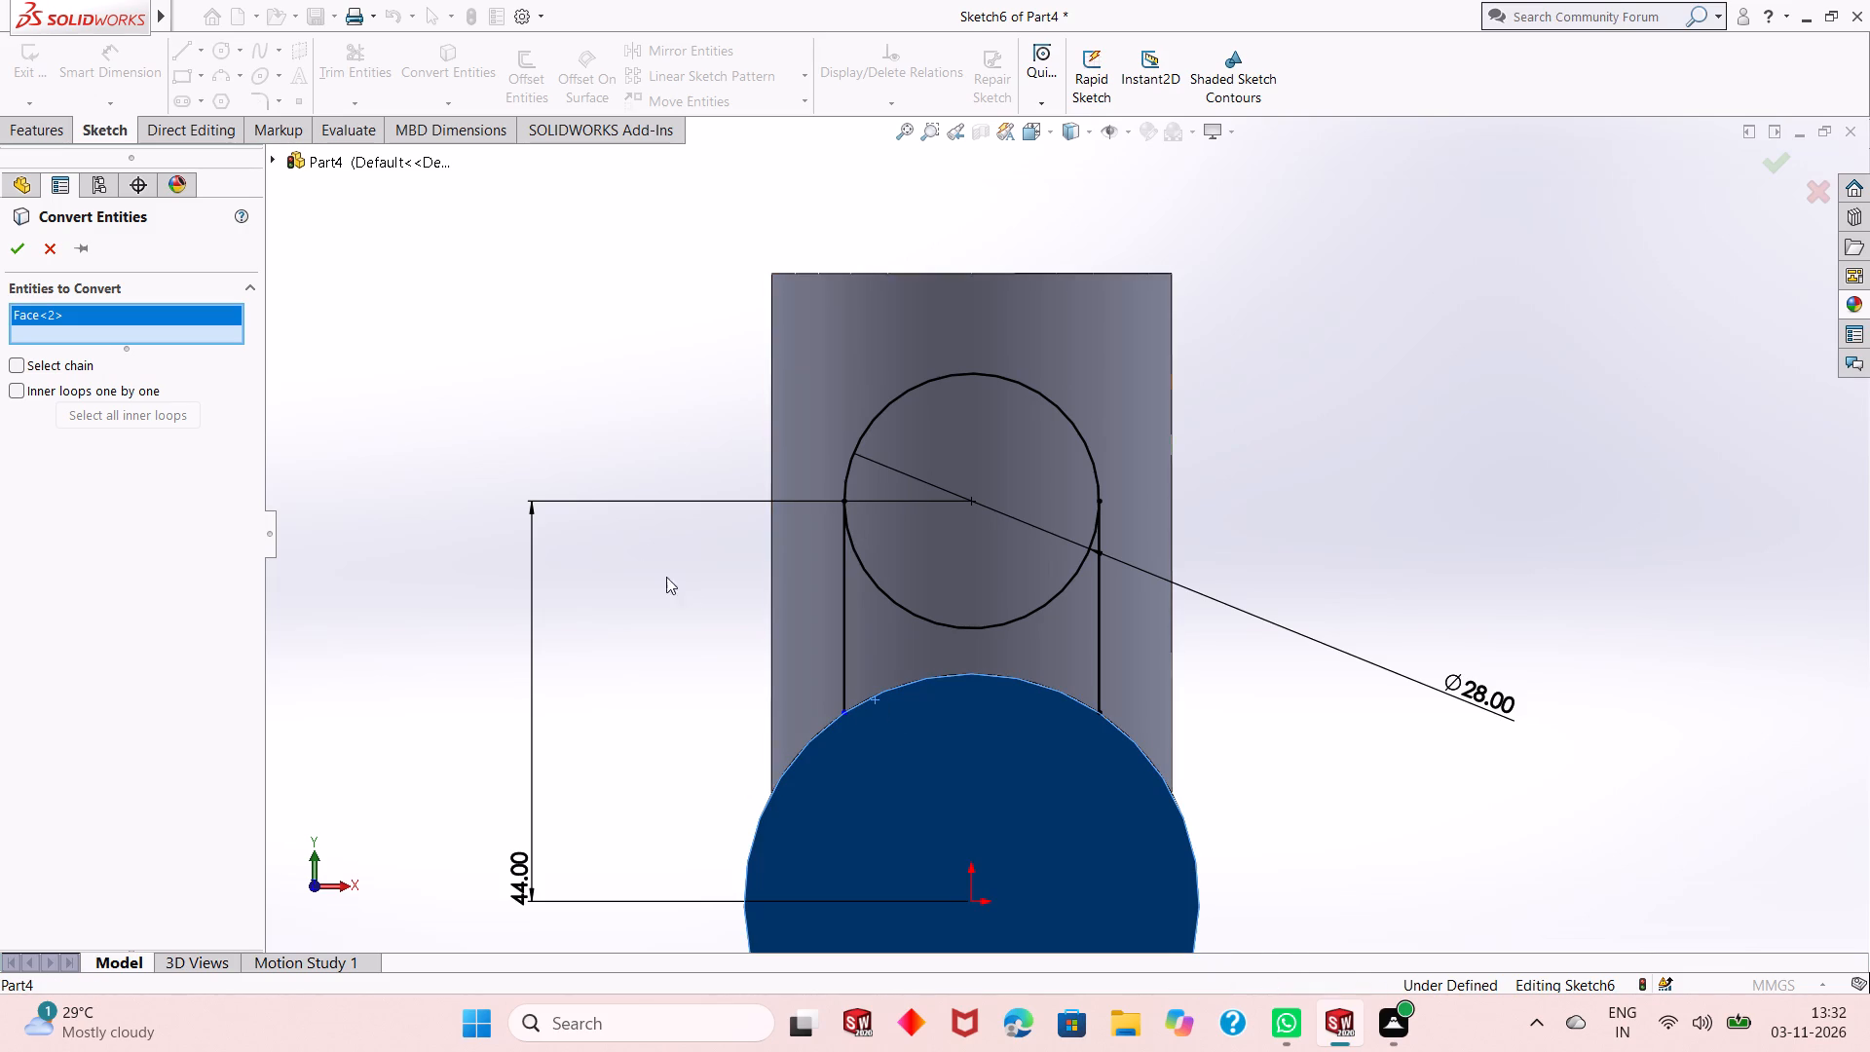
right_click(78, 319)
left_click(103, 349)
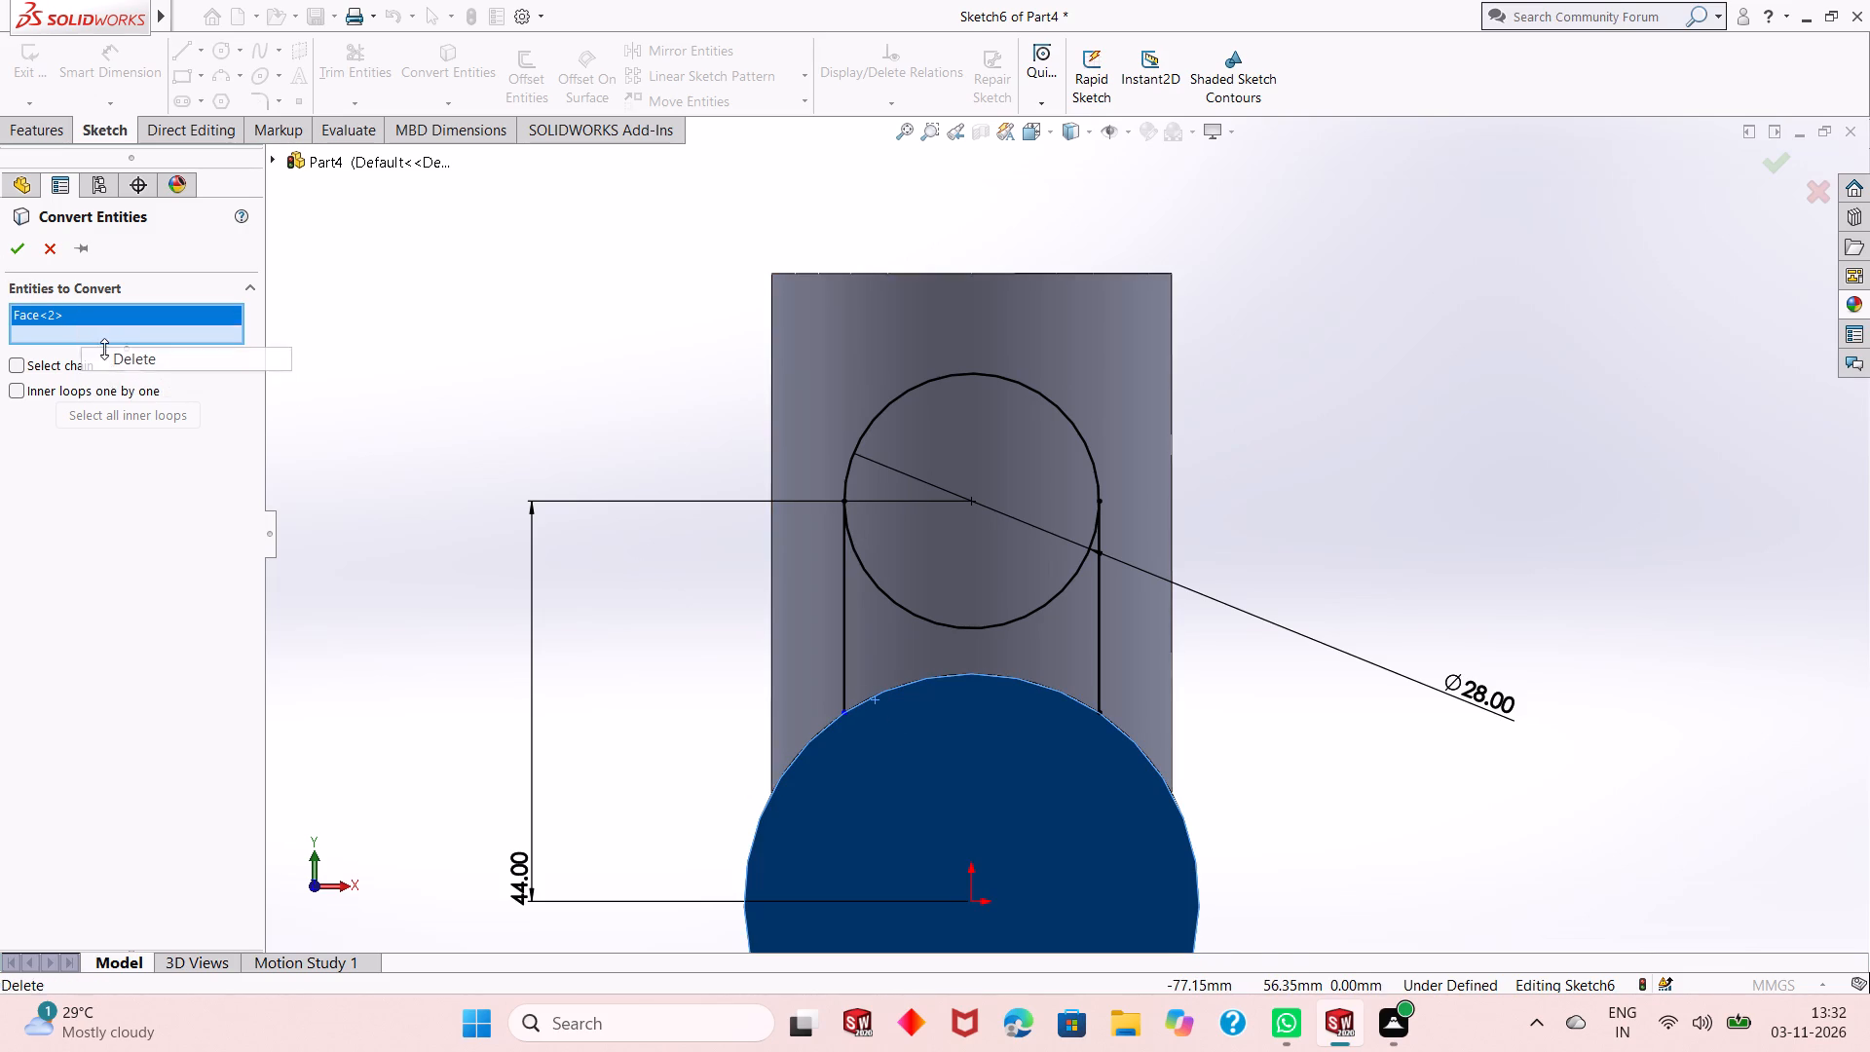
left_click(858, 705)
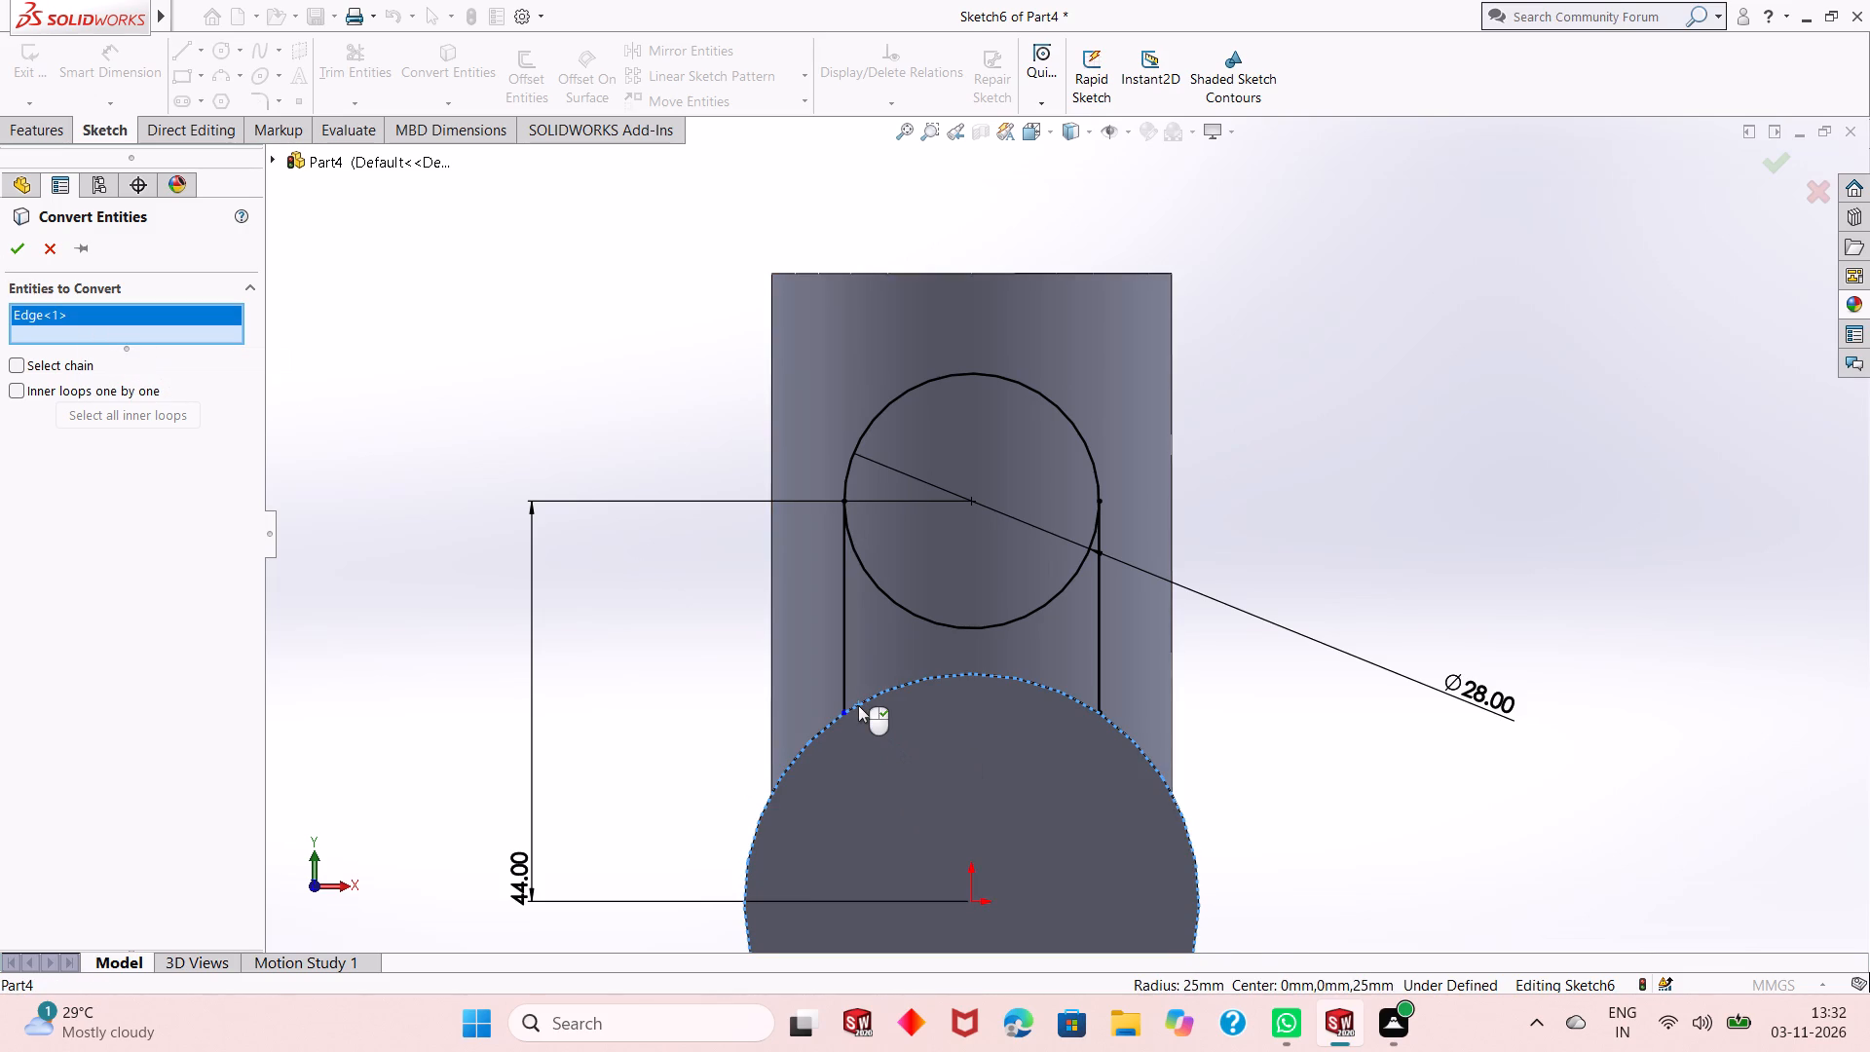
left_click(13, 244)
Trim the converted arc's portions outside the two vertical lines and the lower half of the 28 mm circle.
scroll(1147, 859, "up", 2)
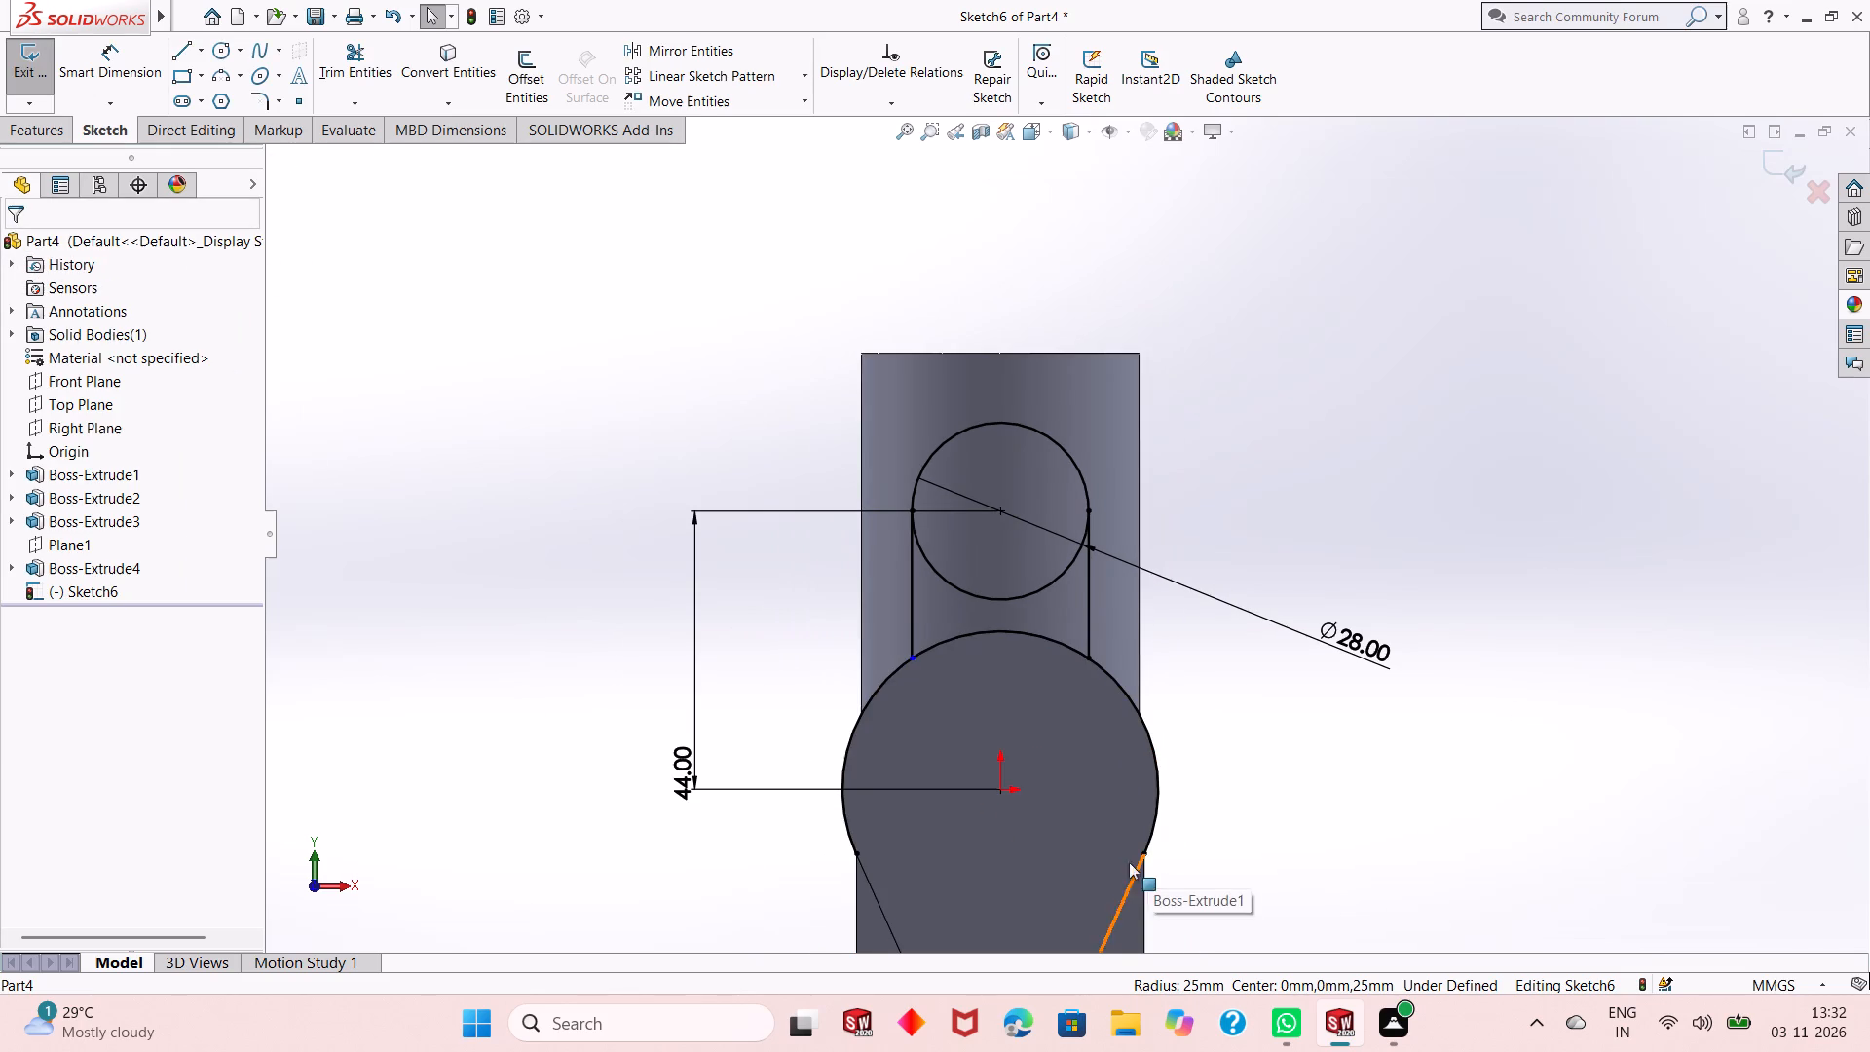
scroll(1065, 775, "up", 1)
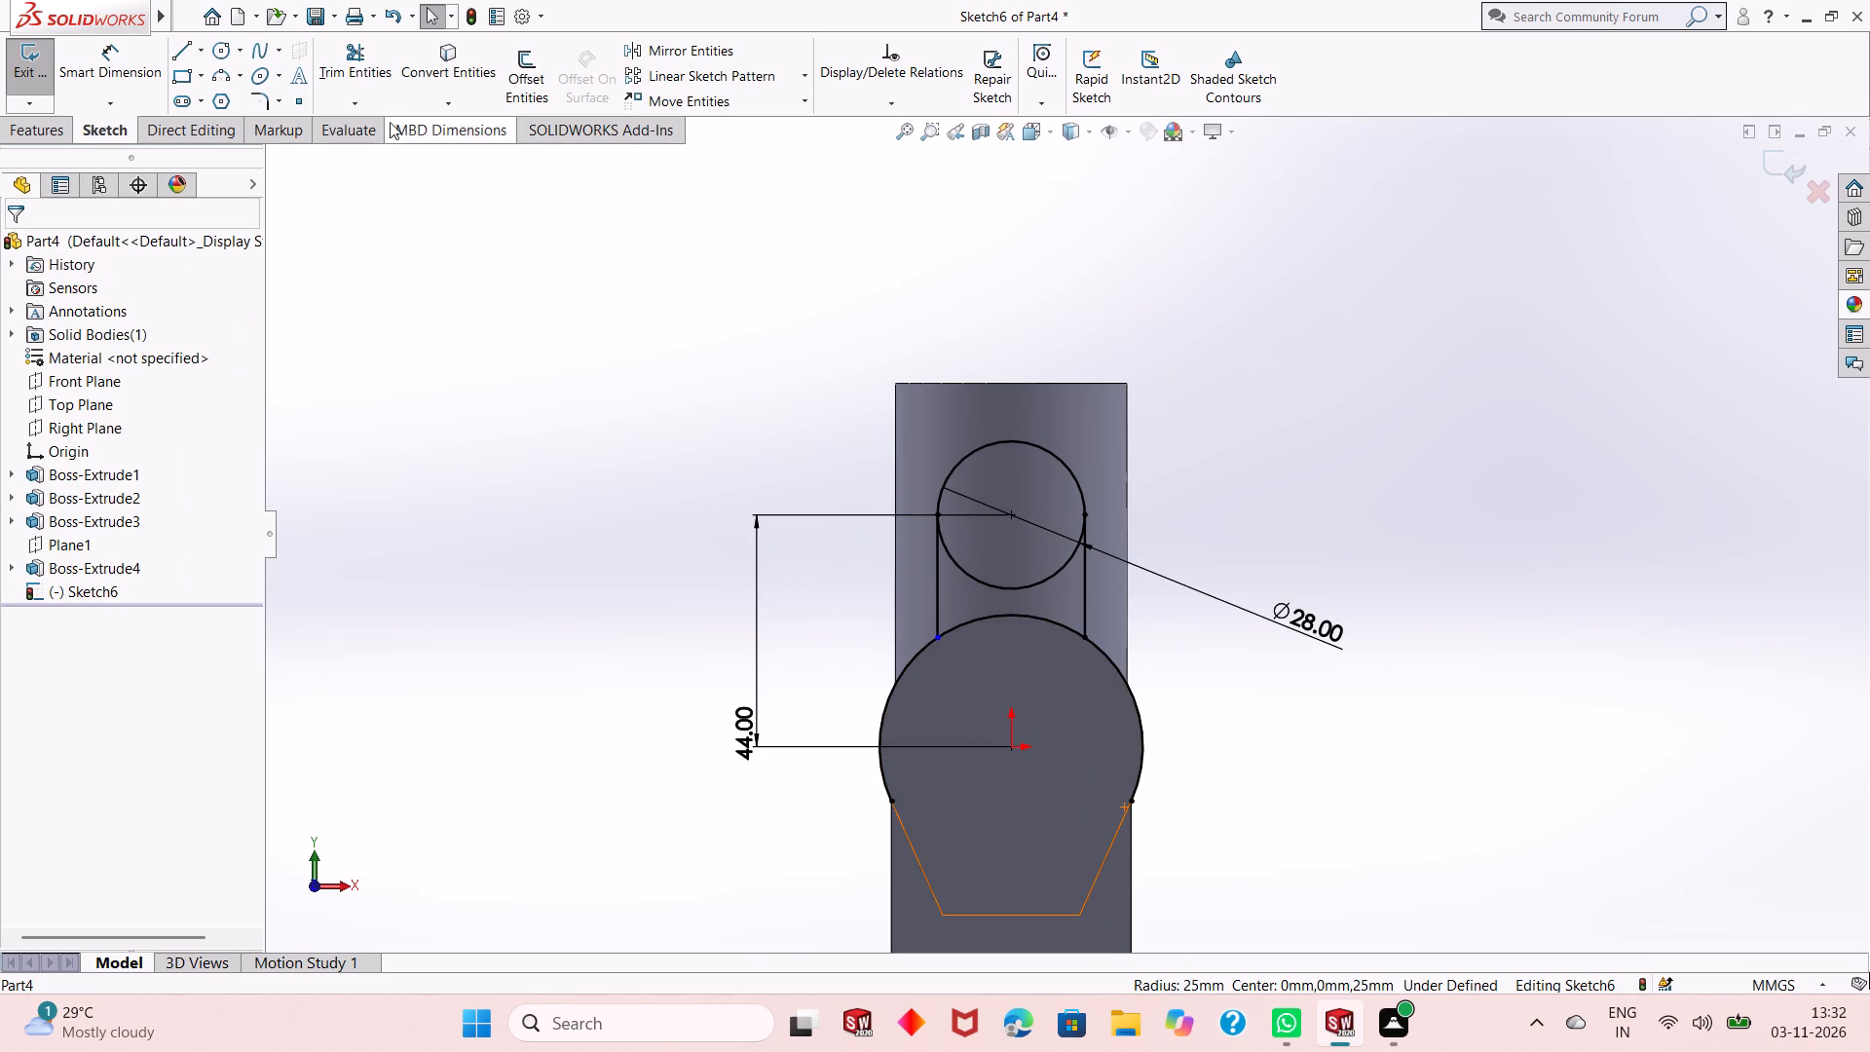
left_click(369, 70)
scroll(1099, 721, "down", 2)
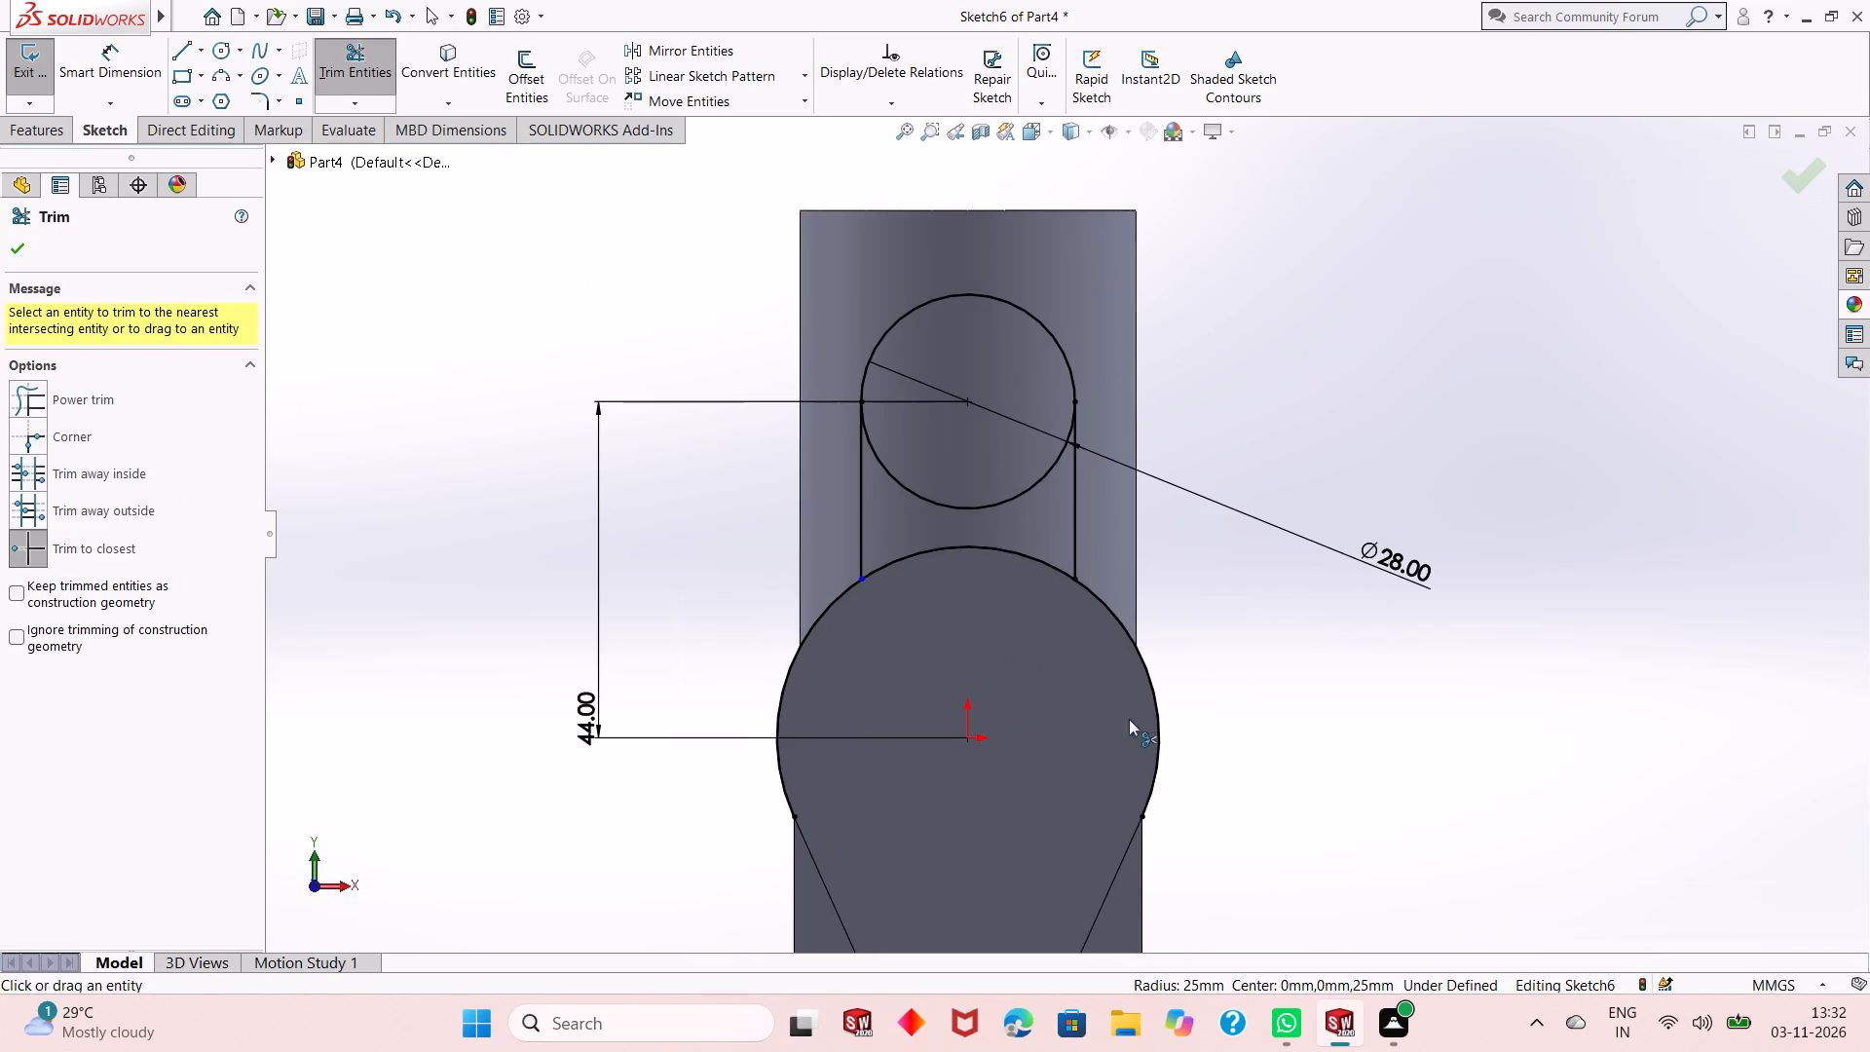
left_click(1158, 719)
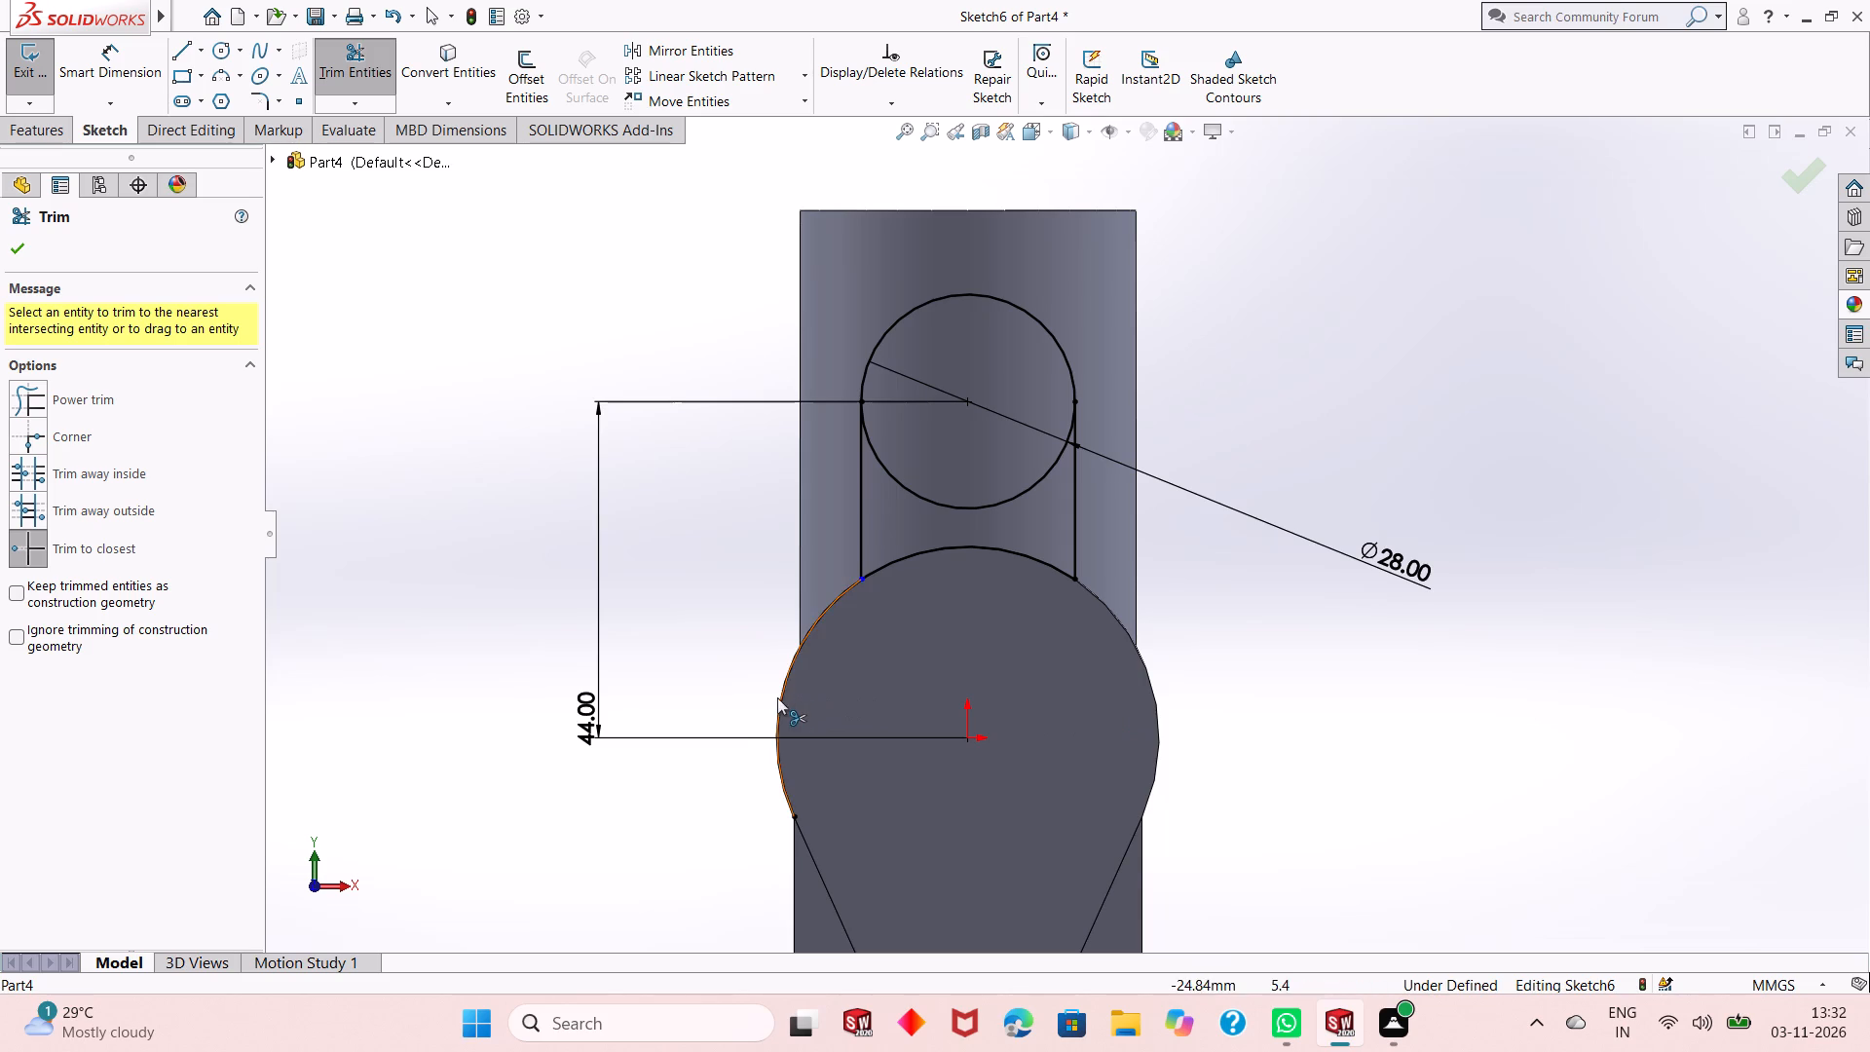
left_click(776, 699)
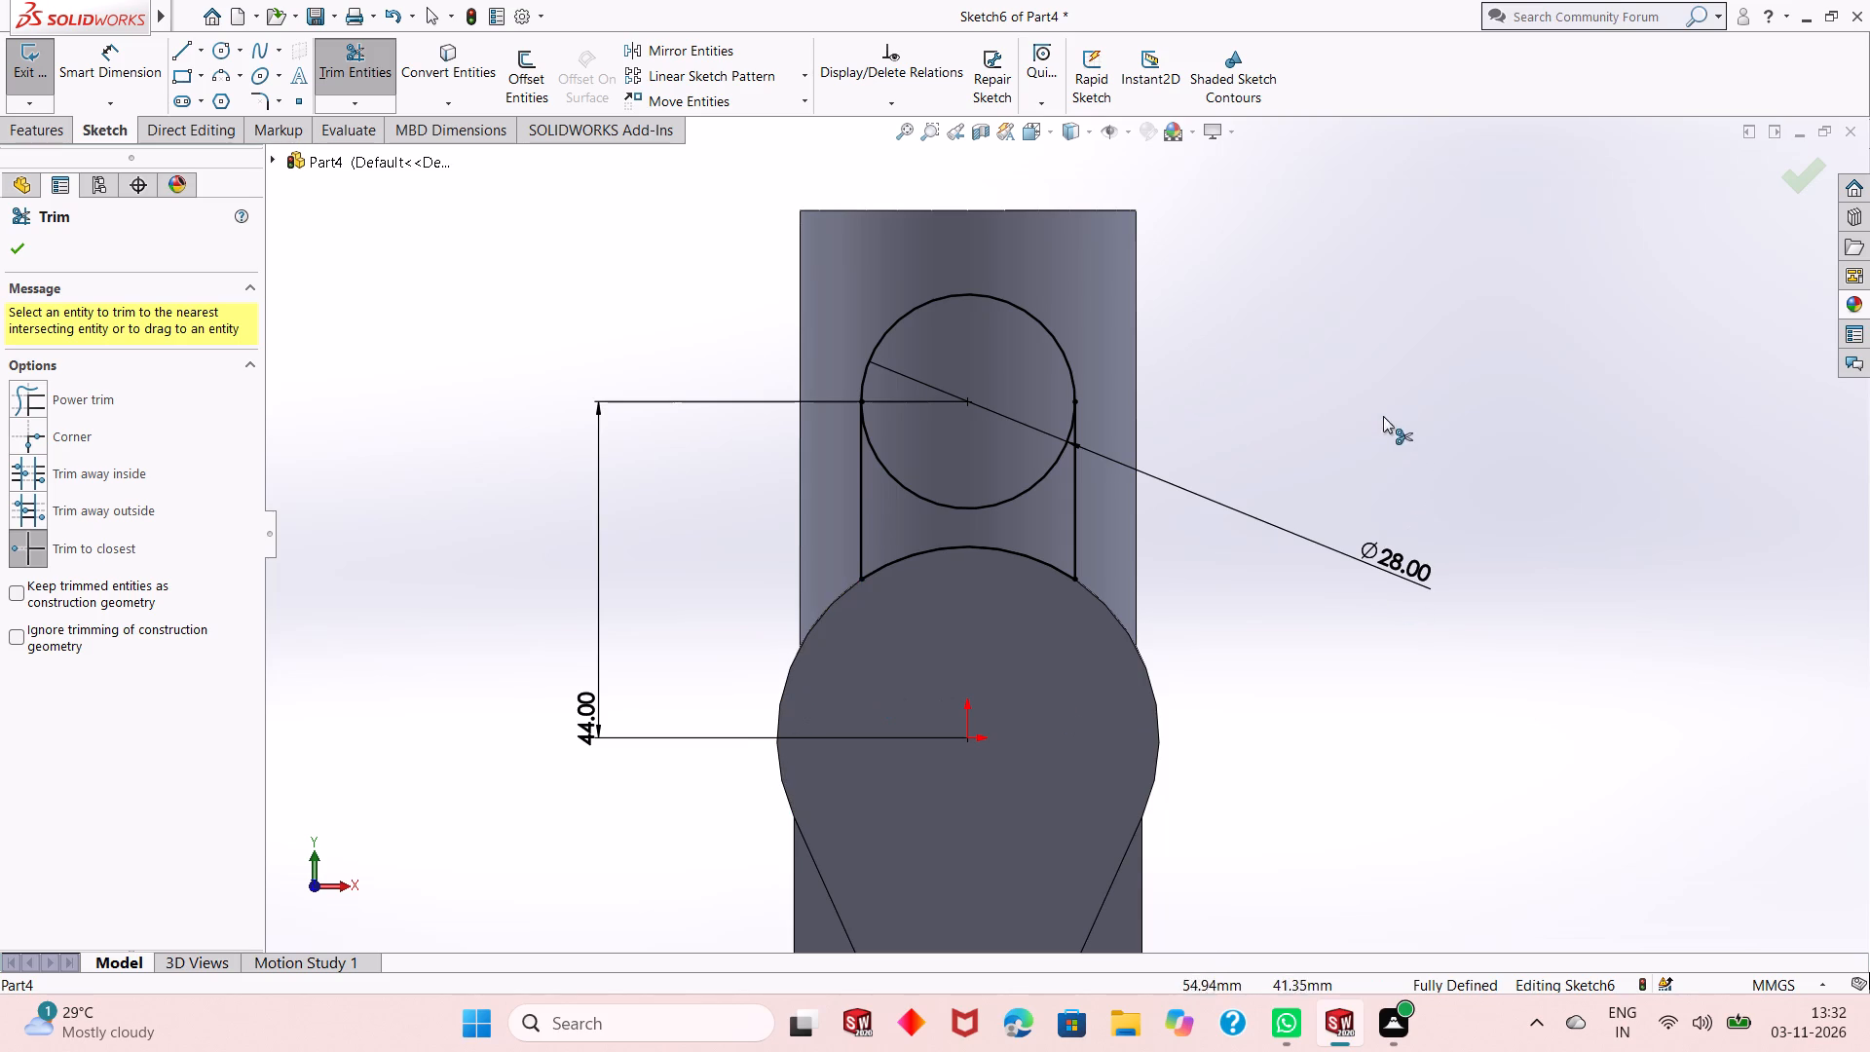
right_click(1286, 372)
left_click(1195, 388)
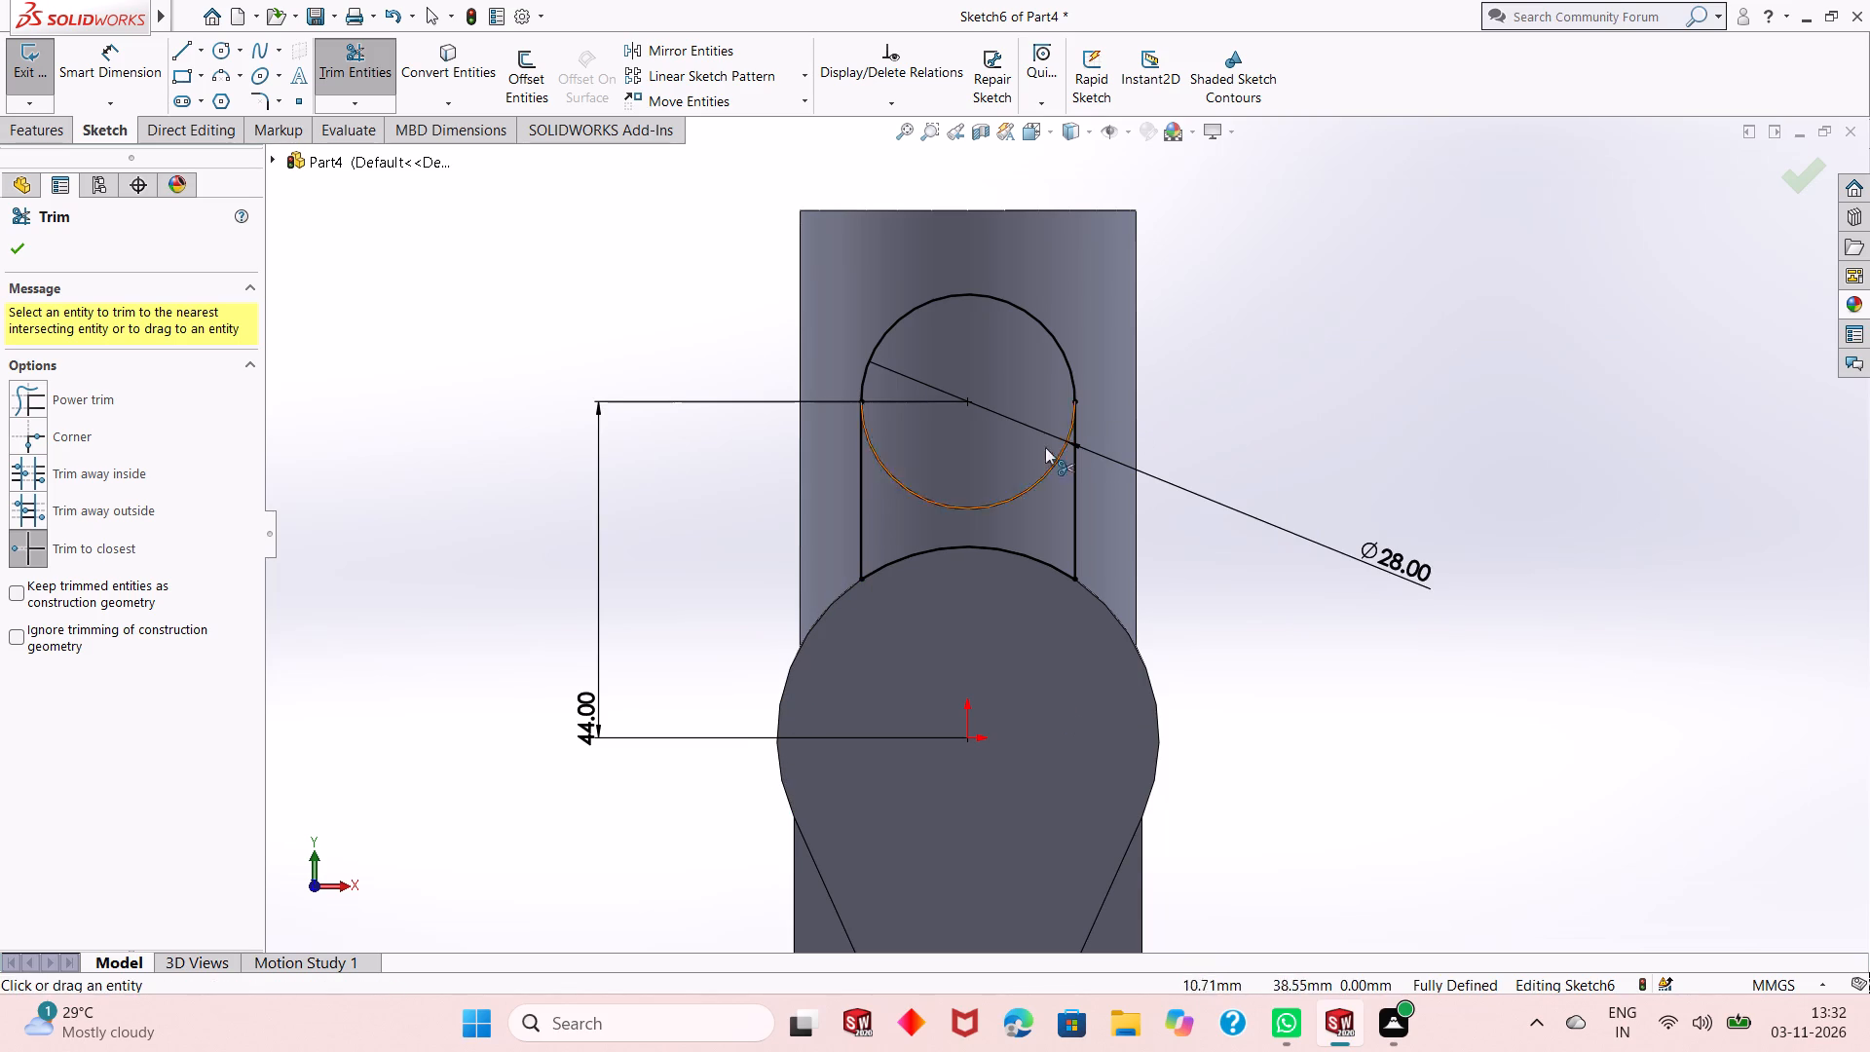
left_click(1020, 490)
right_click(1237, 352)
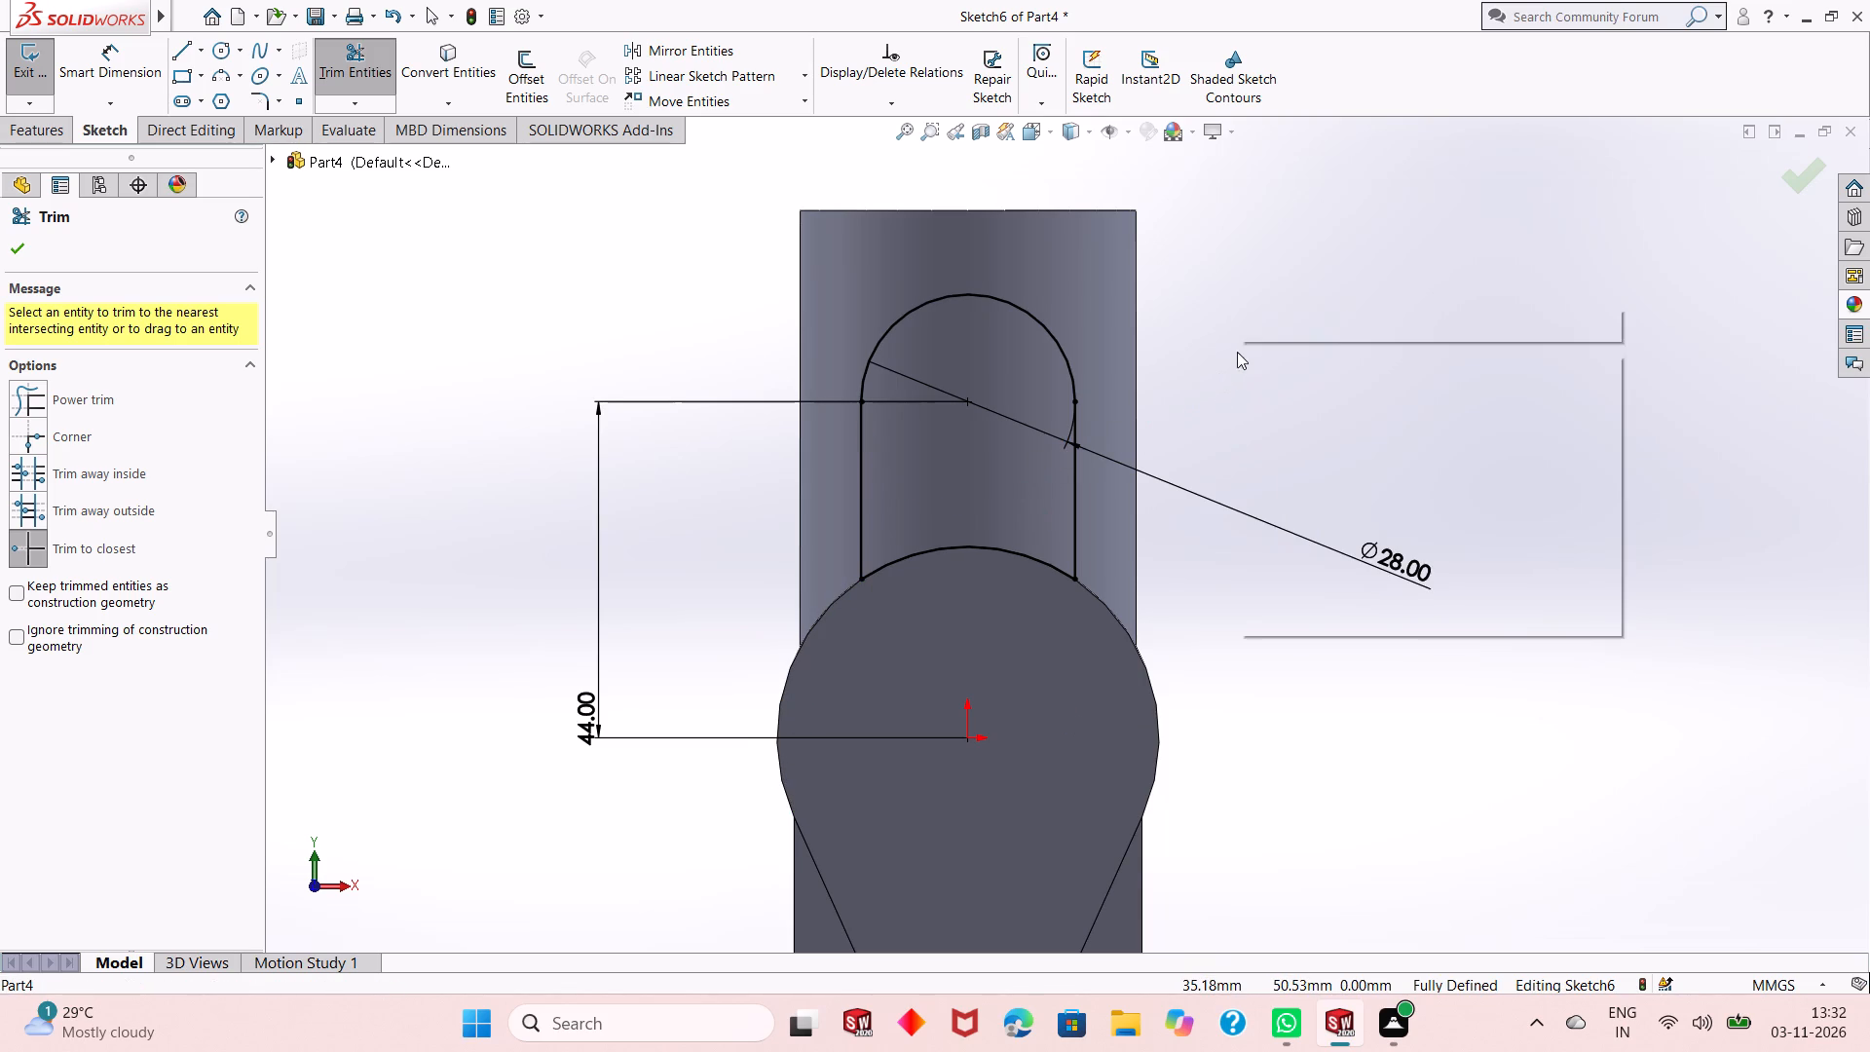
left_click(1255, 415)
Extrude the round-topped profile as a boss in the reversed direction, Up To Next, merged with the vertical cylinder.
scroll(821, 525, "up", 2)
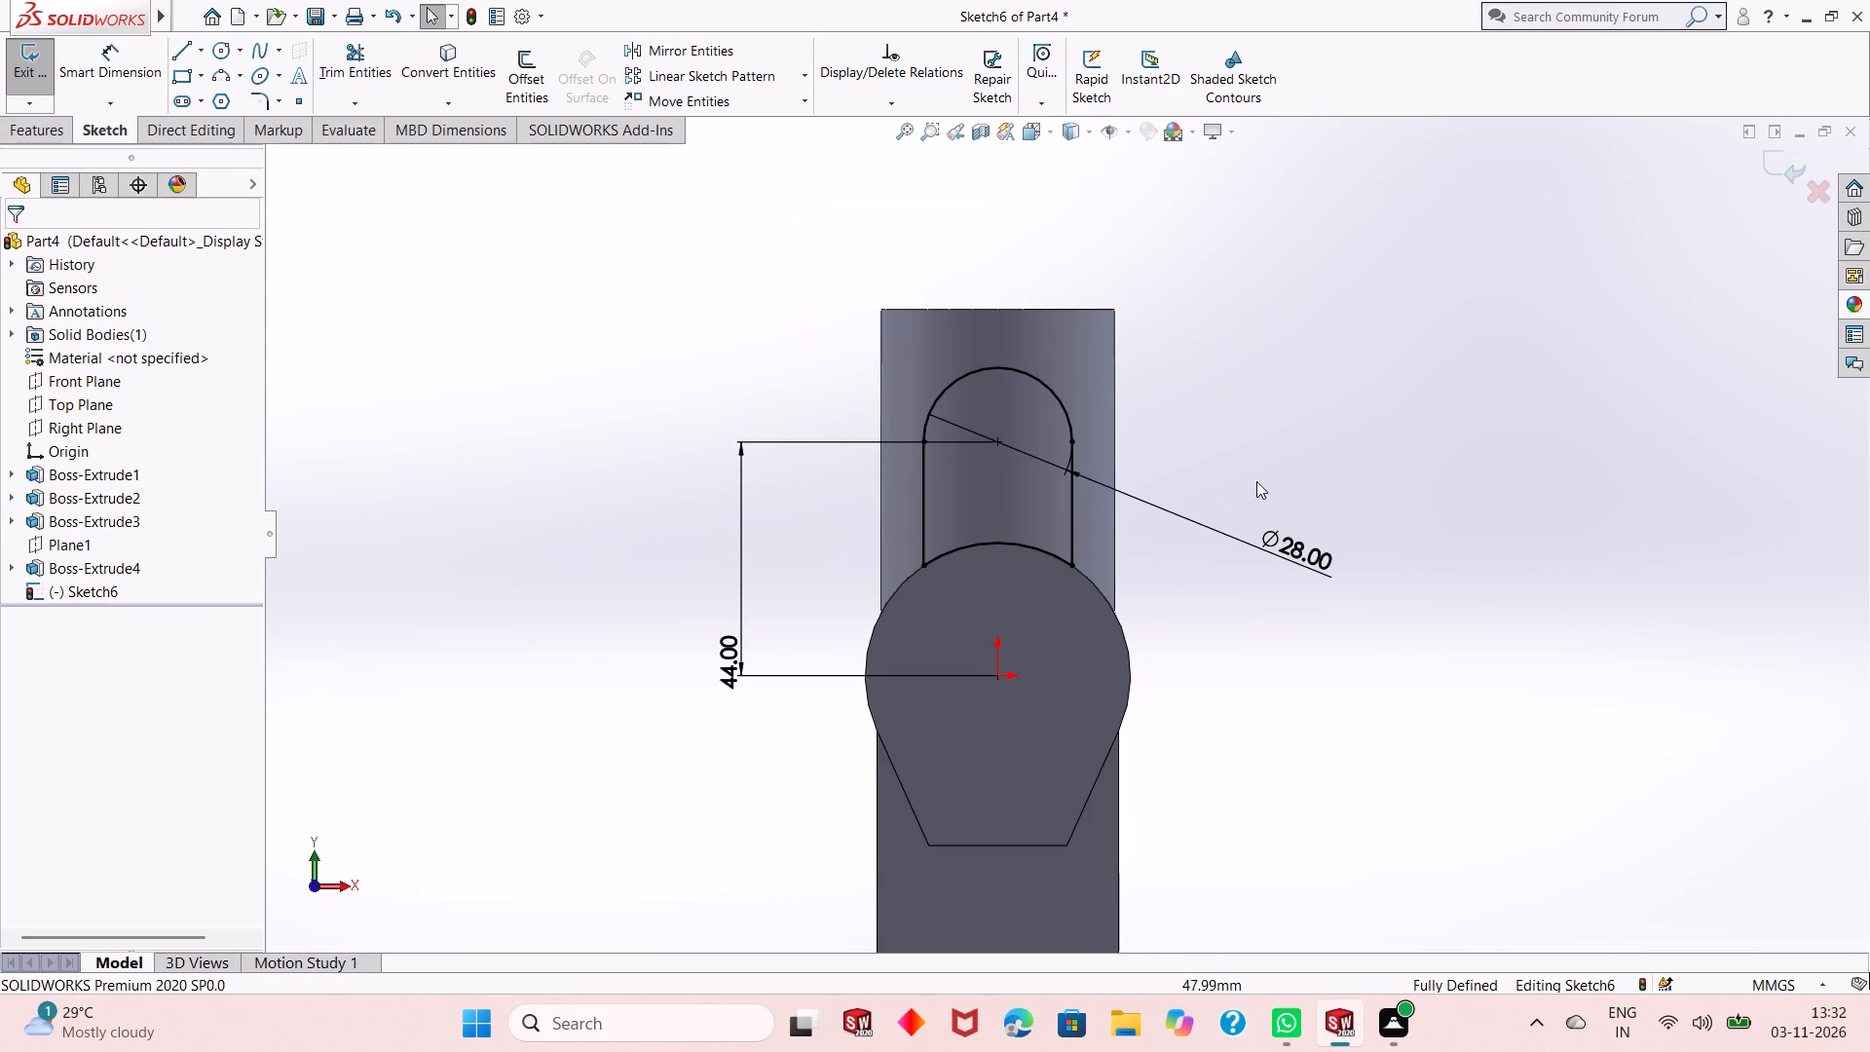
middle_click_drag(1261, 477, 1248, 479)
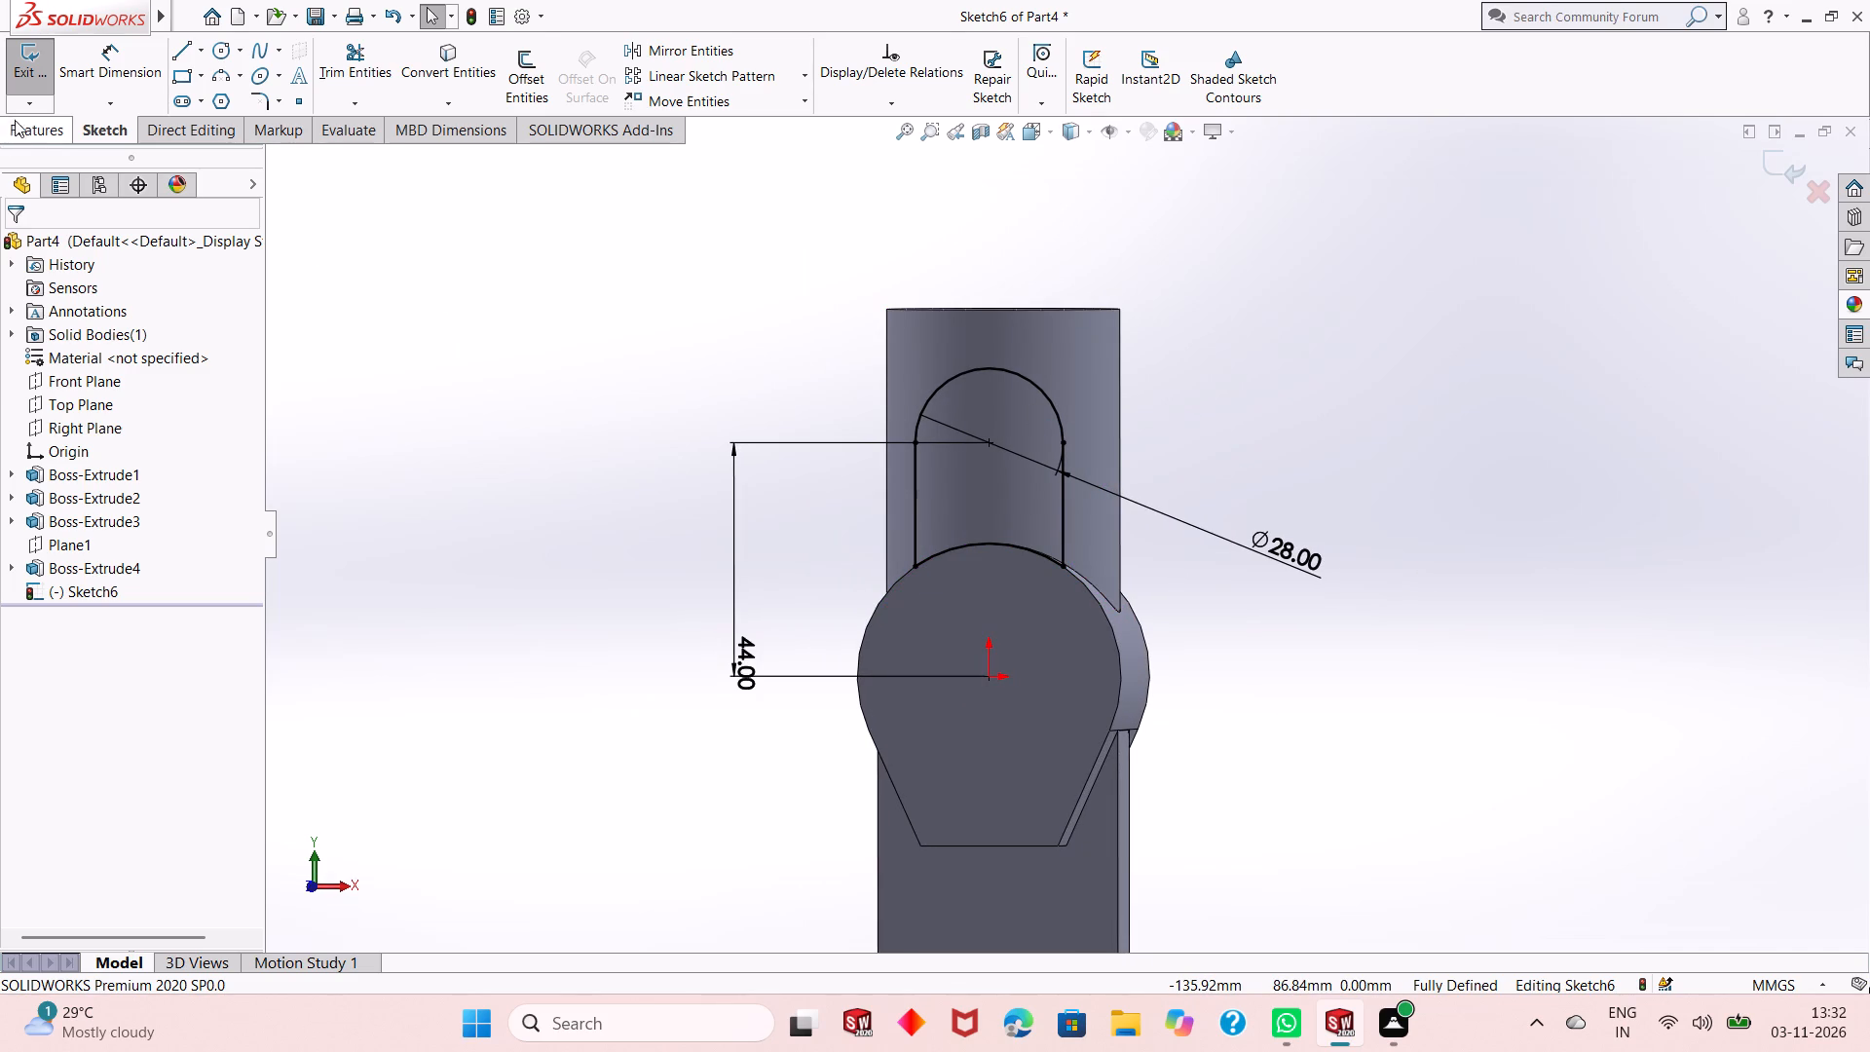
left_click(46, 131)
left_click(48, 91)
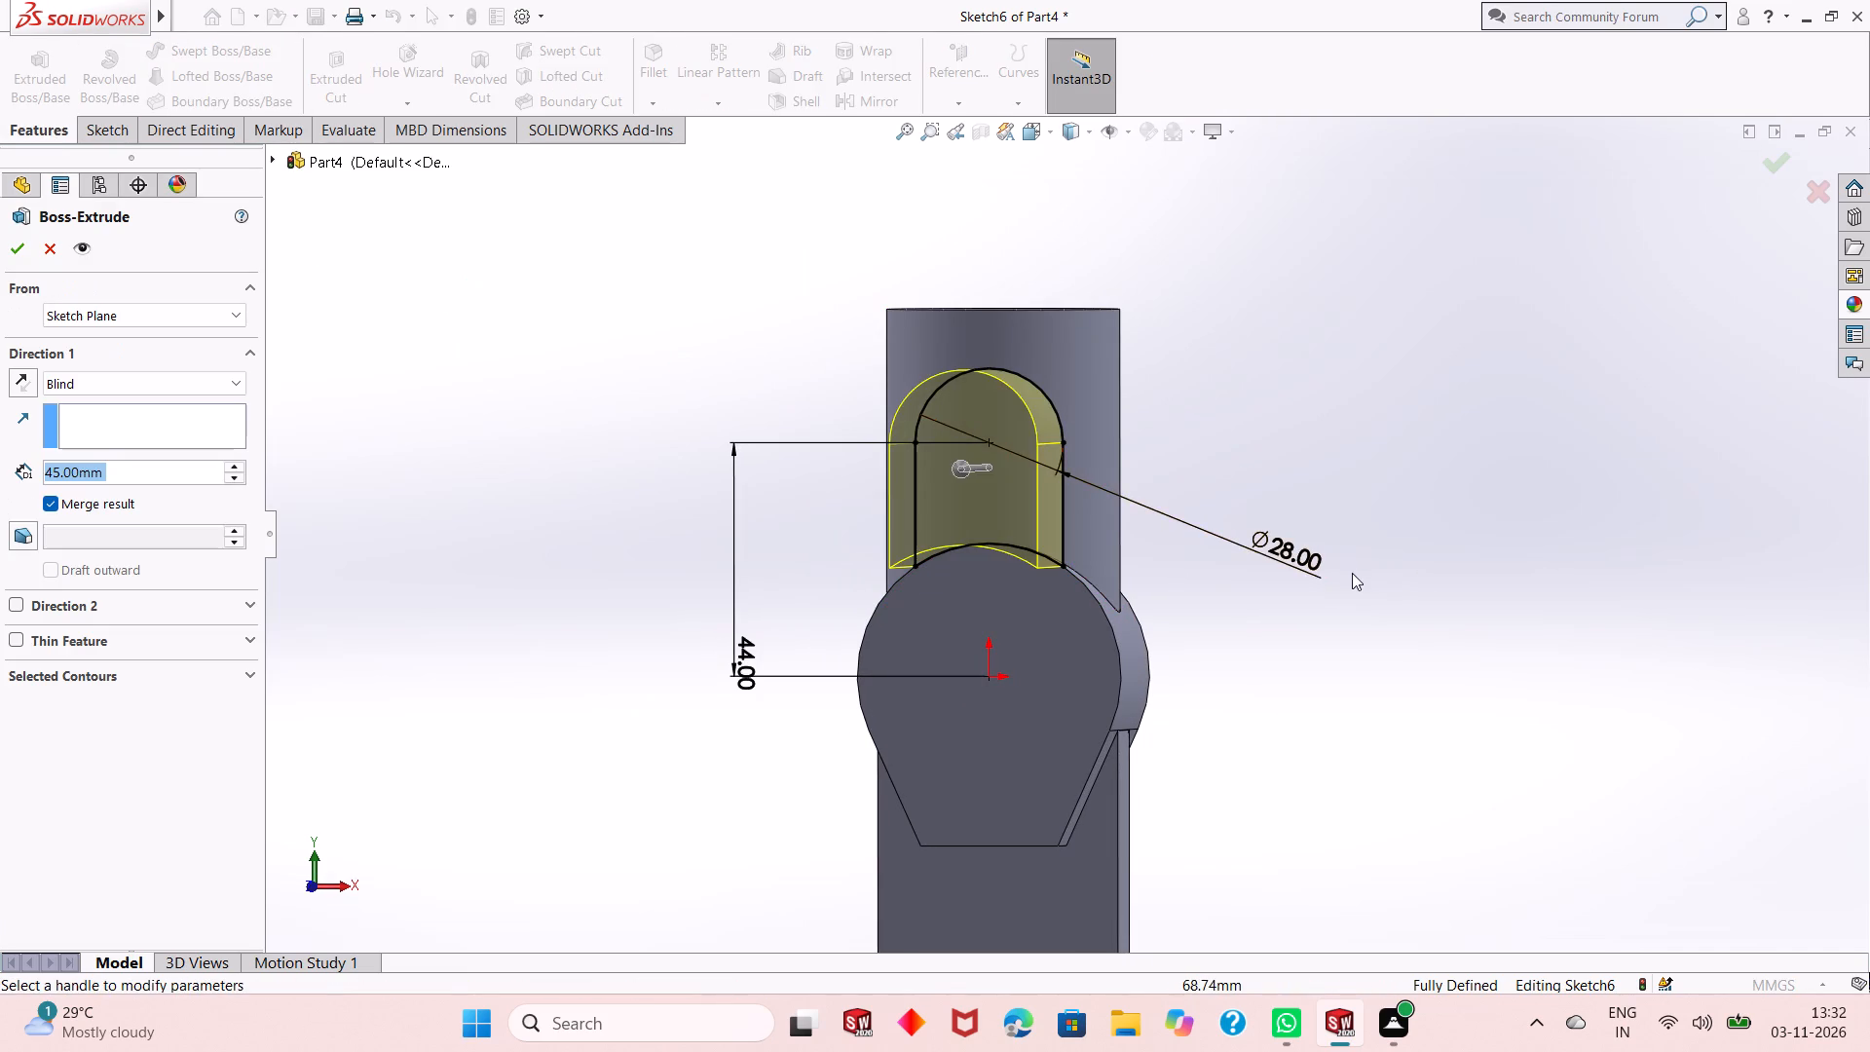
middle_click_drag(1352, 575, 1227, 647)
middle_click_drag(954, 432, 932, 470)
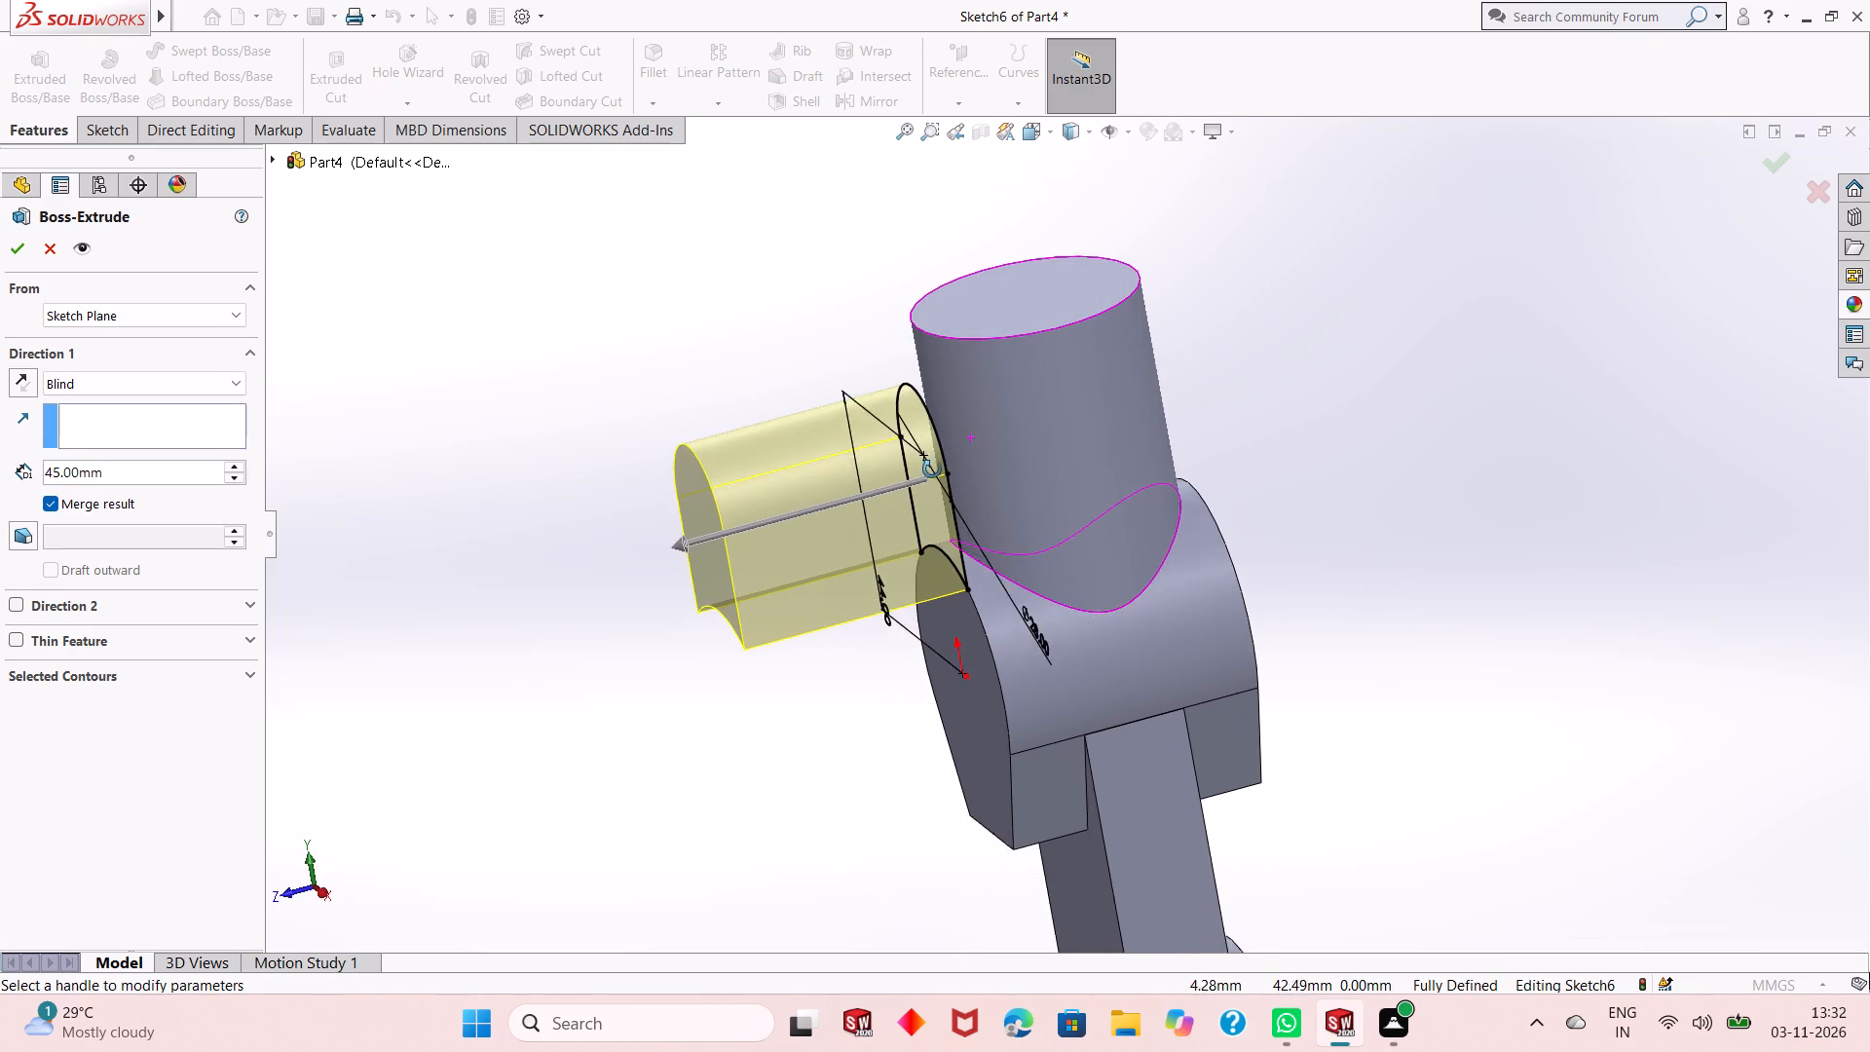
middle_click_drag(932, 470, 924, 476)
left_click(14, 370)
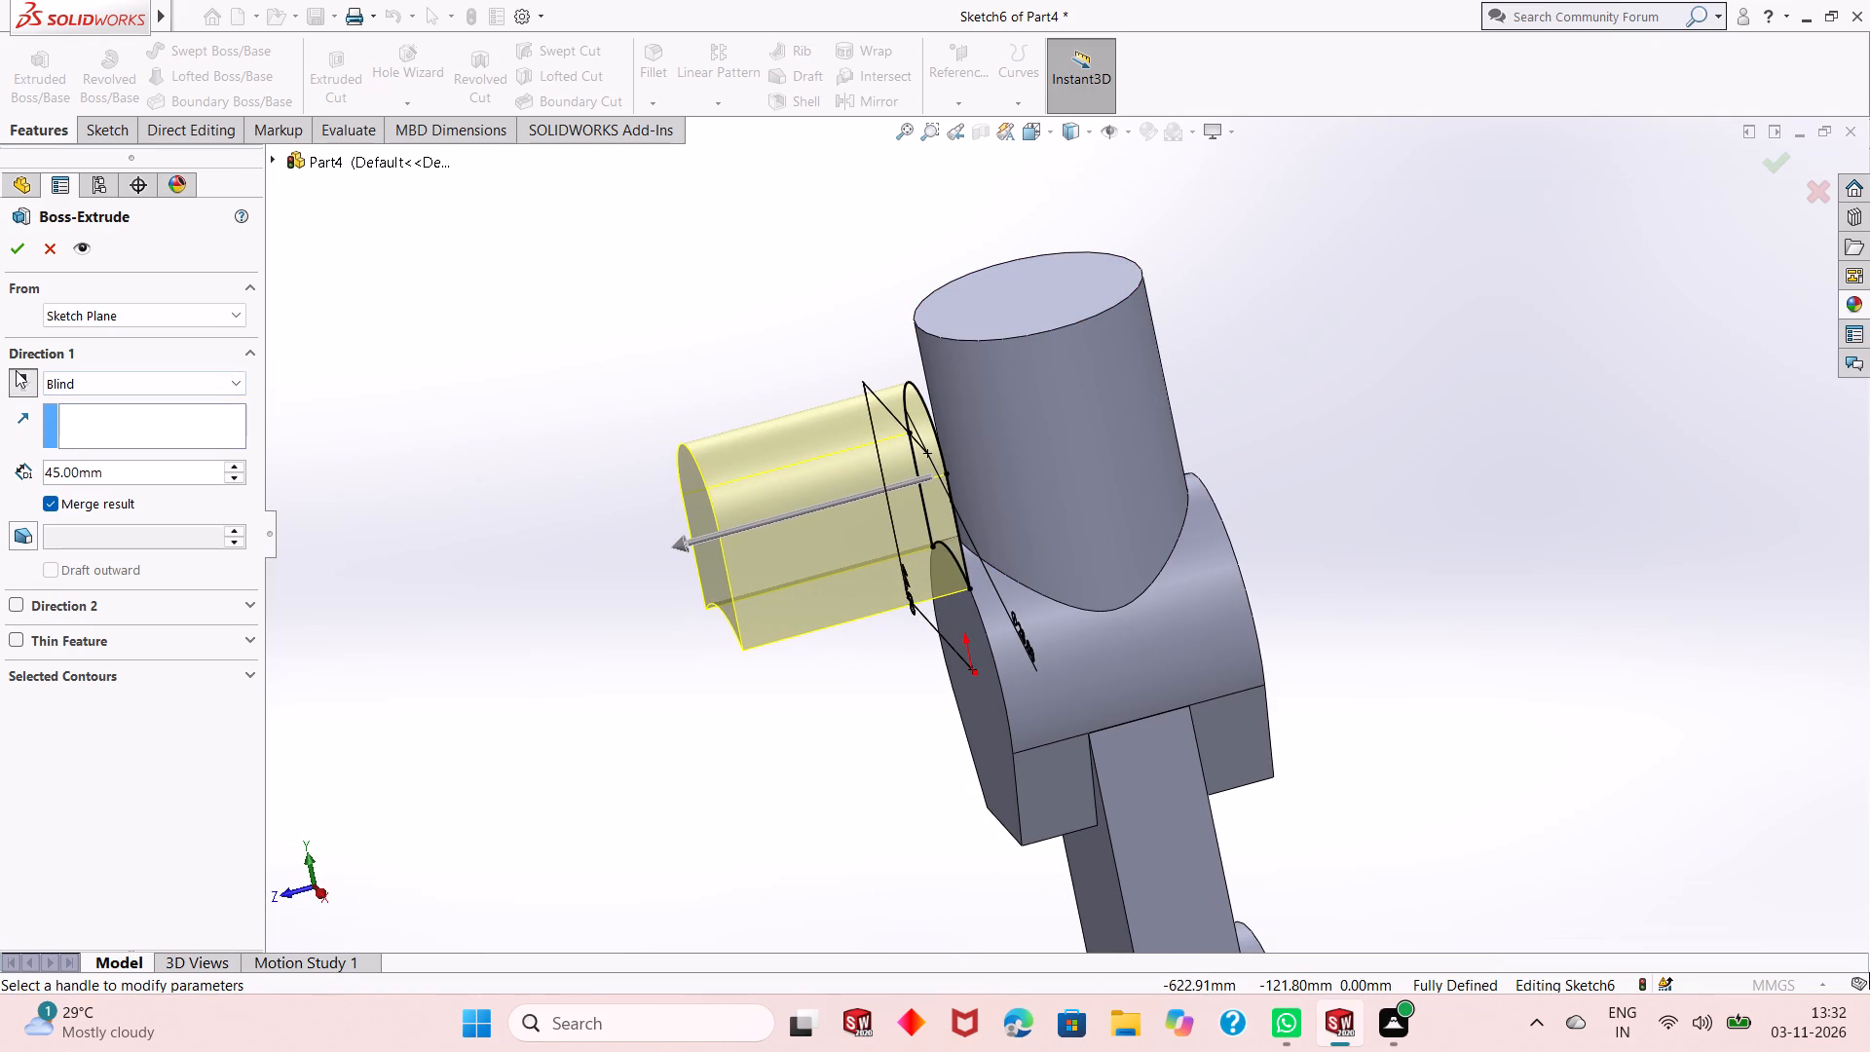
left_click(144, 386)
left_click(139, 439)
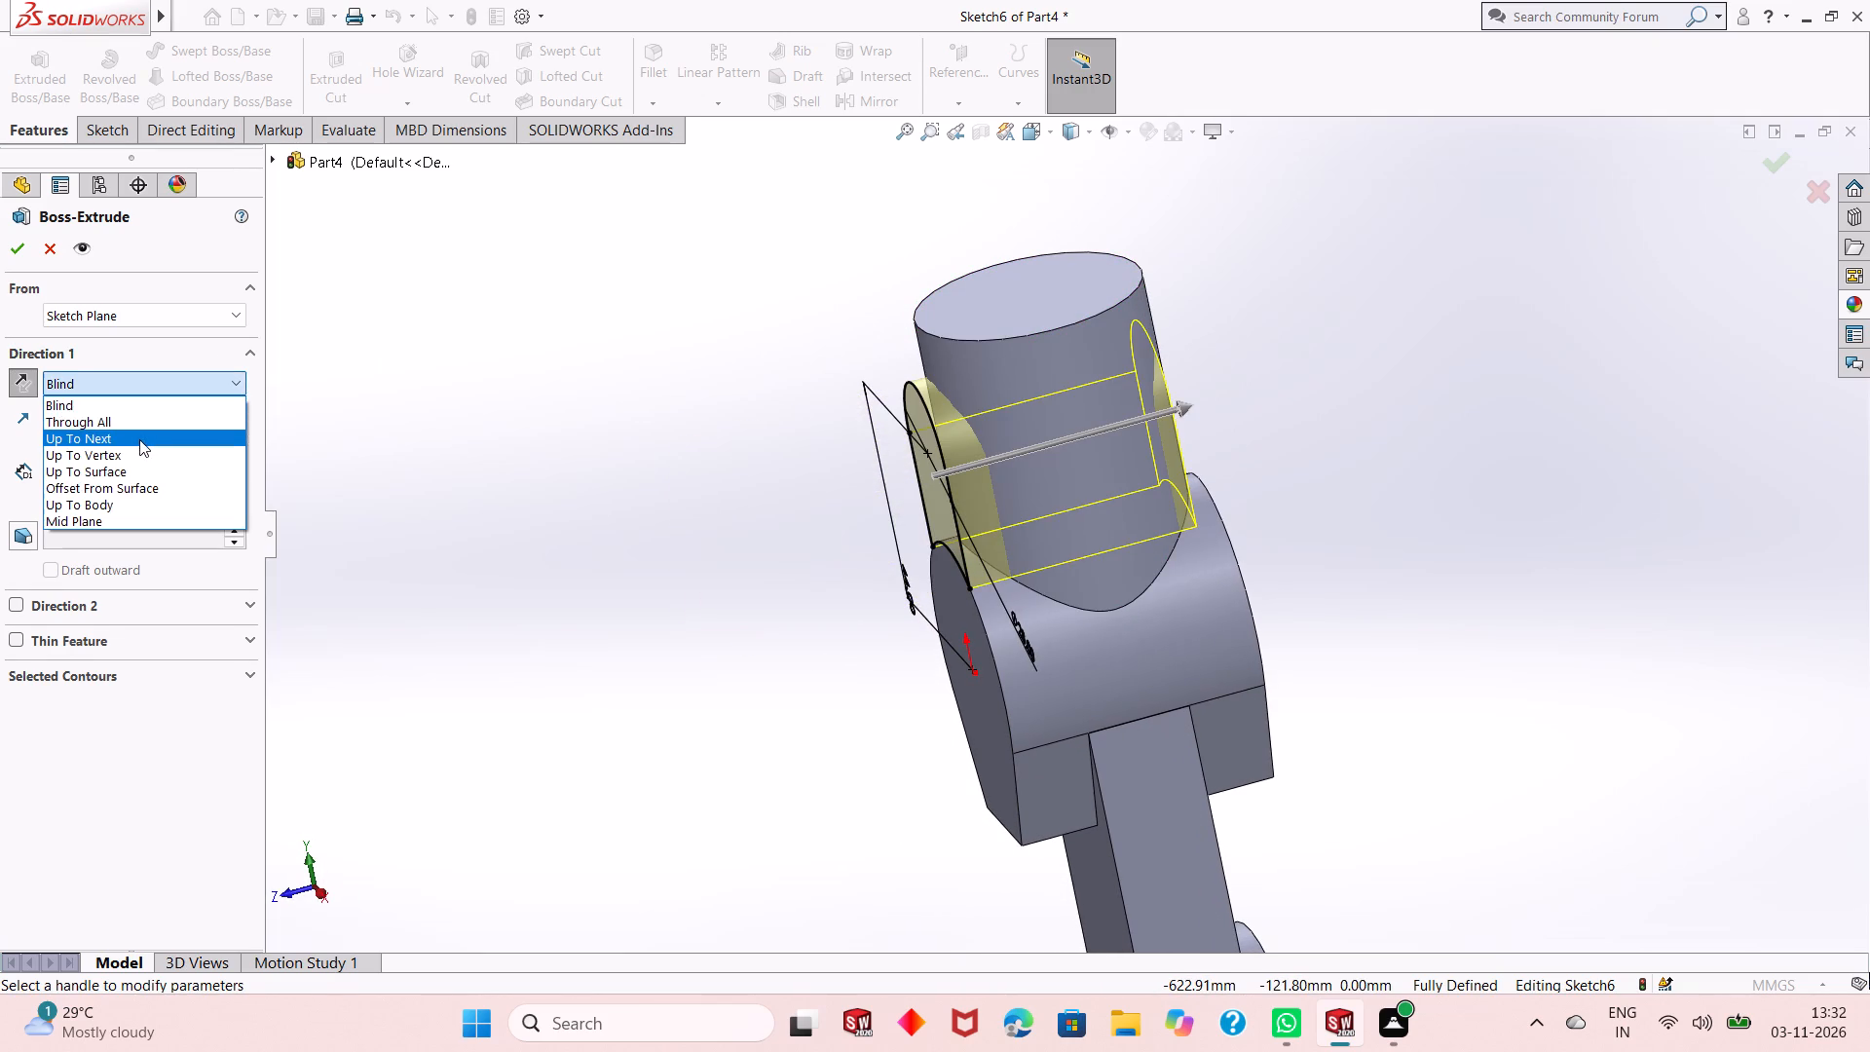
left_click(13, 242)
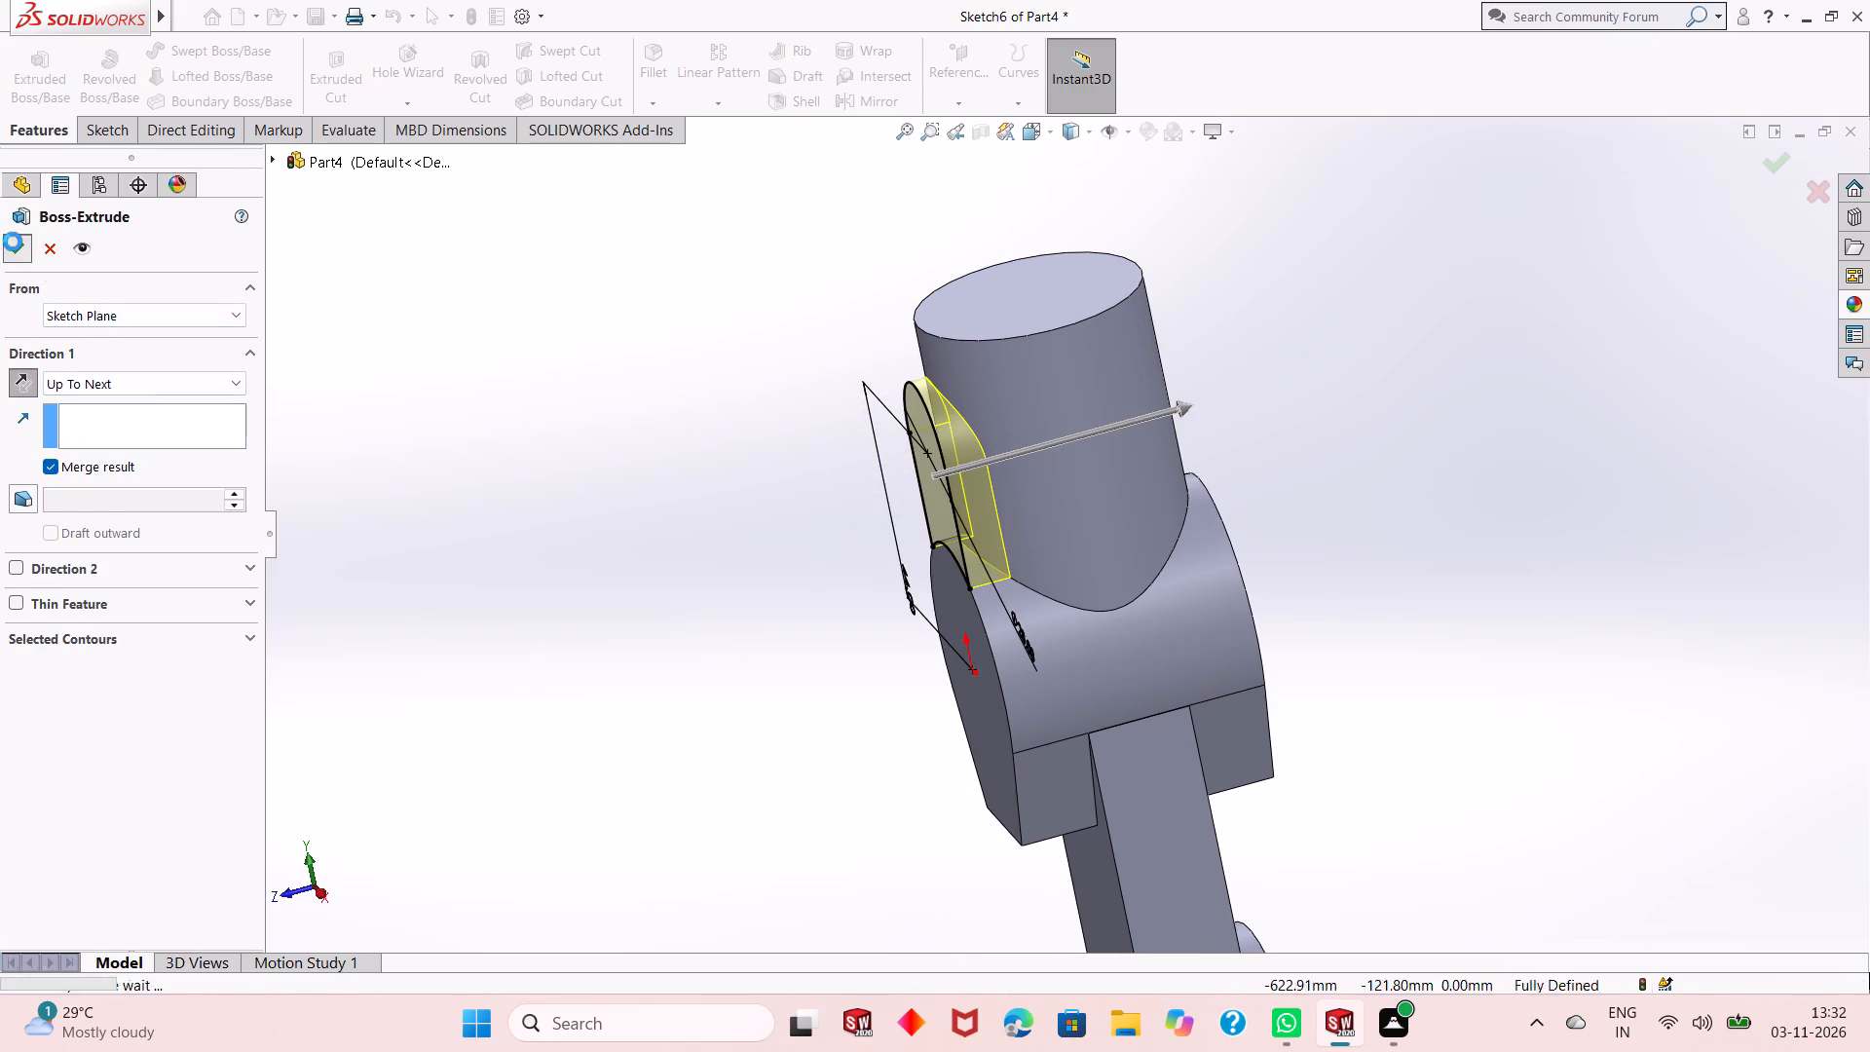
left_click(720, 570)
Start a new sketch on the tapered body's opposite end face and view it face-on.
middle_click_drag(1445, 770, 1462, 680)
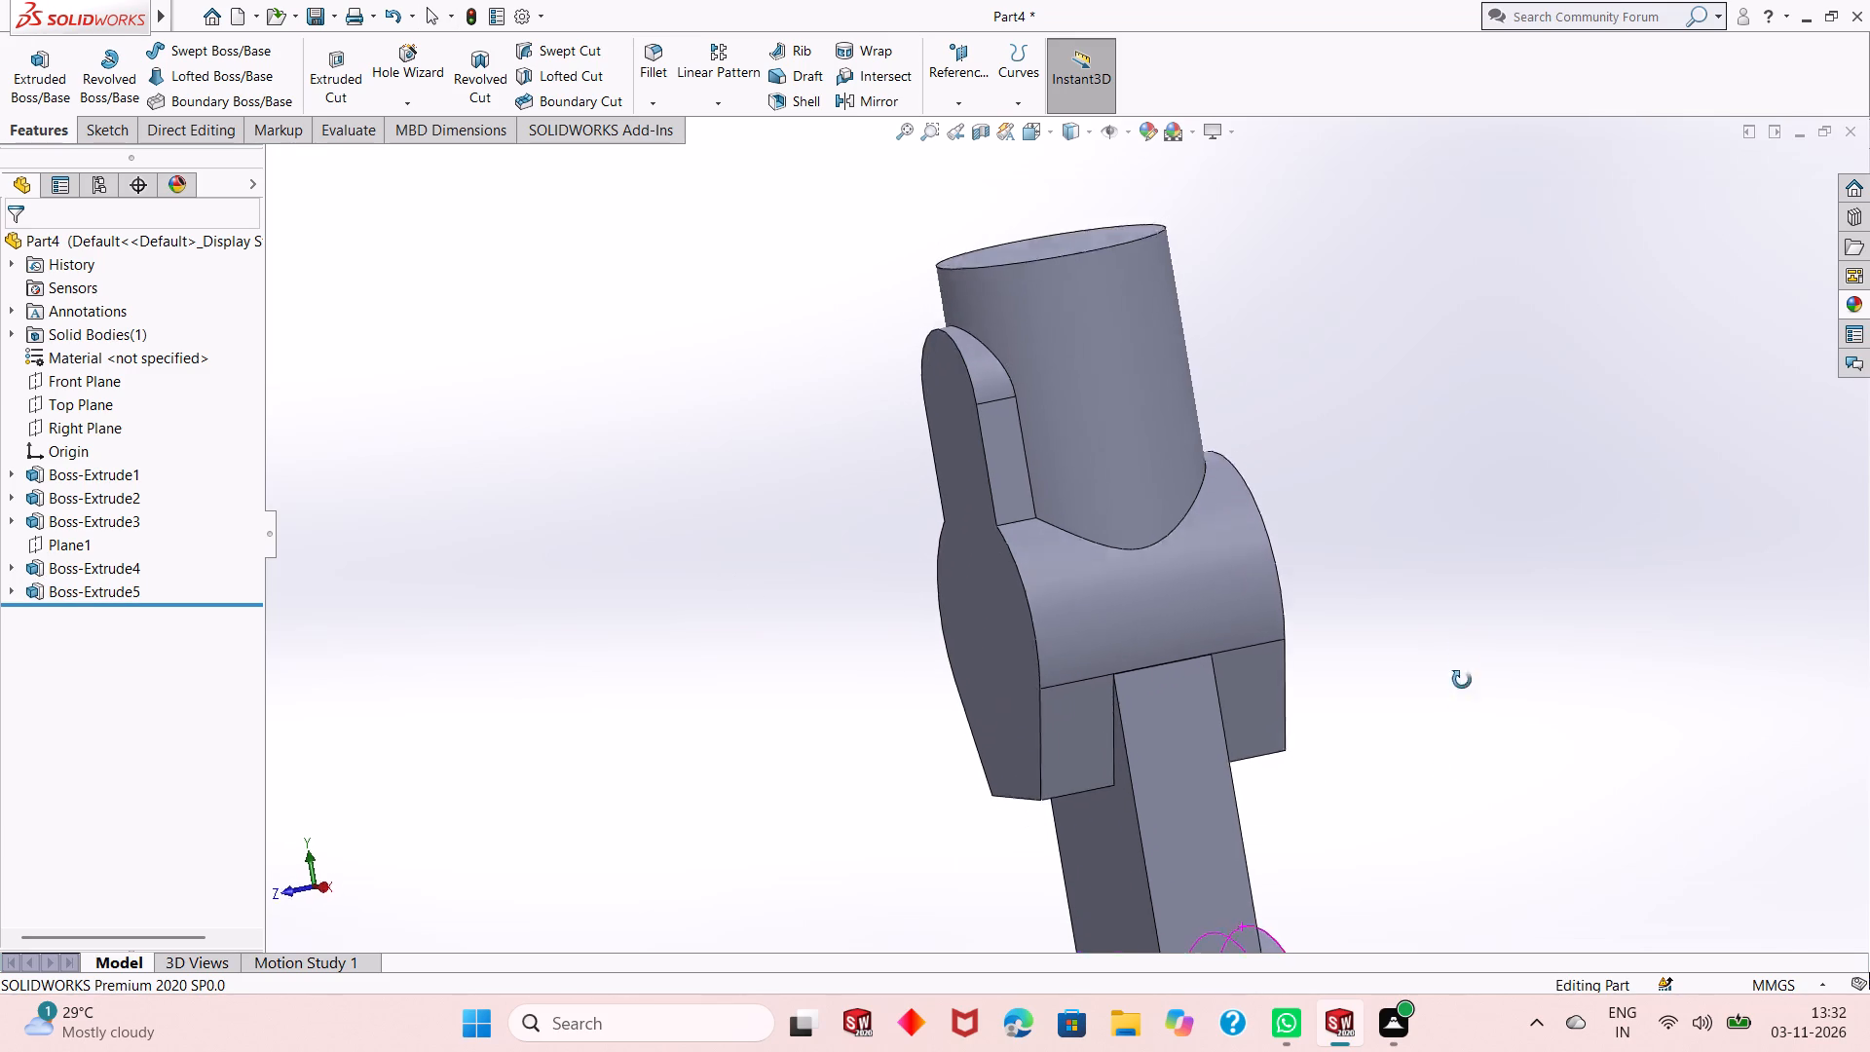
middle_click_drag(1462, 680, 1278, 661)
left_click(1299, 482)
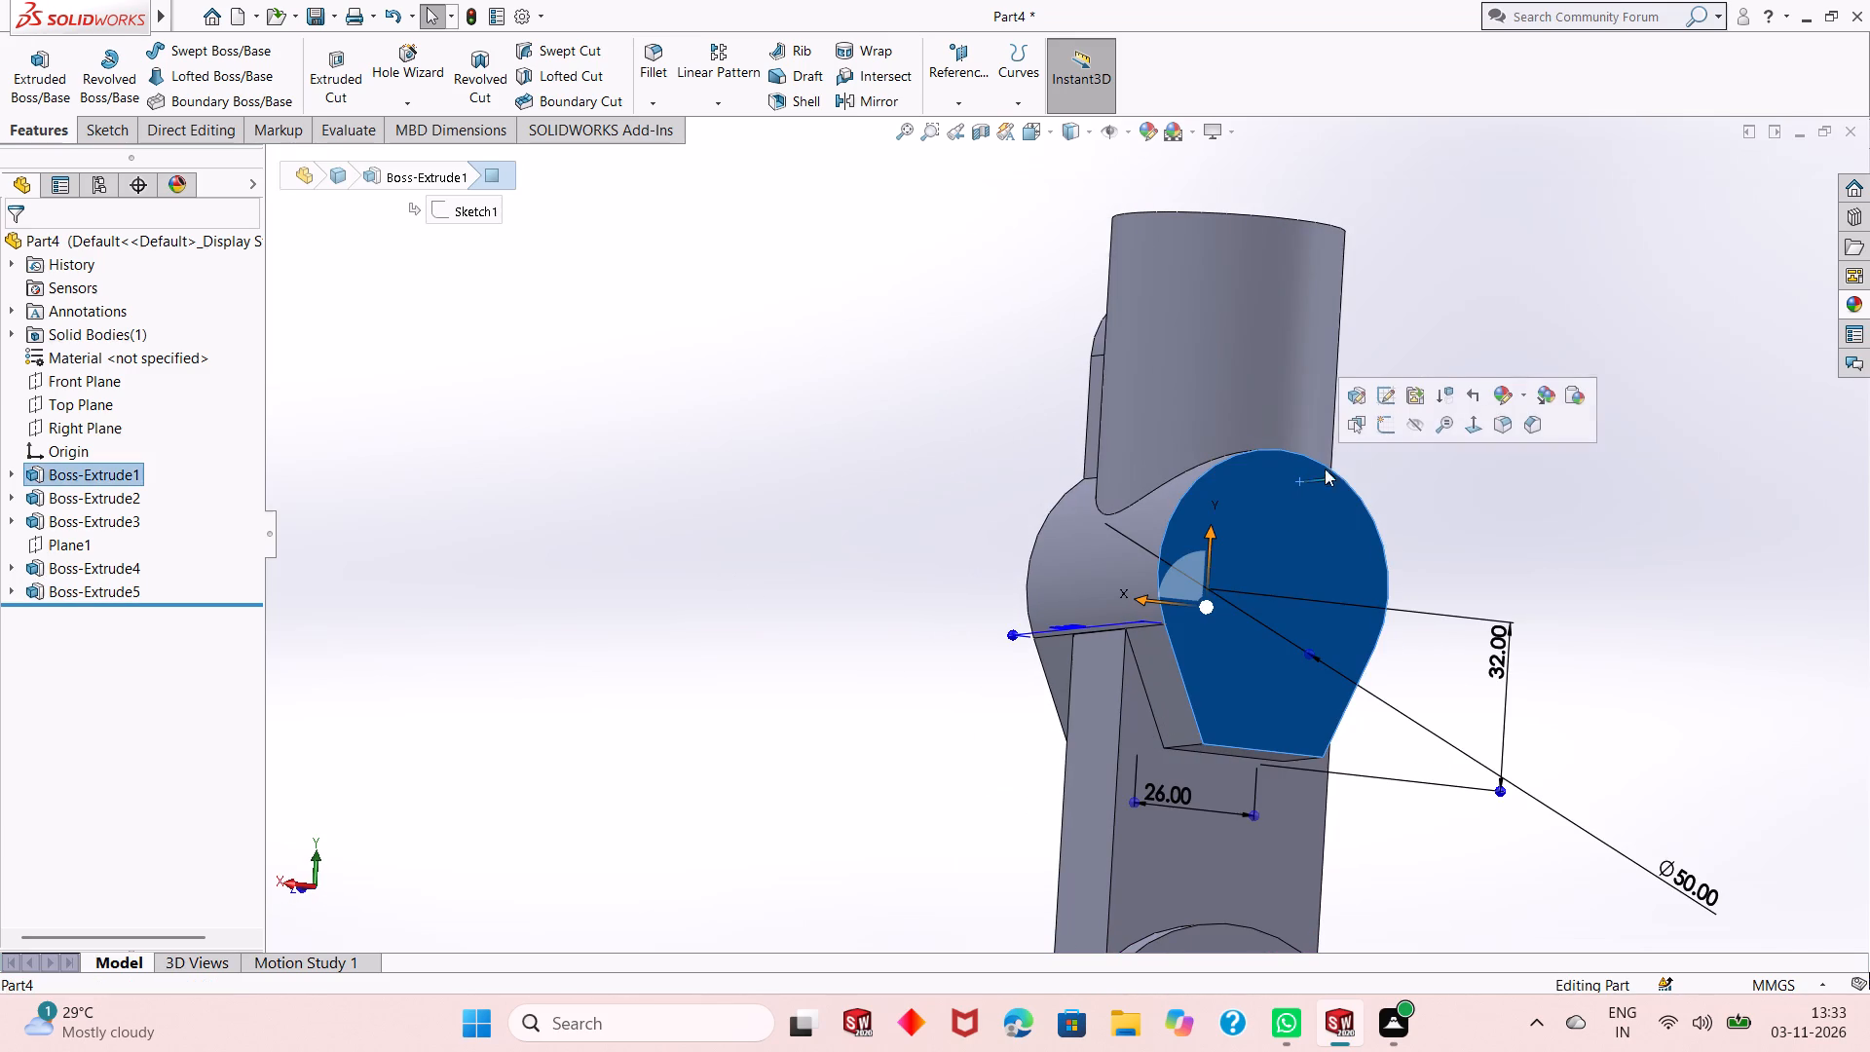
left_click(1383, 428)
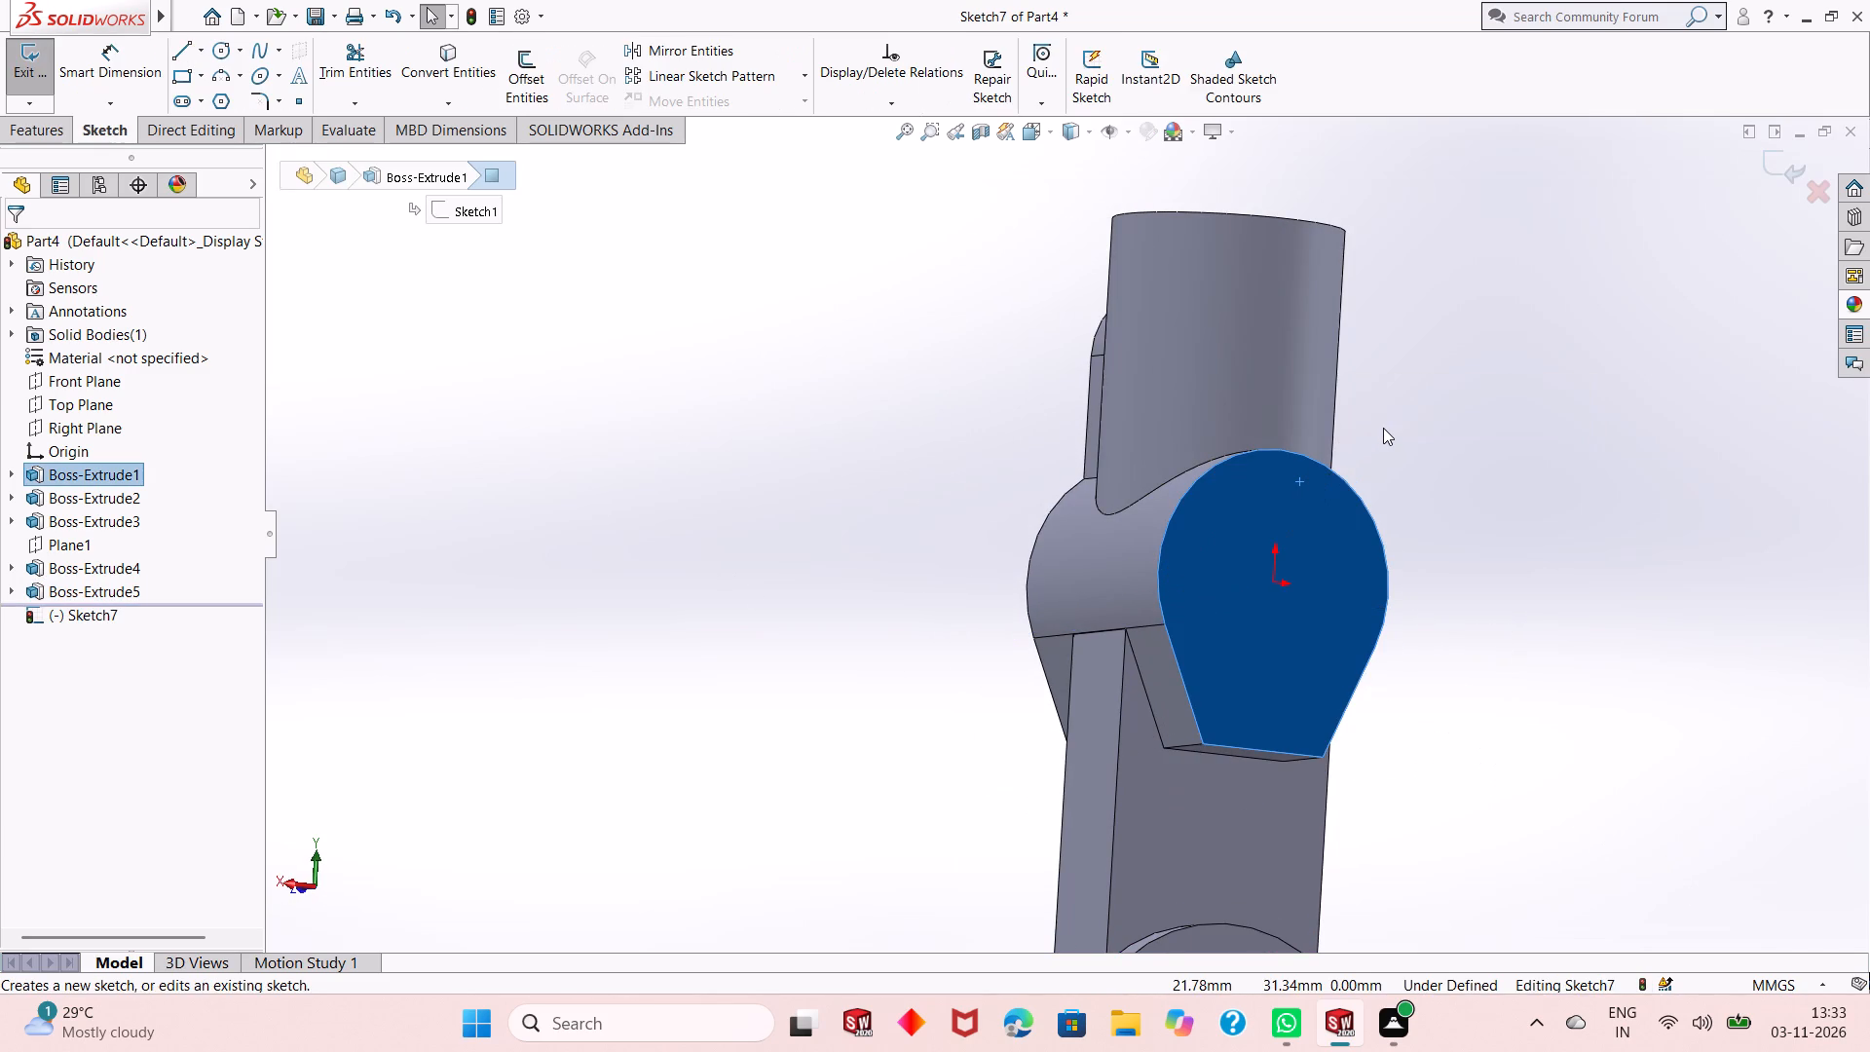
key("ctrl+8")
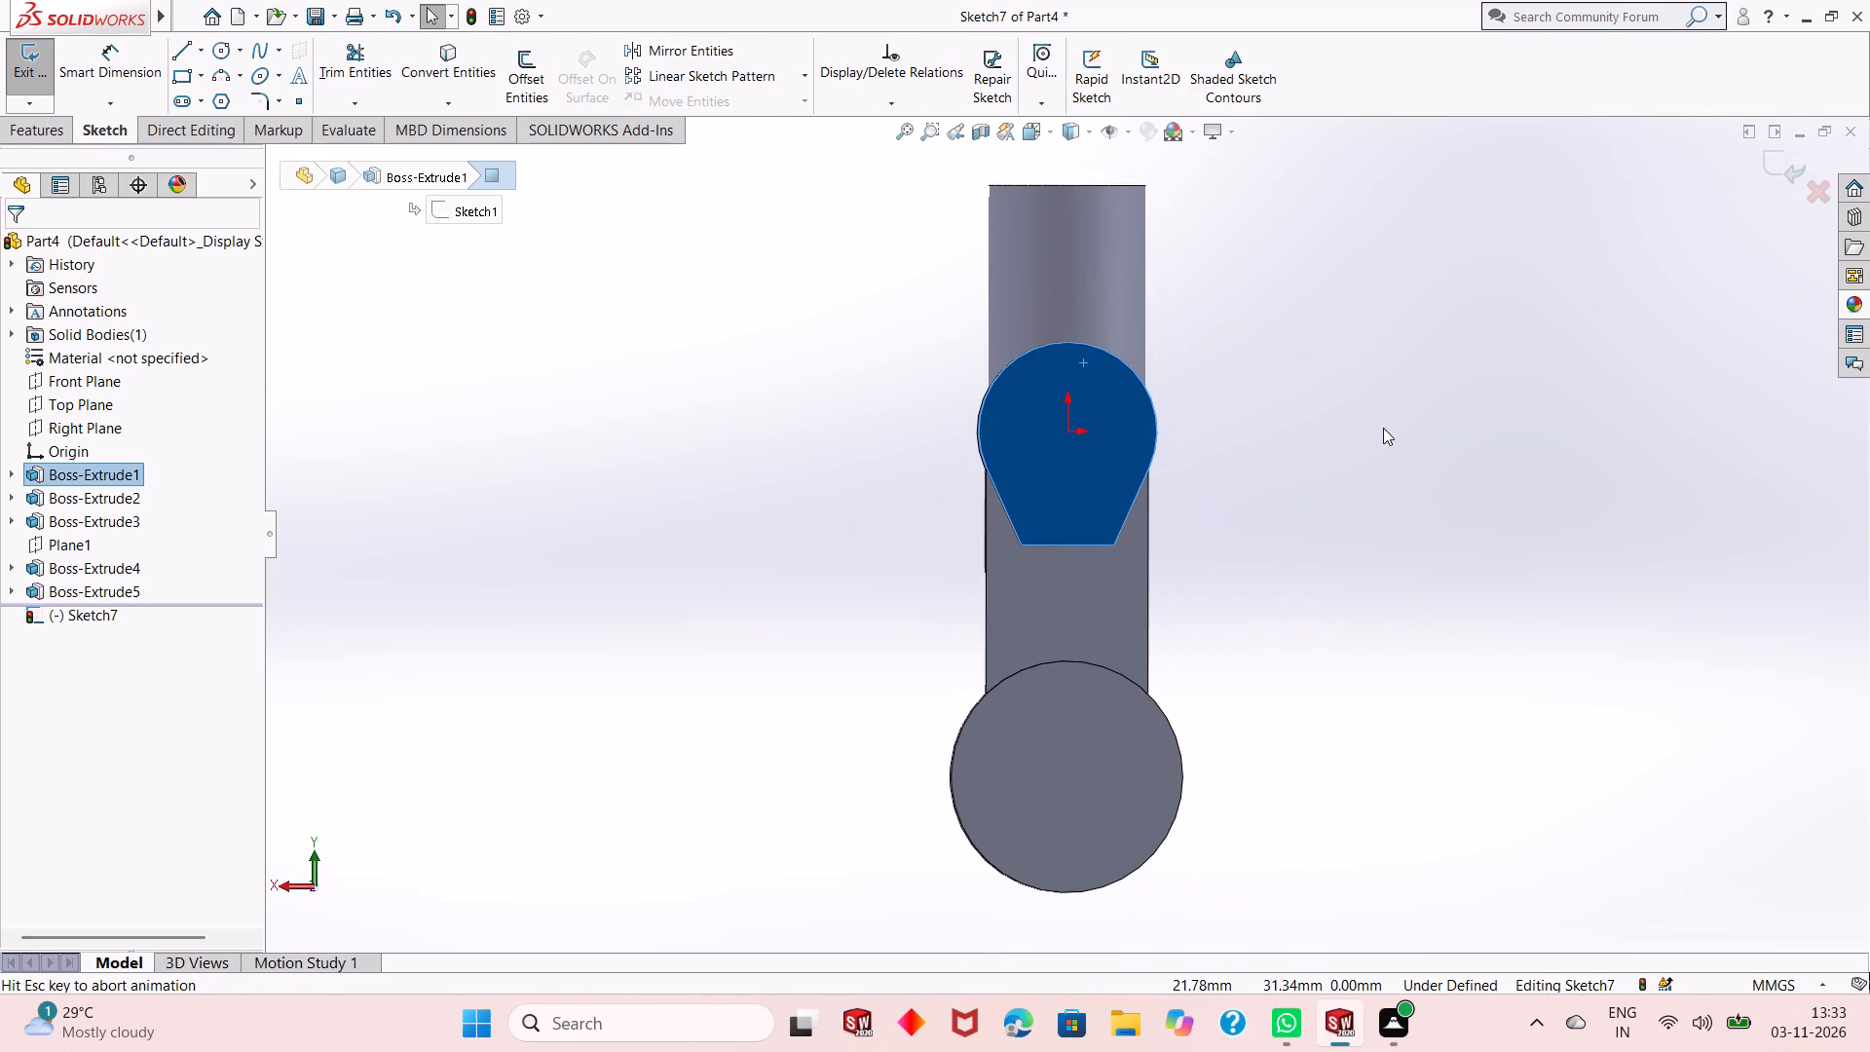
scroll(1380, 424, "up", 1)
scroll(1152, 359, "down", 2)
scroll(1027, 307, "down", 3)
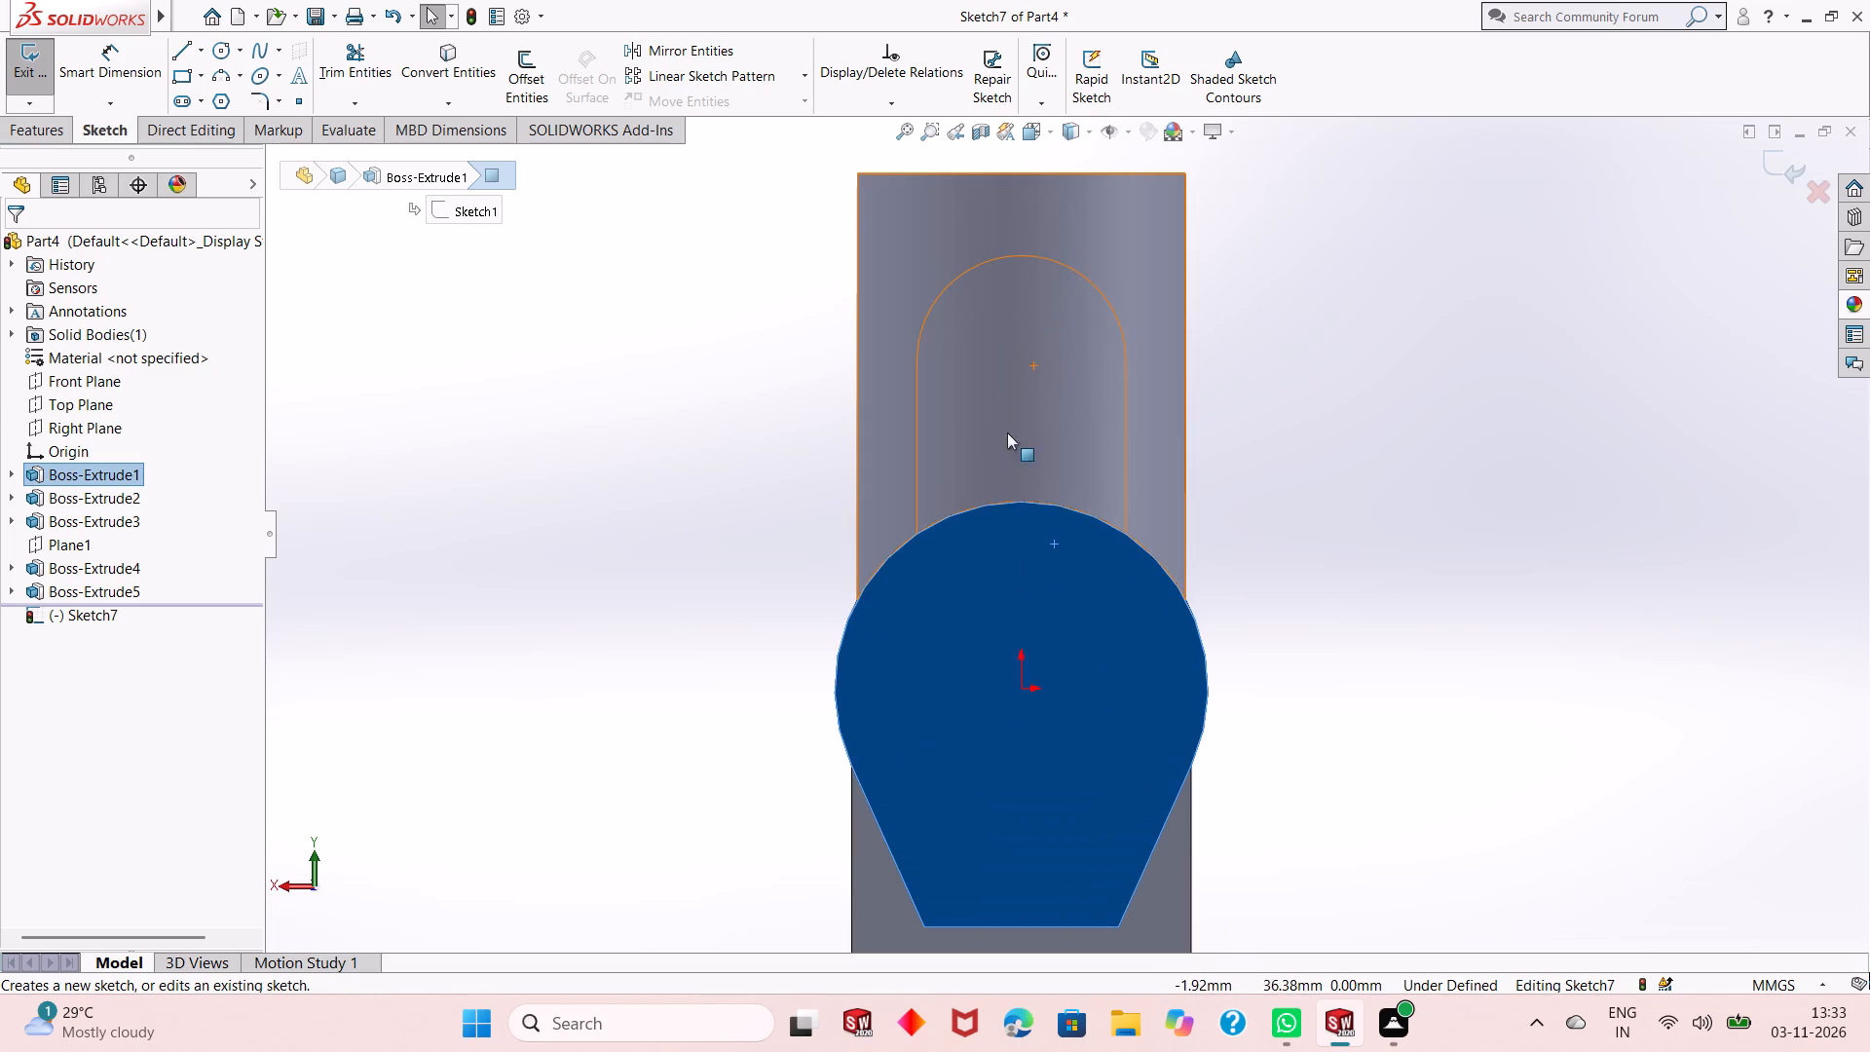
scroll(1007, 506, "up", 1)
left_click(1460, 397)
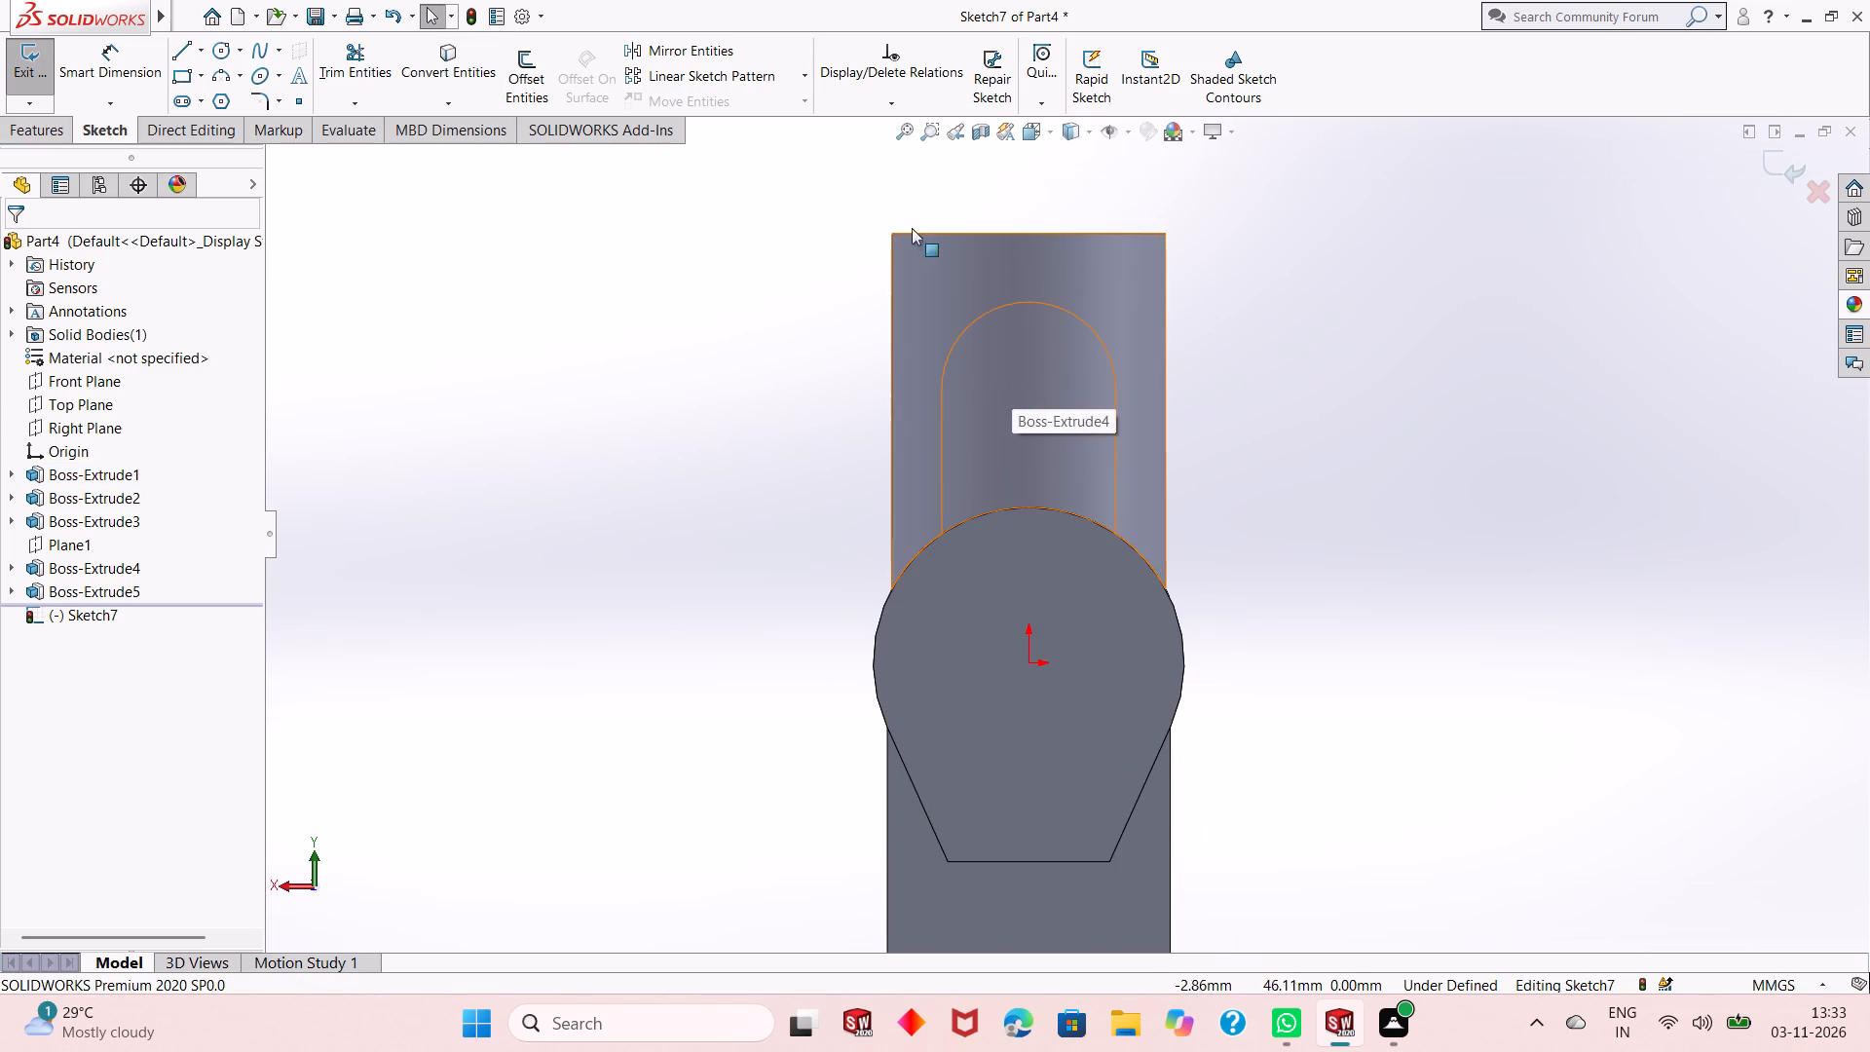
With hidden lines visible, convert the existing boss's round top and two vertical edges and the tapered body's round edge into sketch entities.
left_click(442, 58)
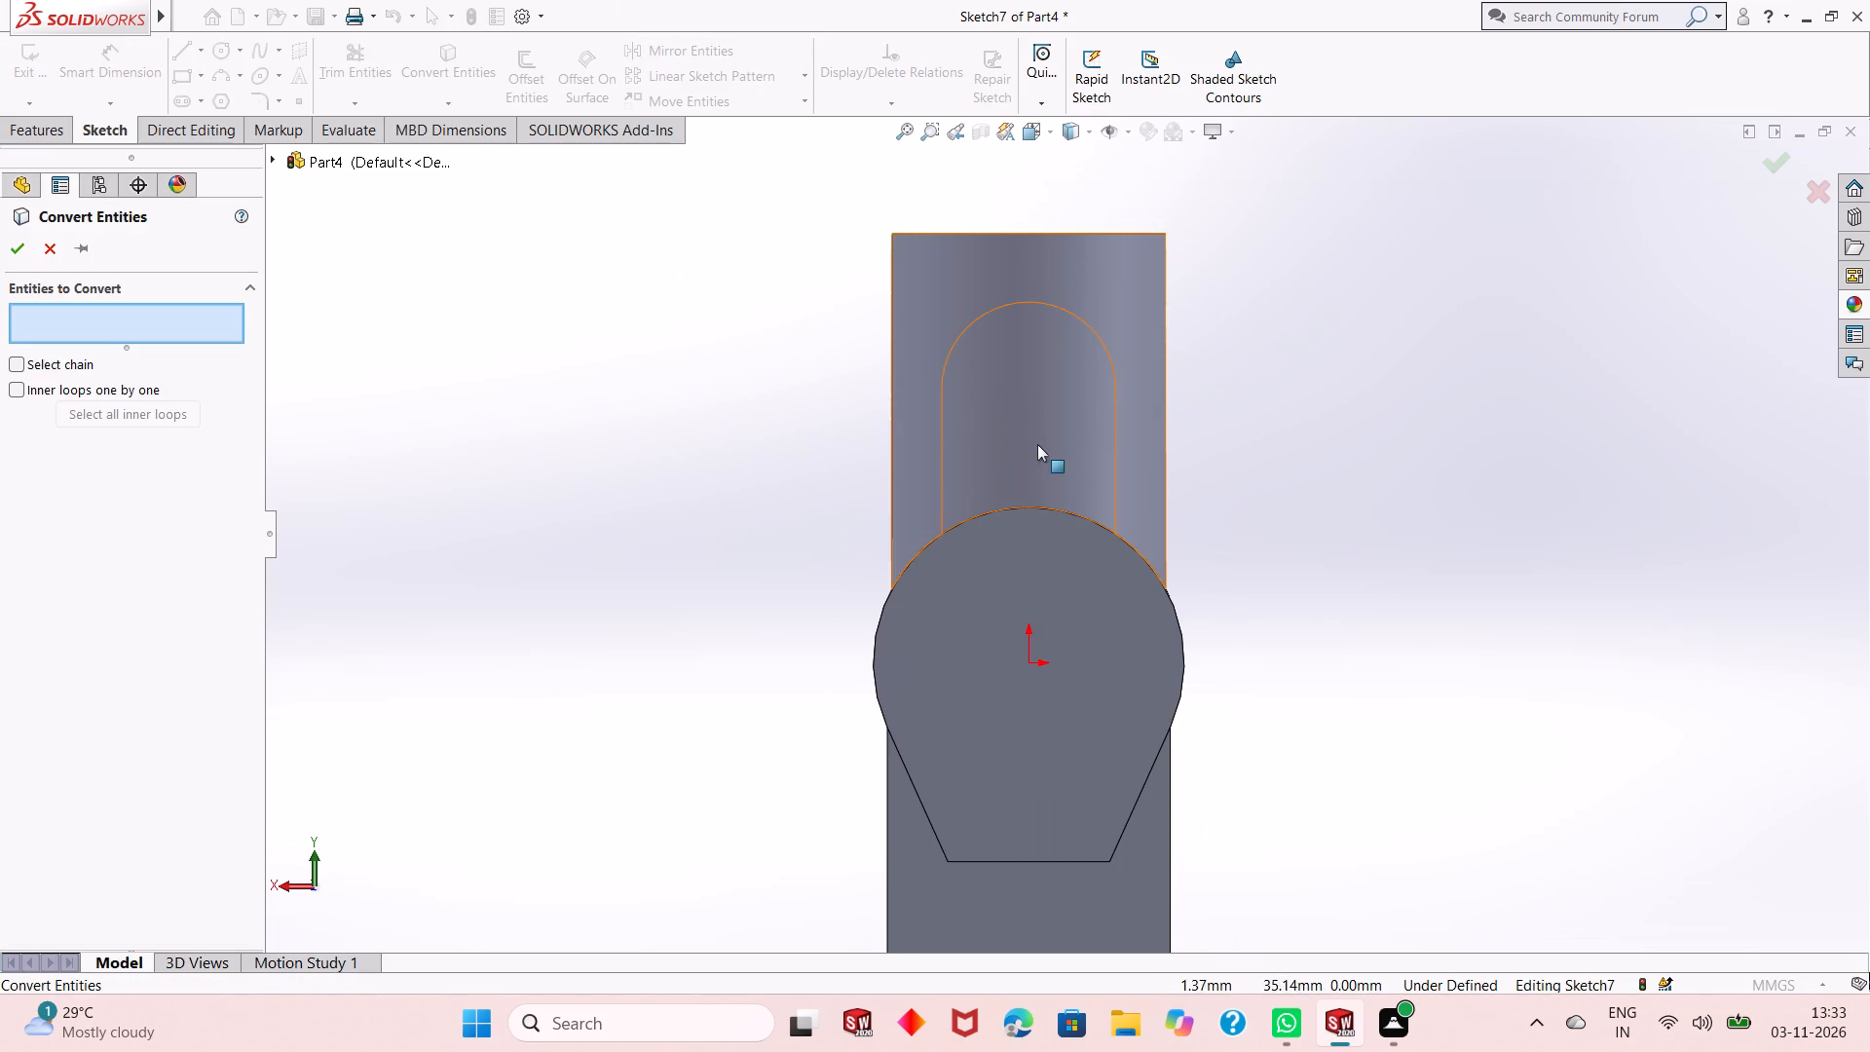
left_click(1066, 318)
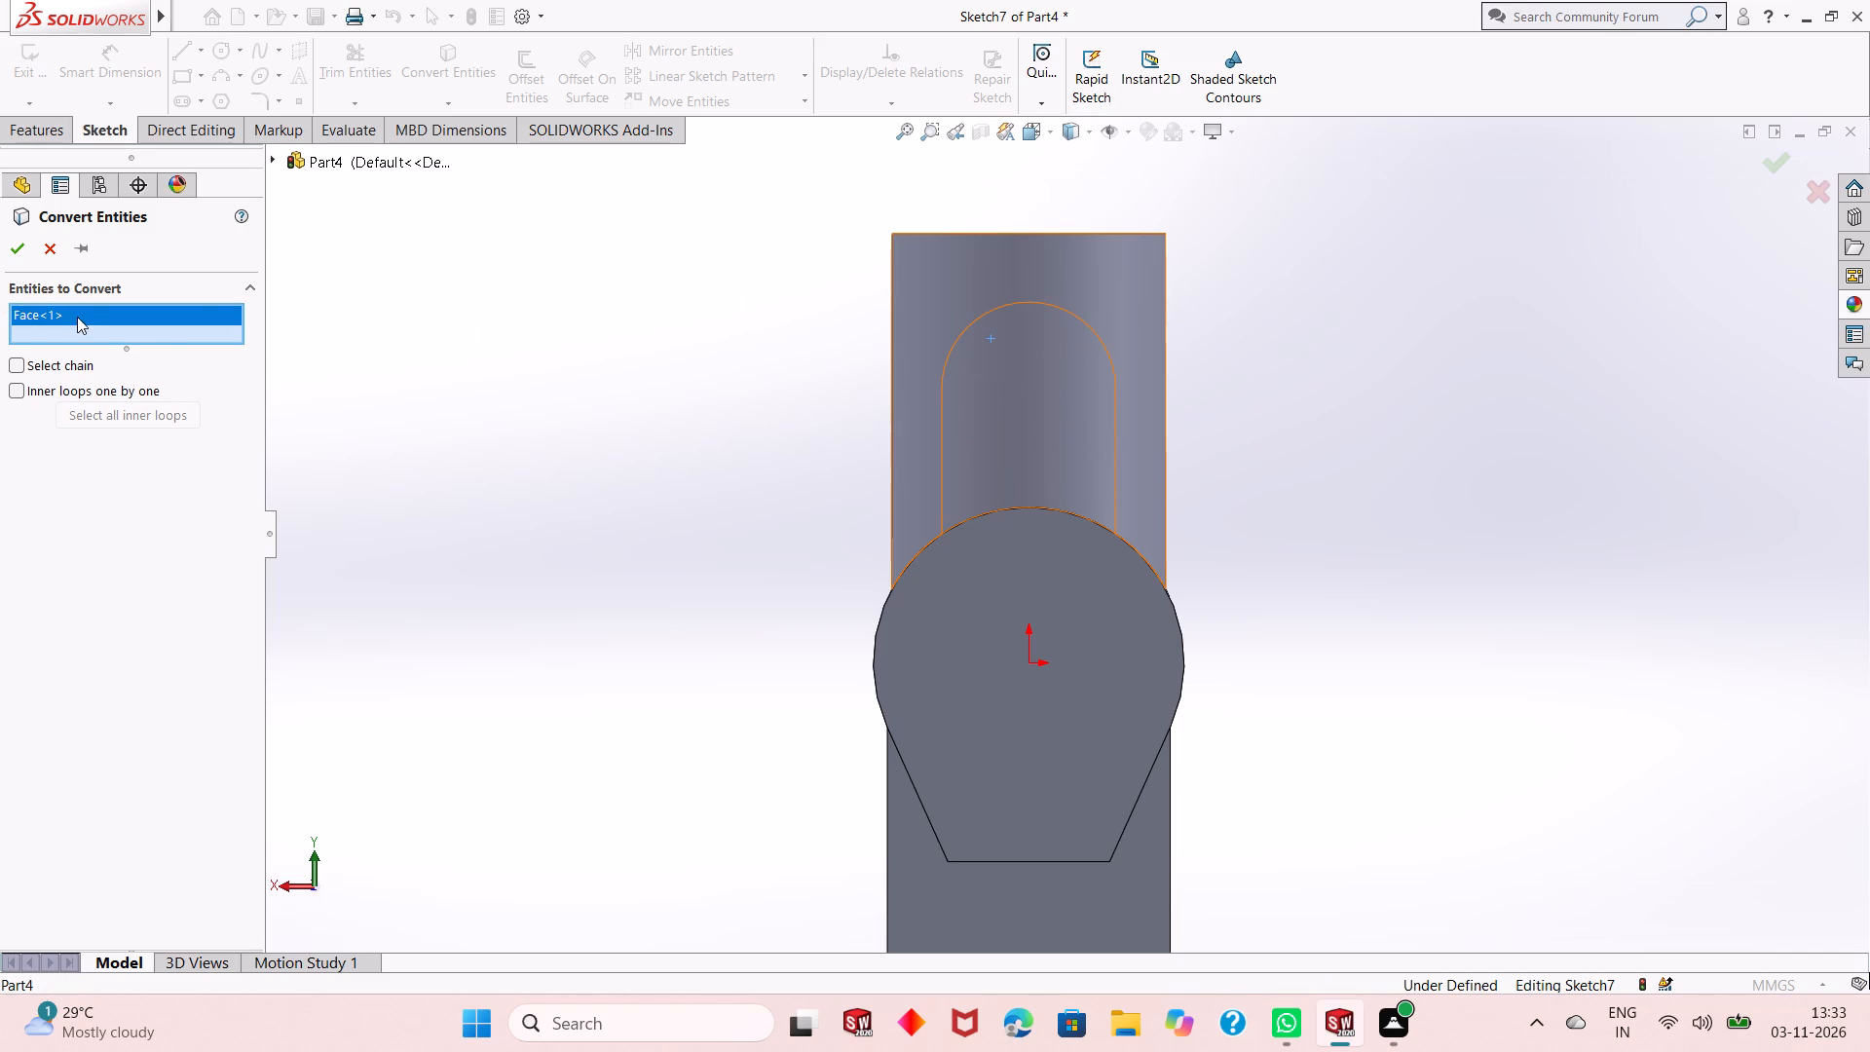
right_click(78, 319)
left_click(106, 351)
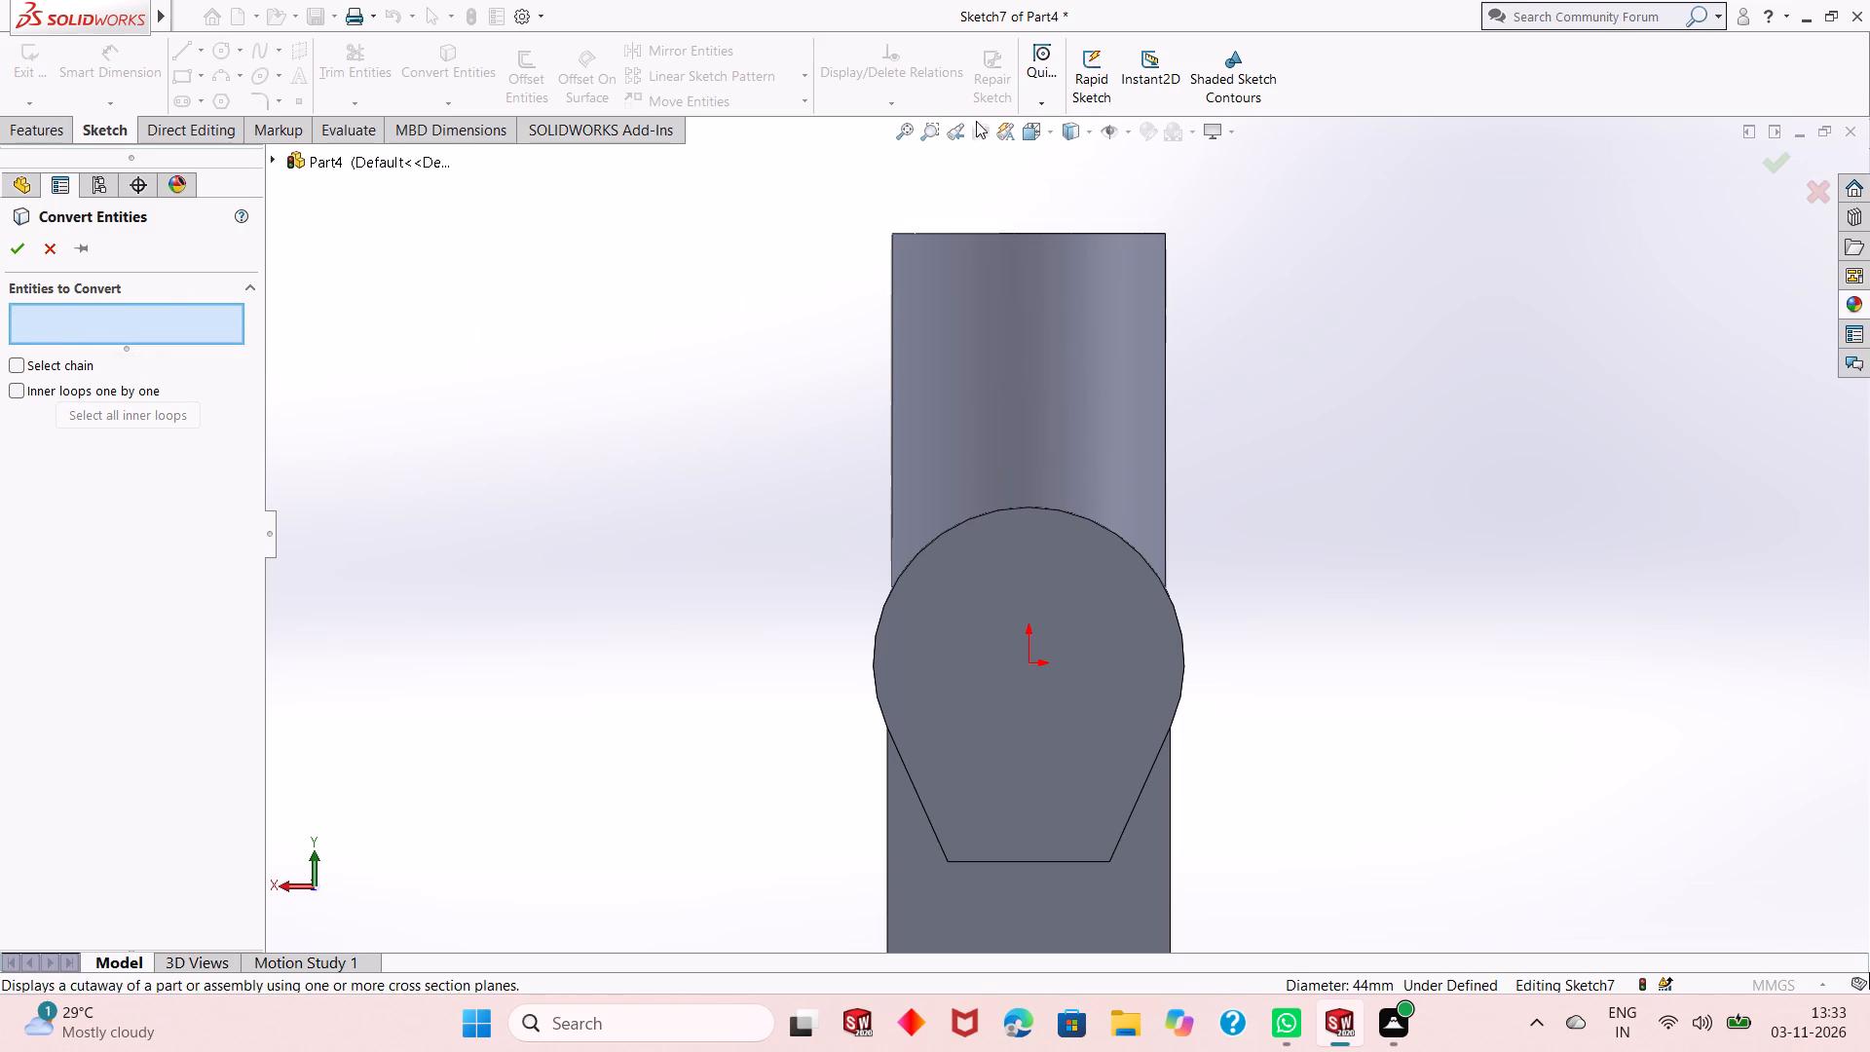
left_click(1071, 133)
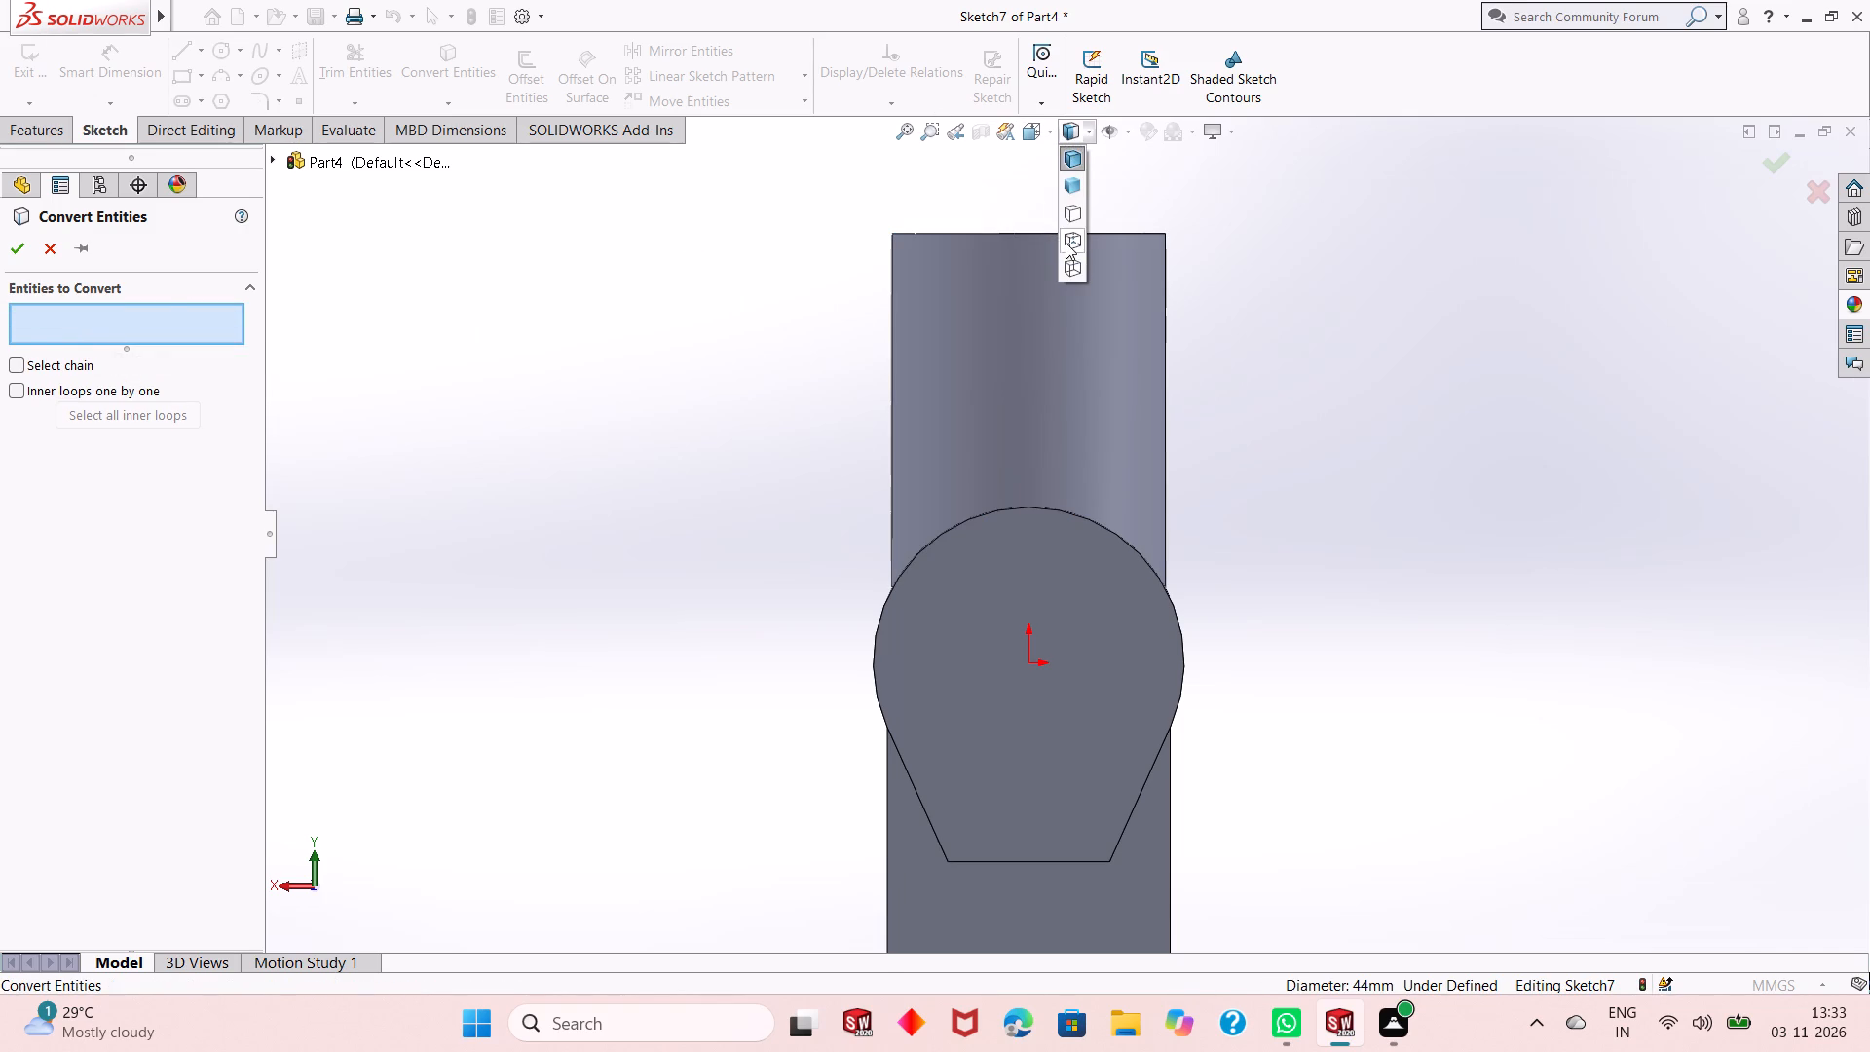
left_click(1066, 243)
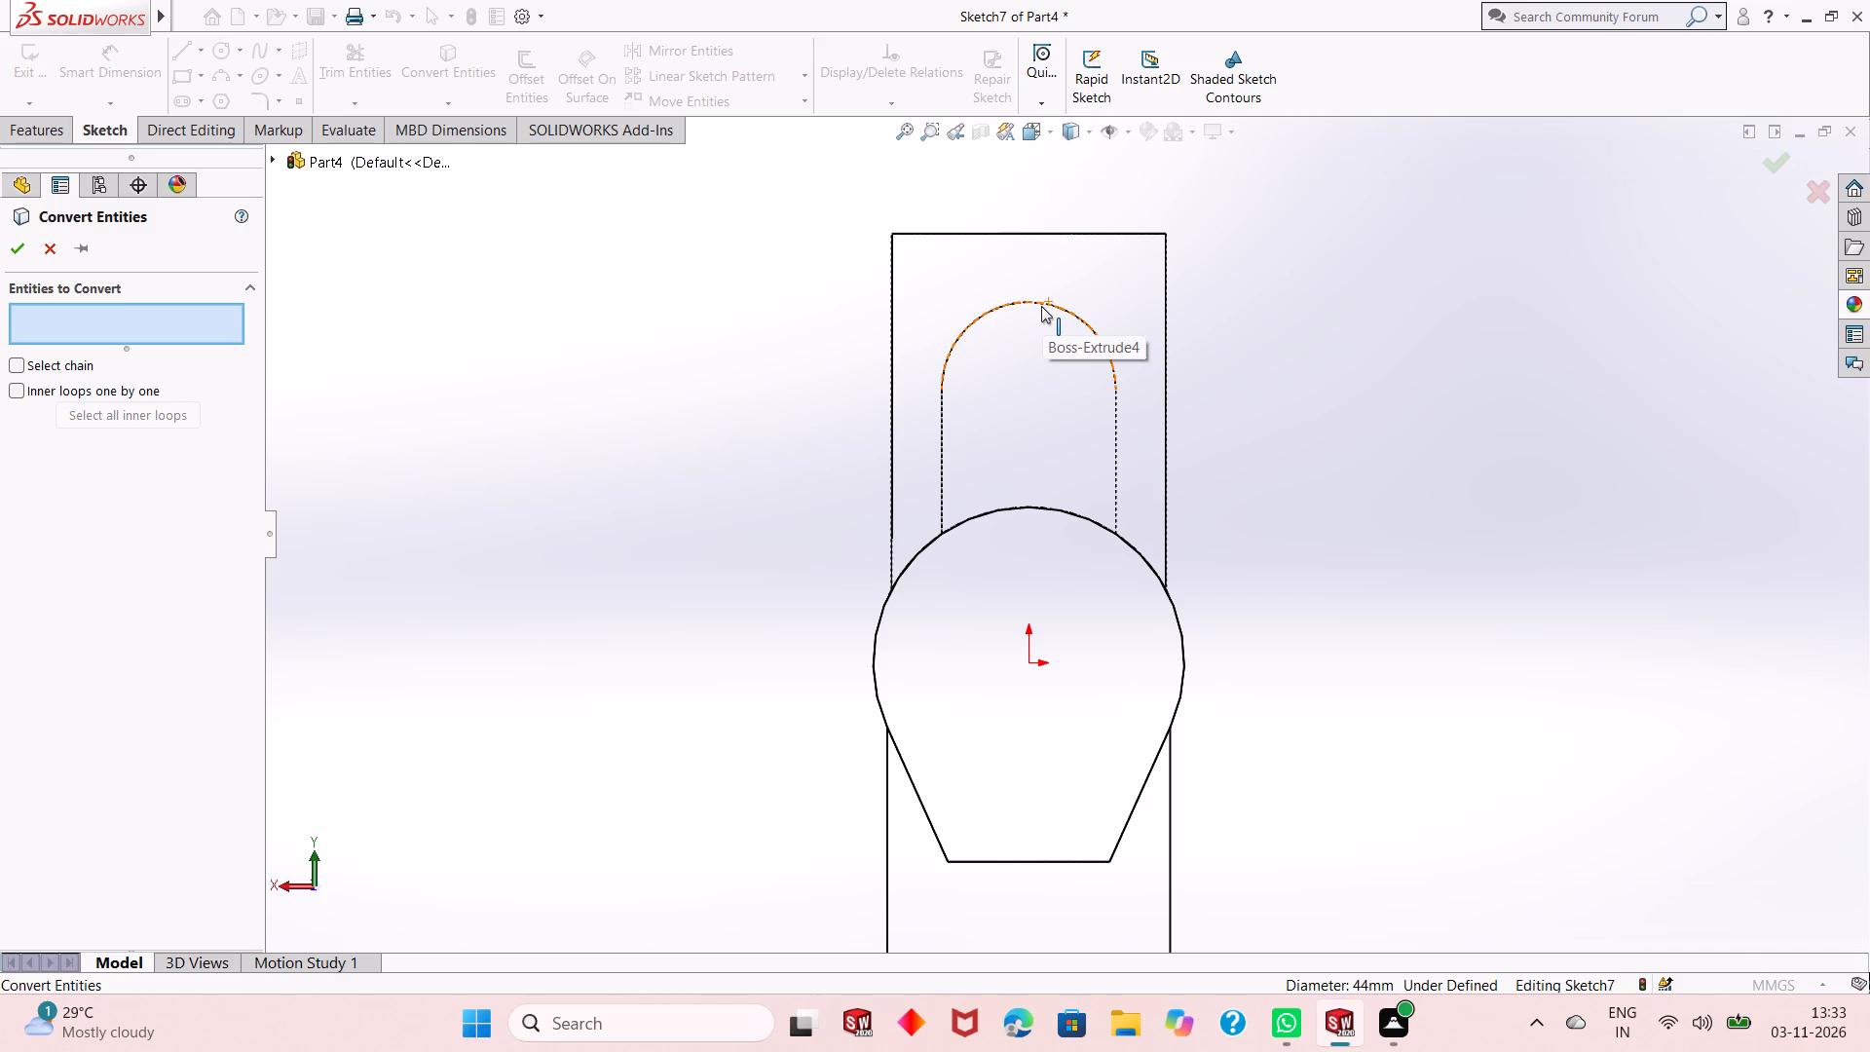
left_click(1035, 302)
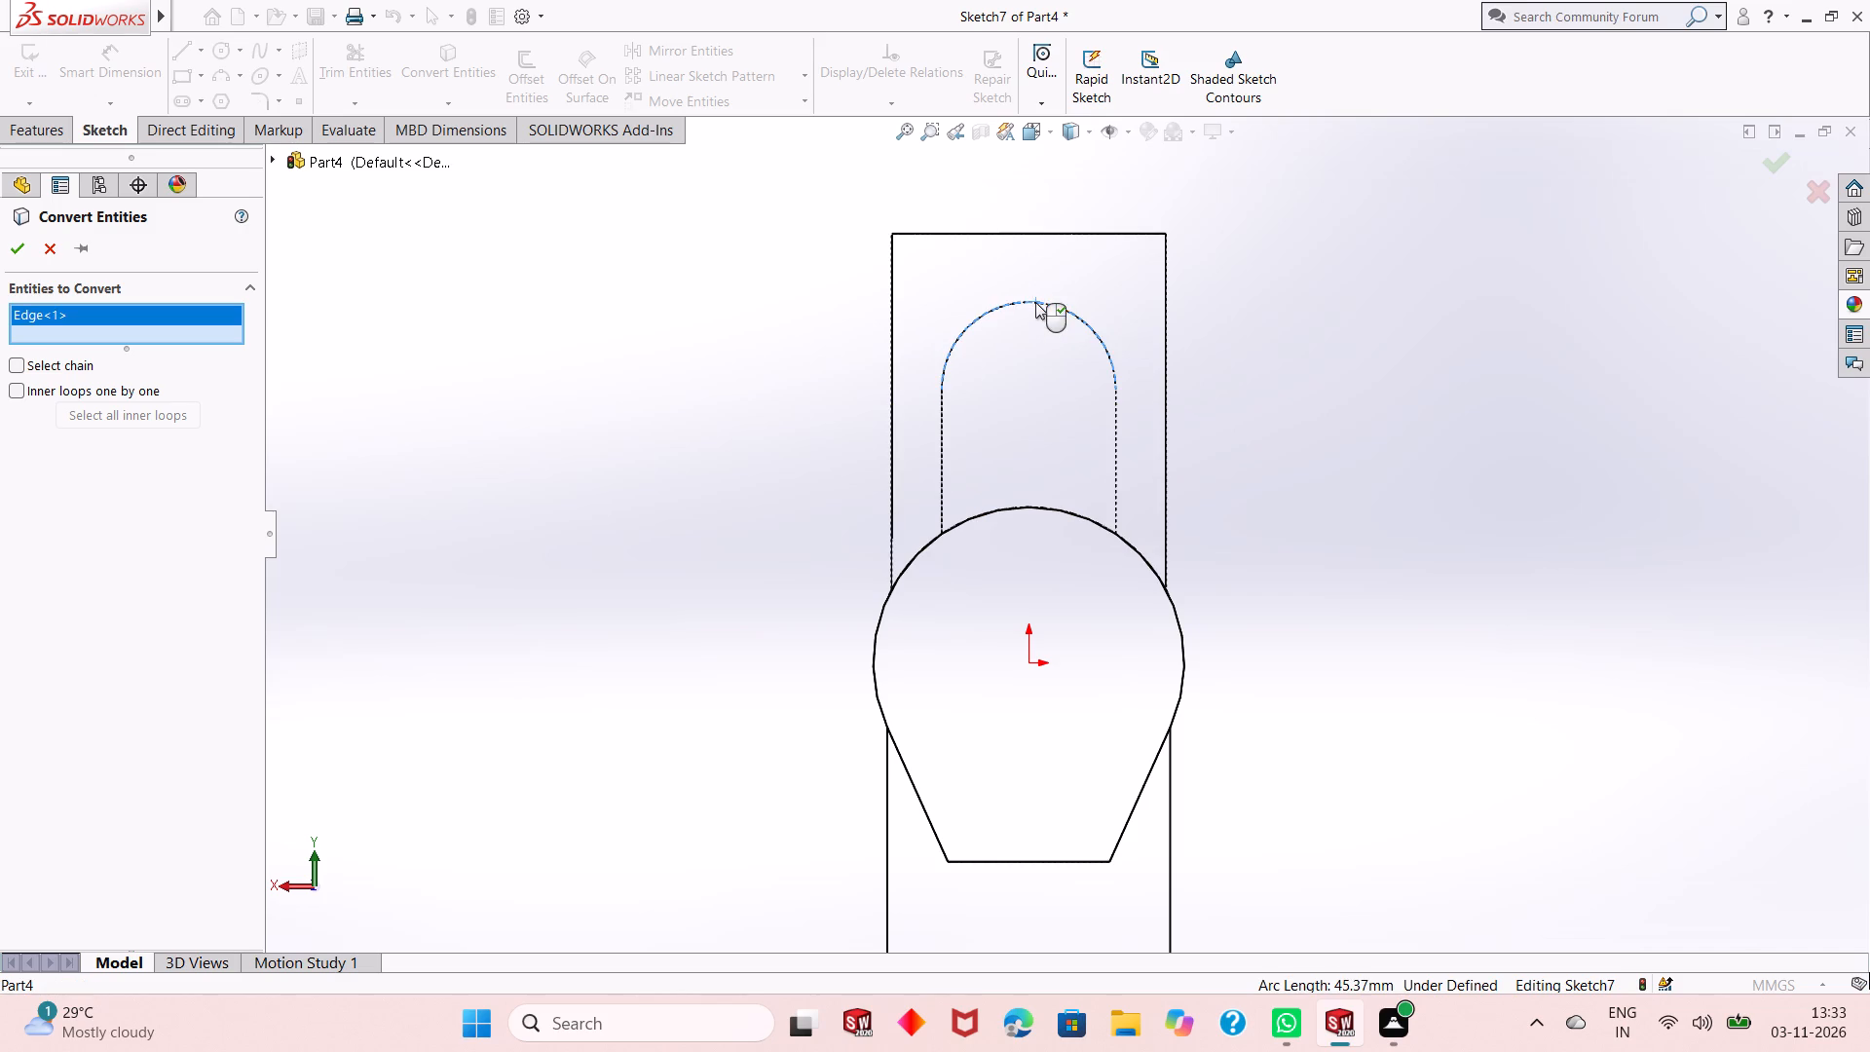
left_click(1117, 432)
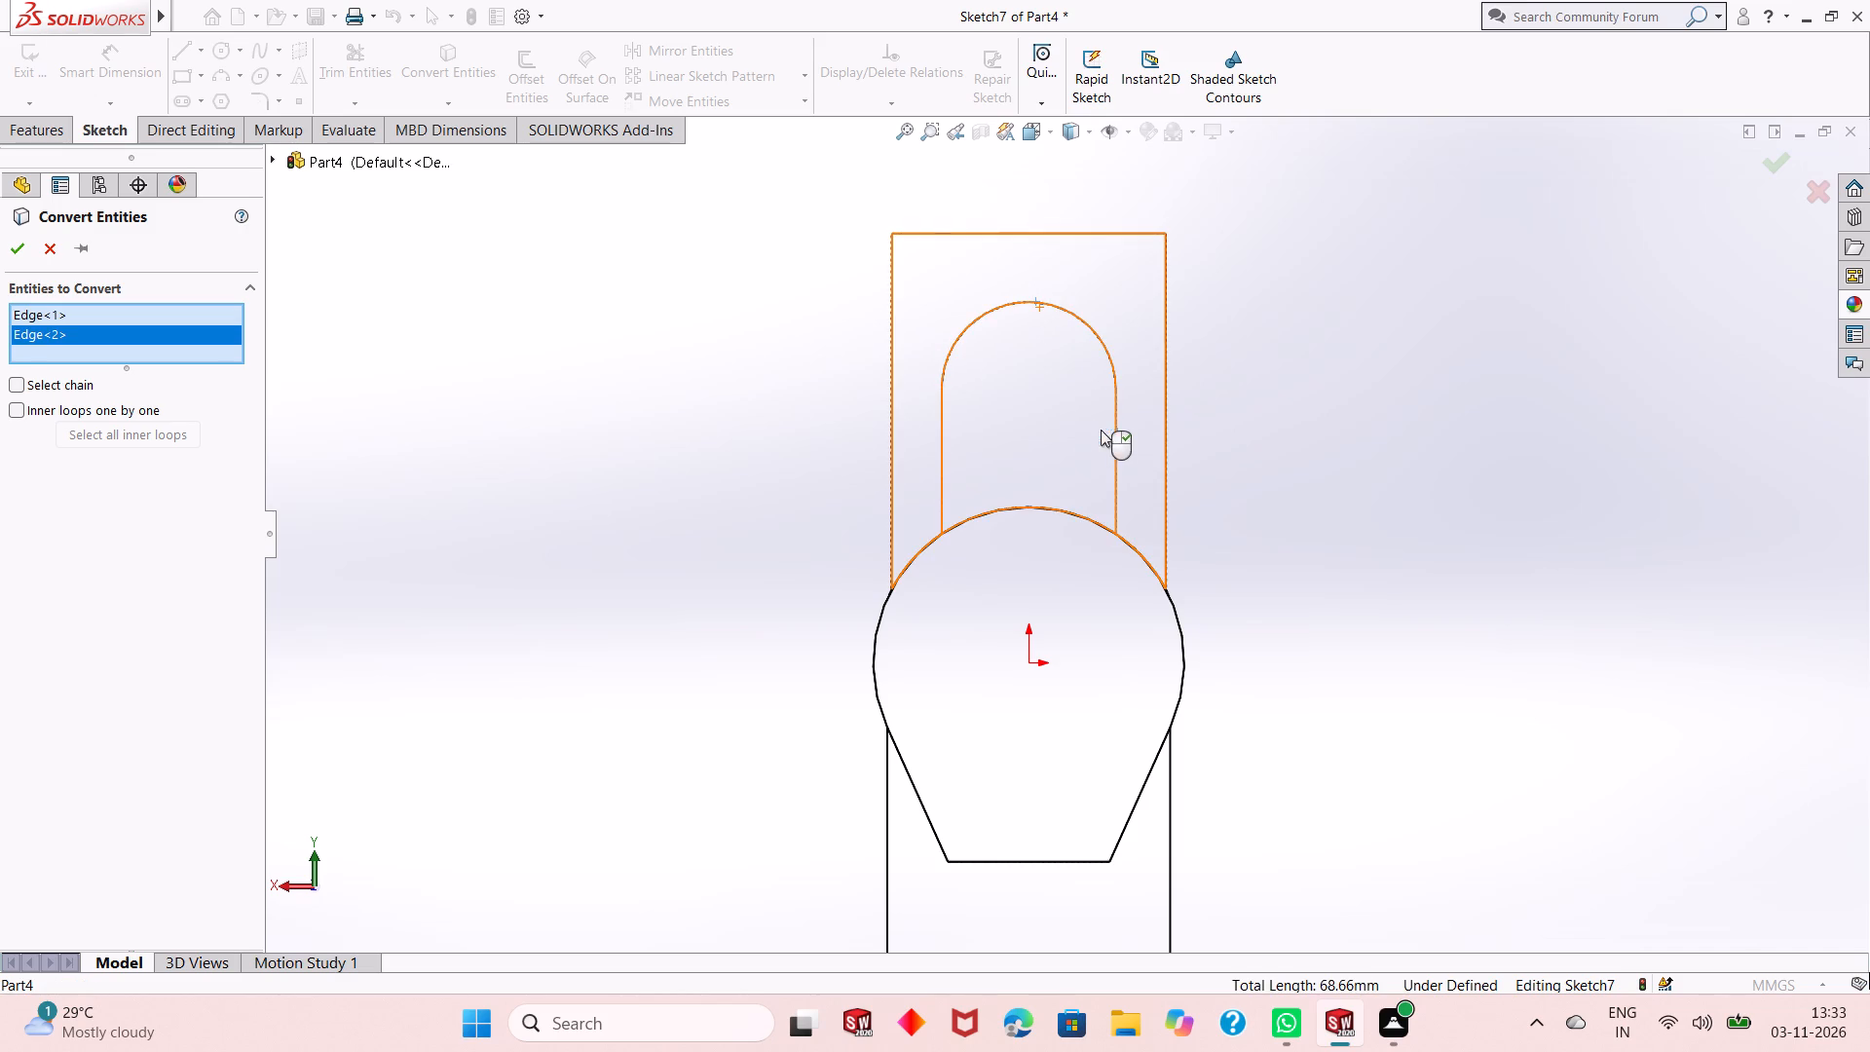
left_click(939, 449)
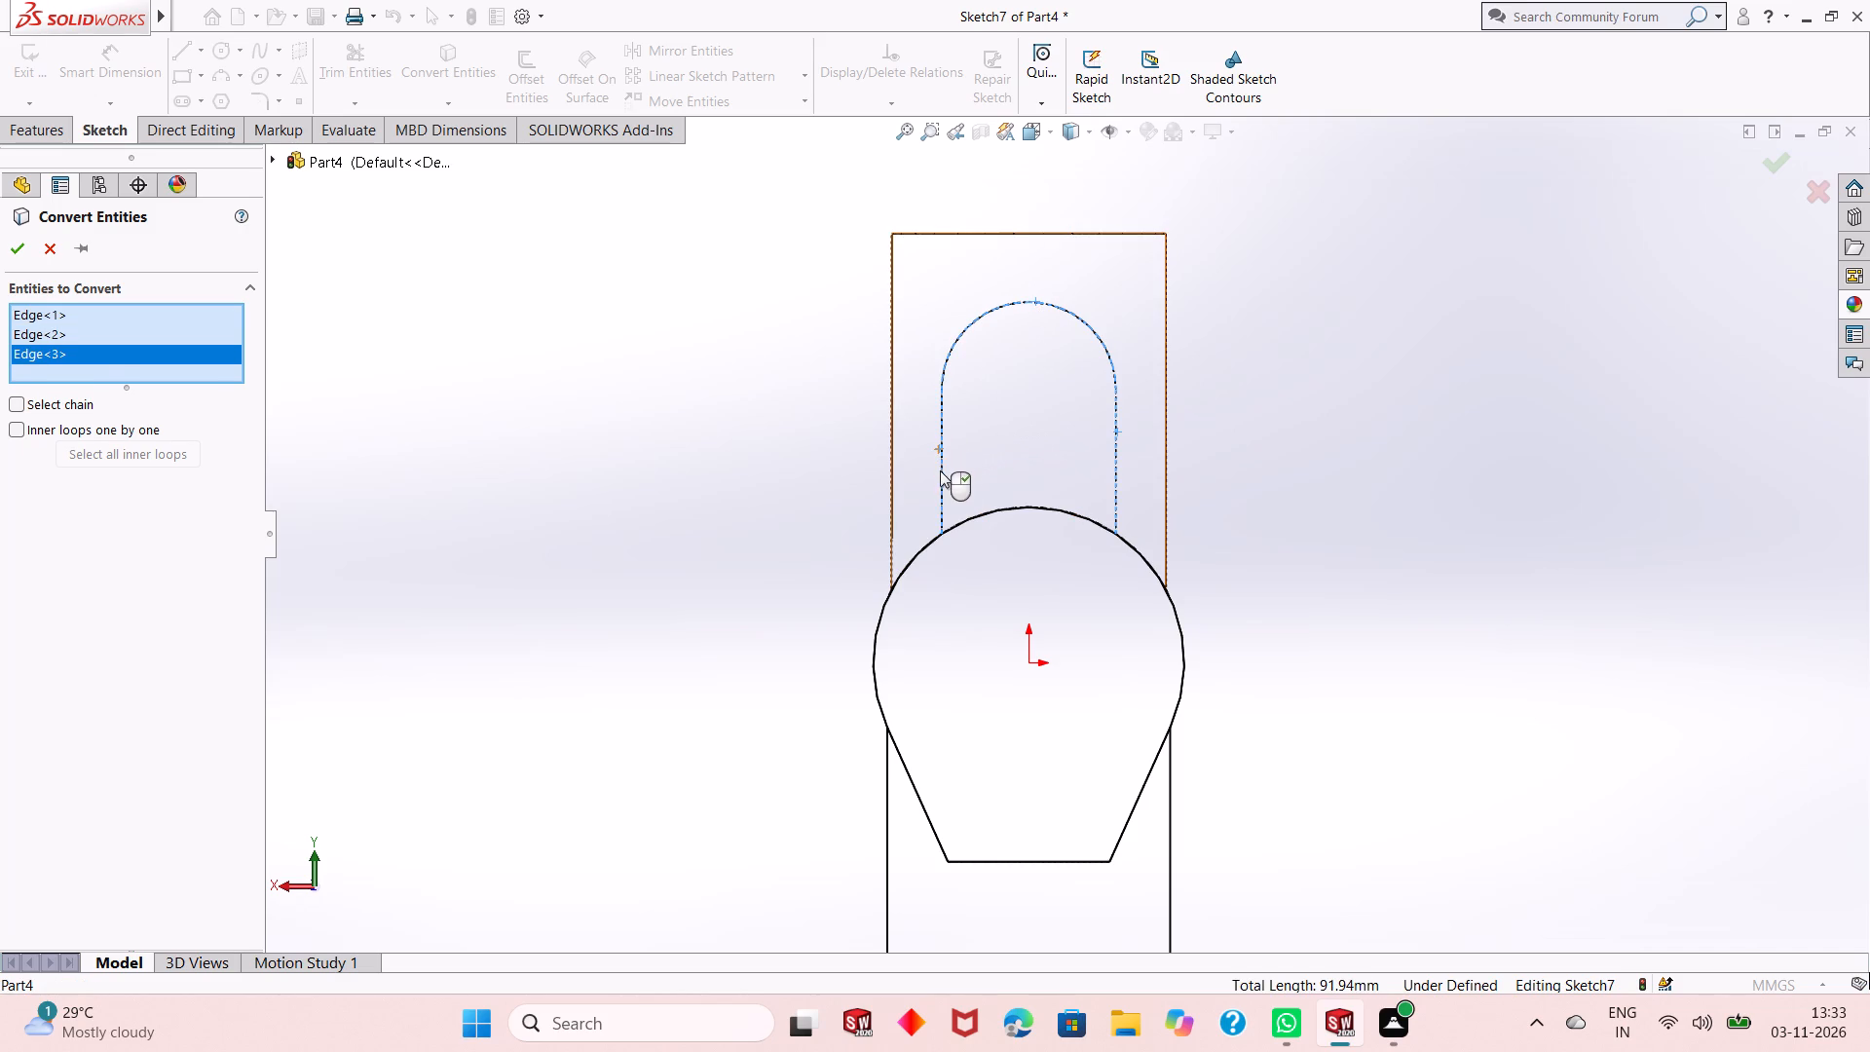
left_click(1004, 509)
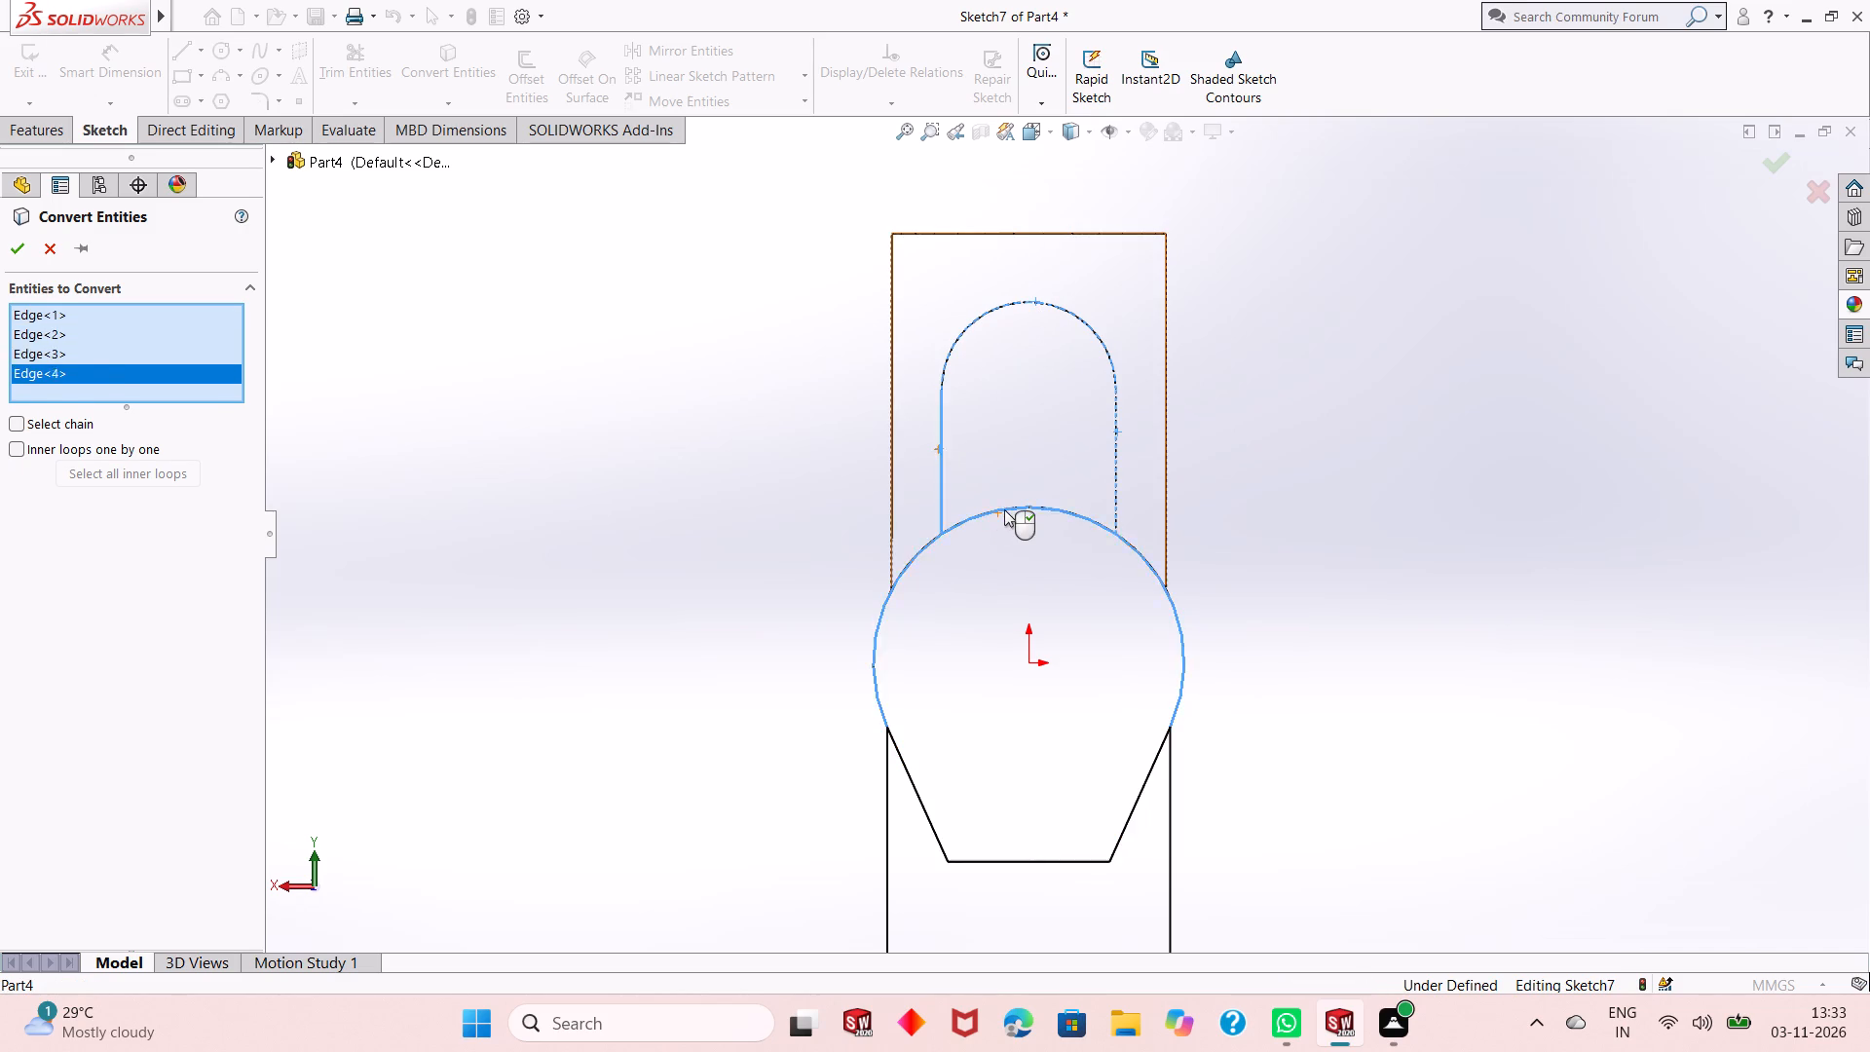
left_click(15, 258)
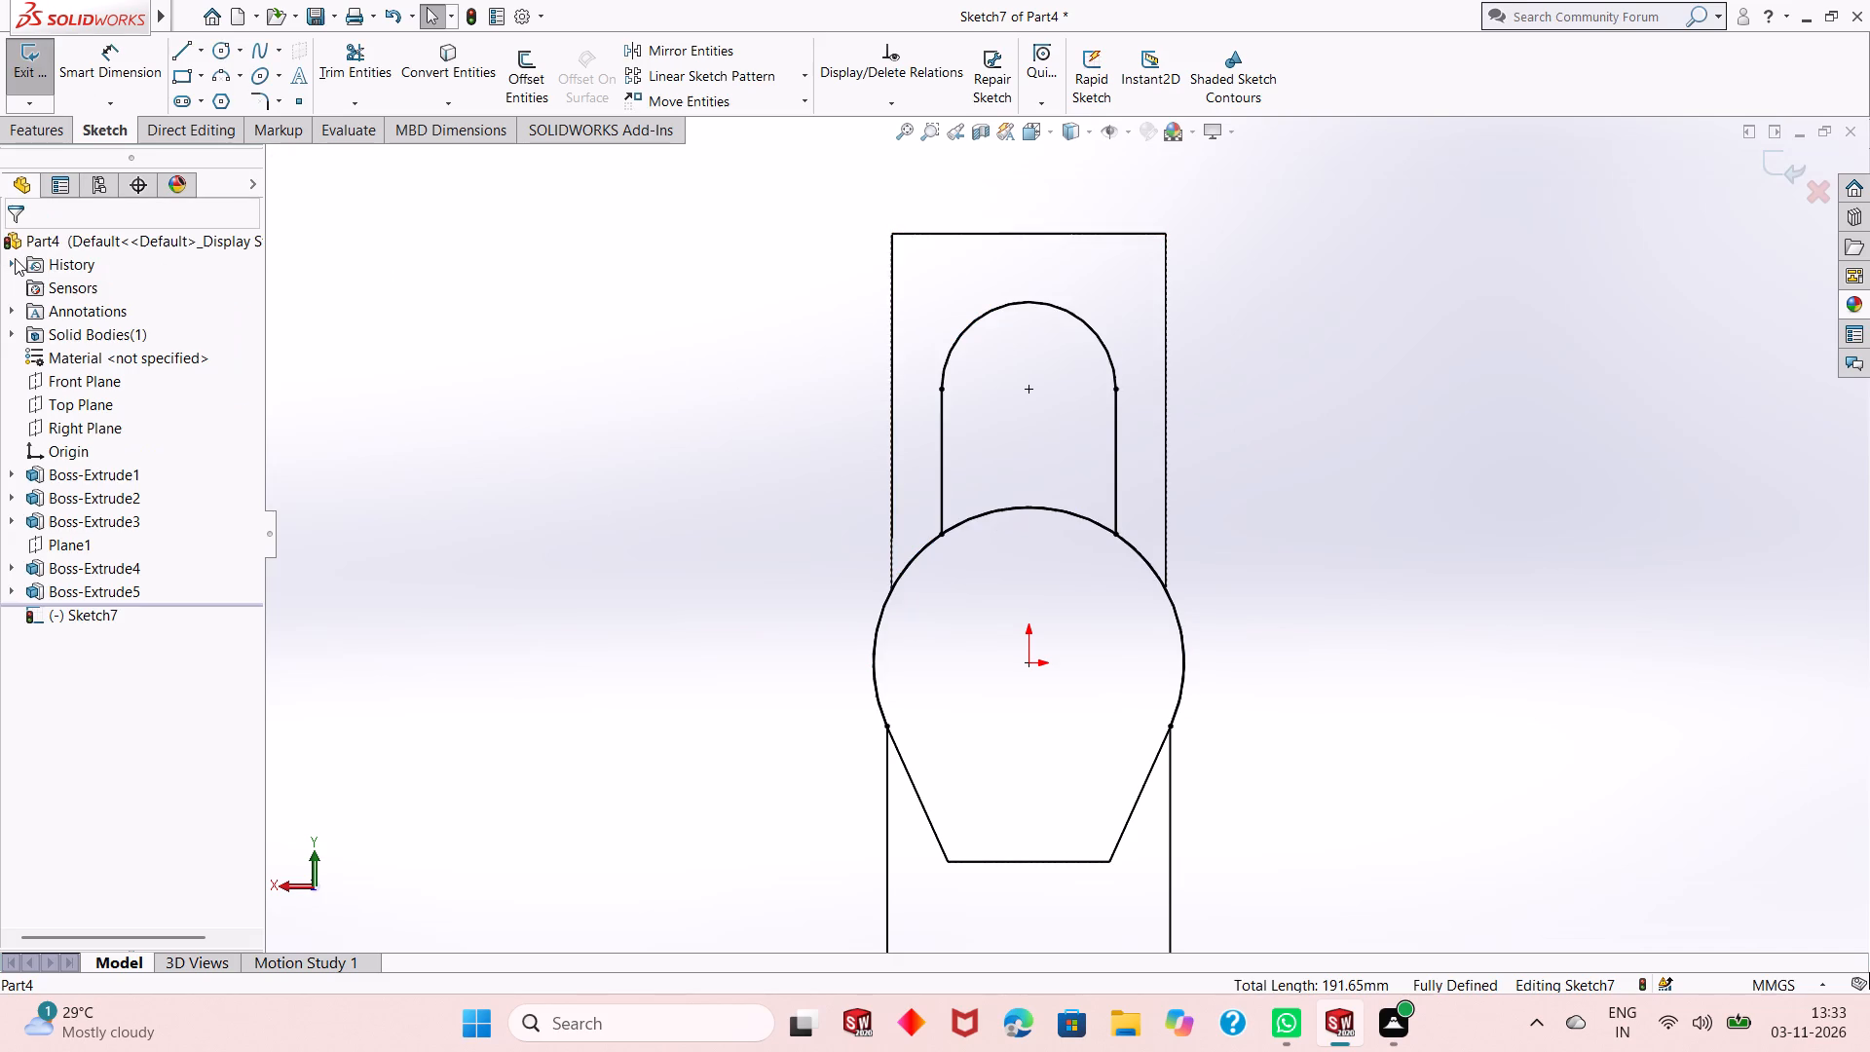
Exit the sketch and set the display style back to Shaded With Edges.
left_click(1778, 157)
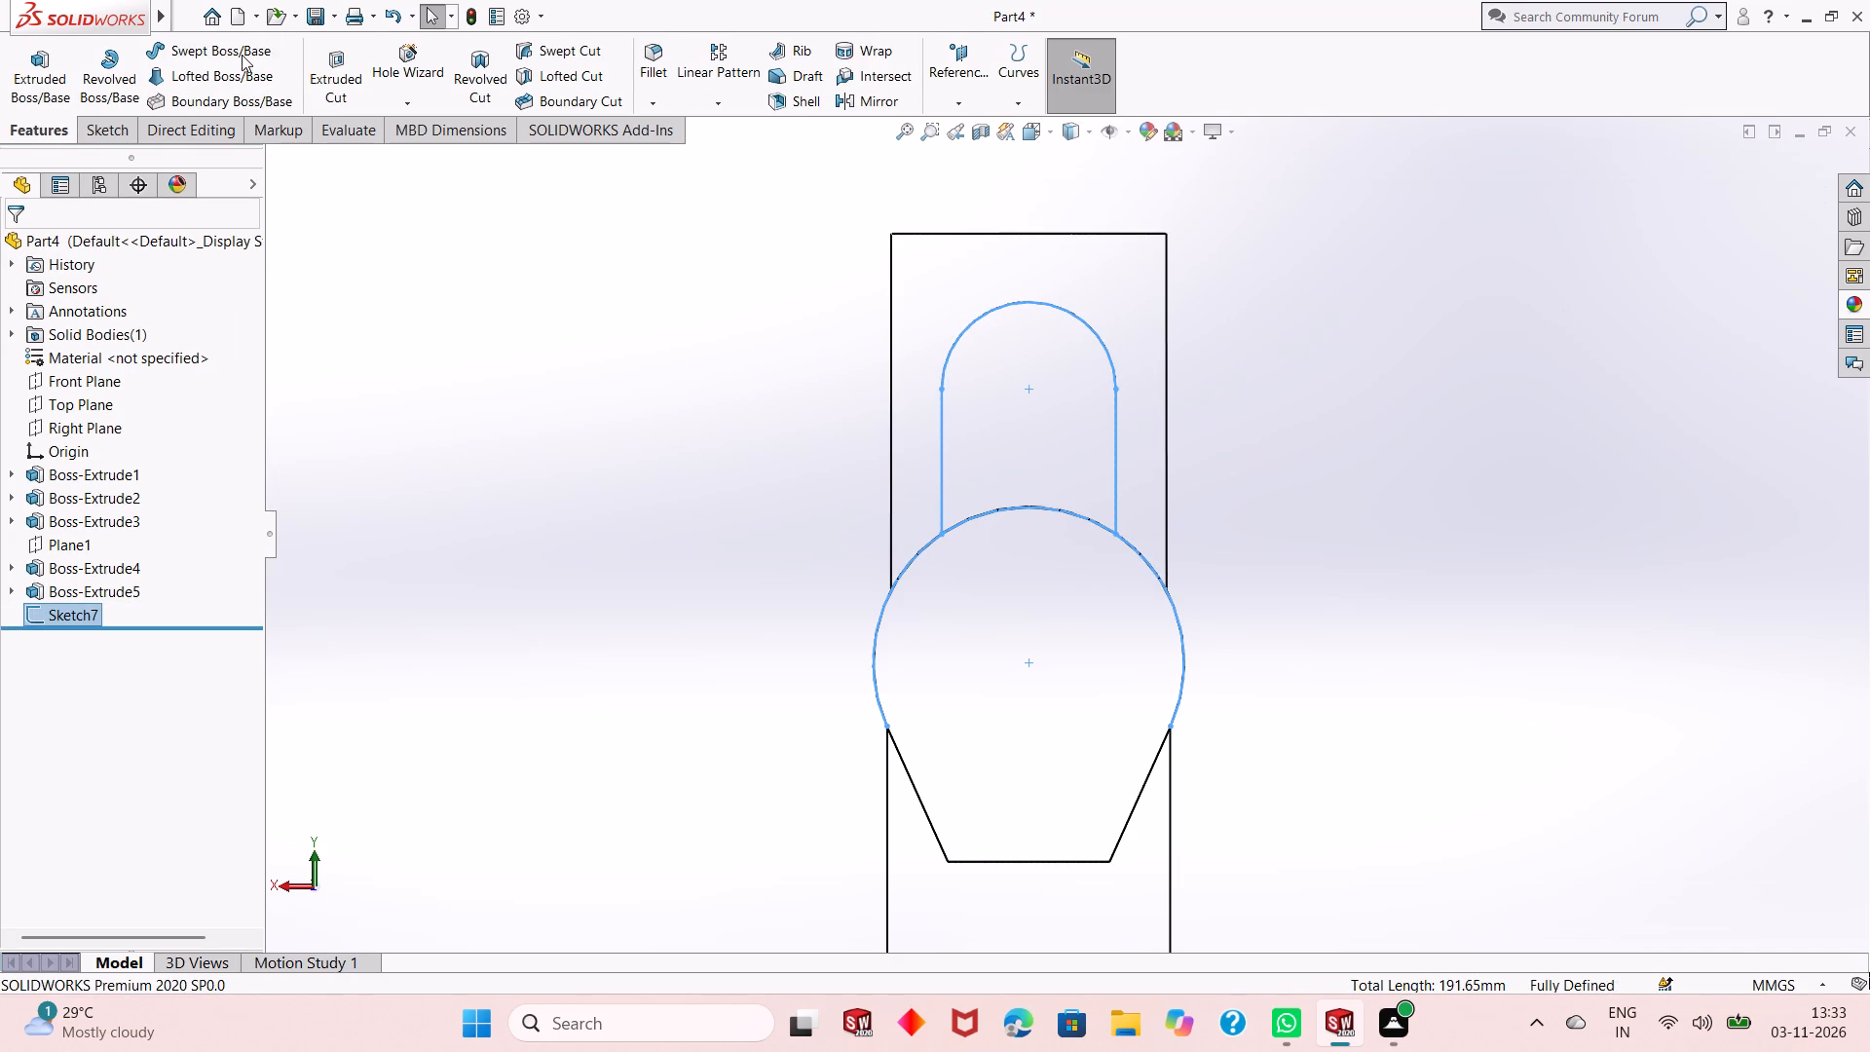
left_click(107, 126)
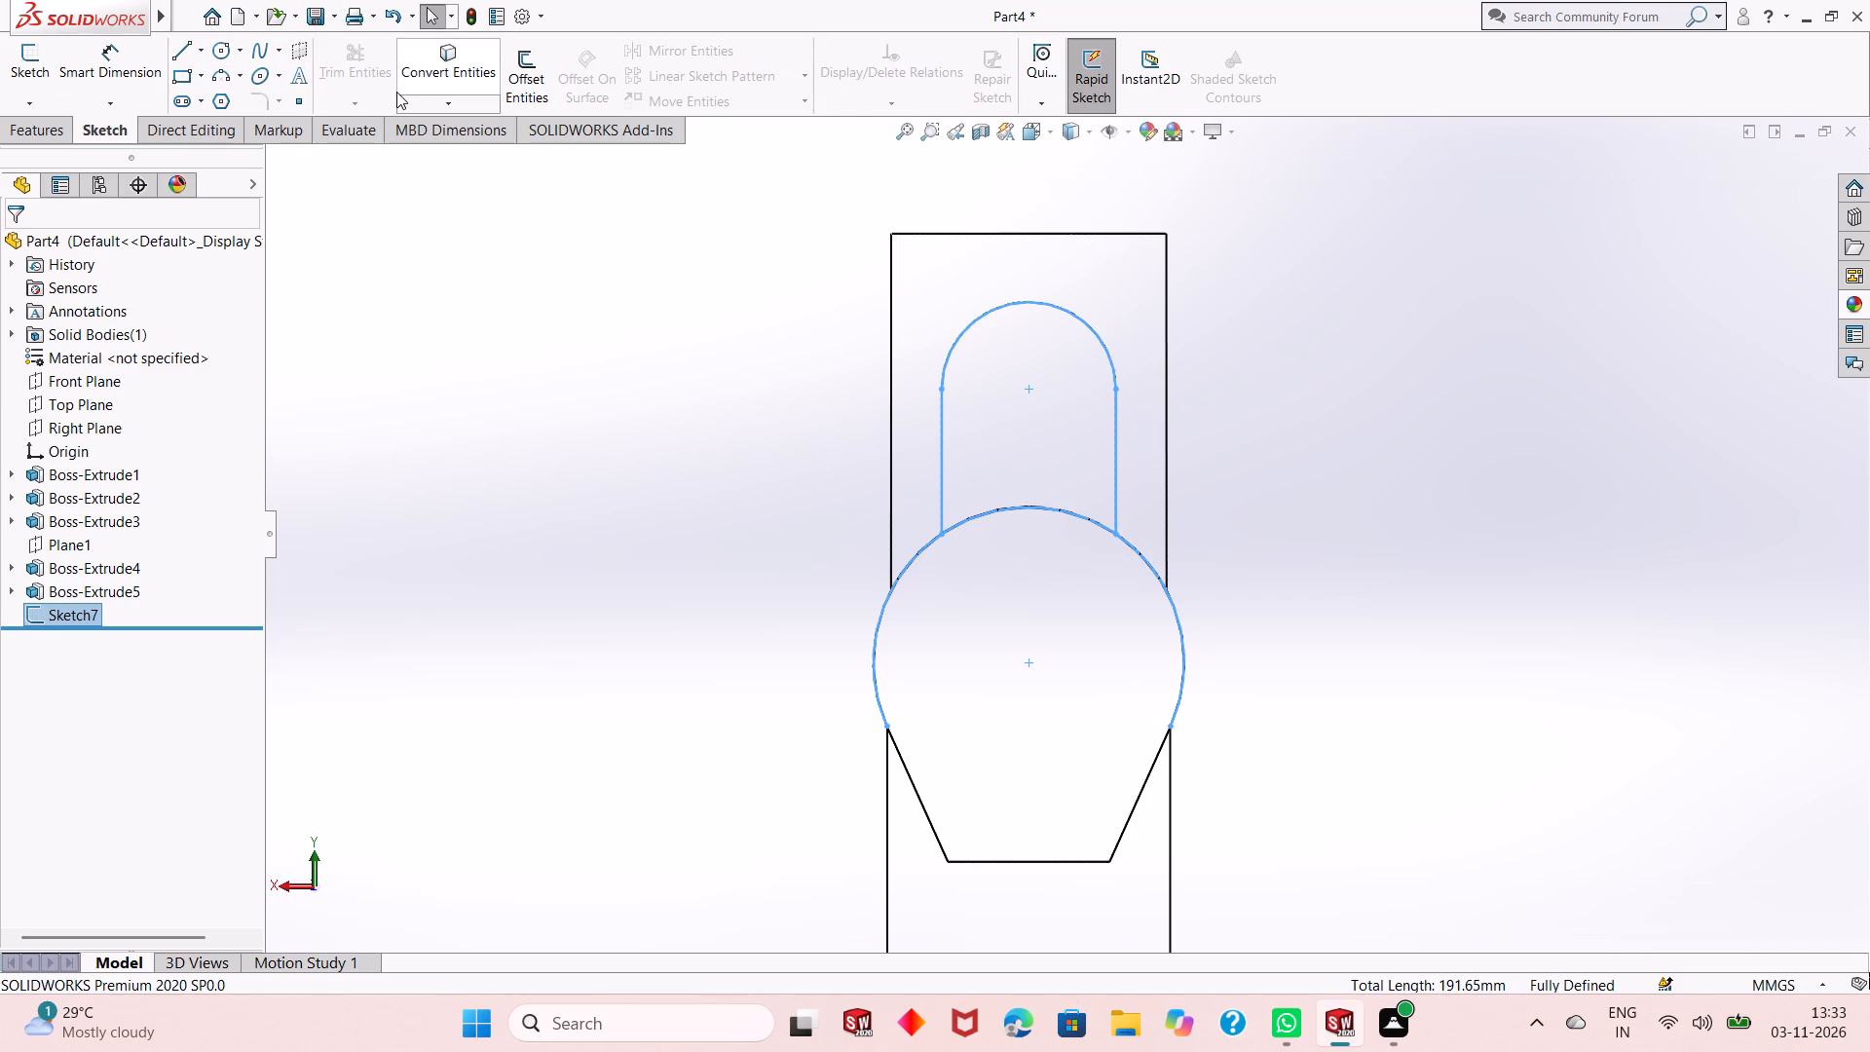
left_click(1264, 398)
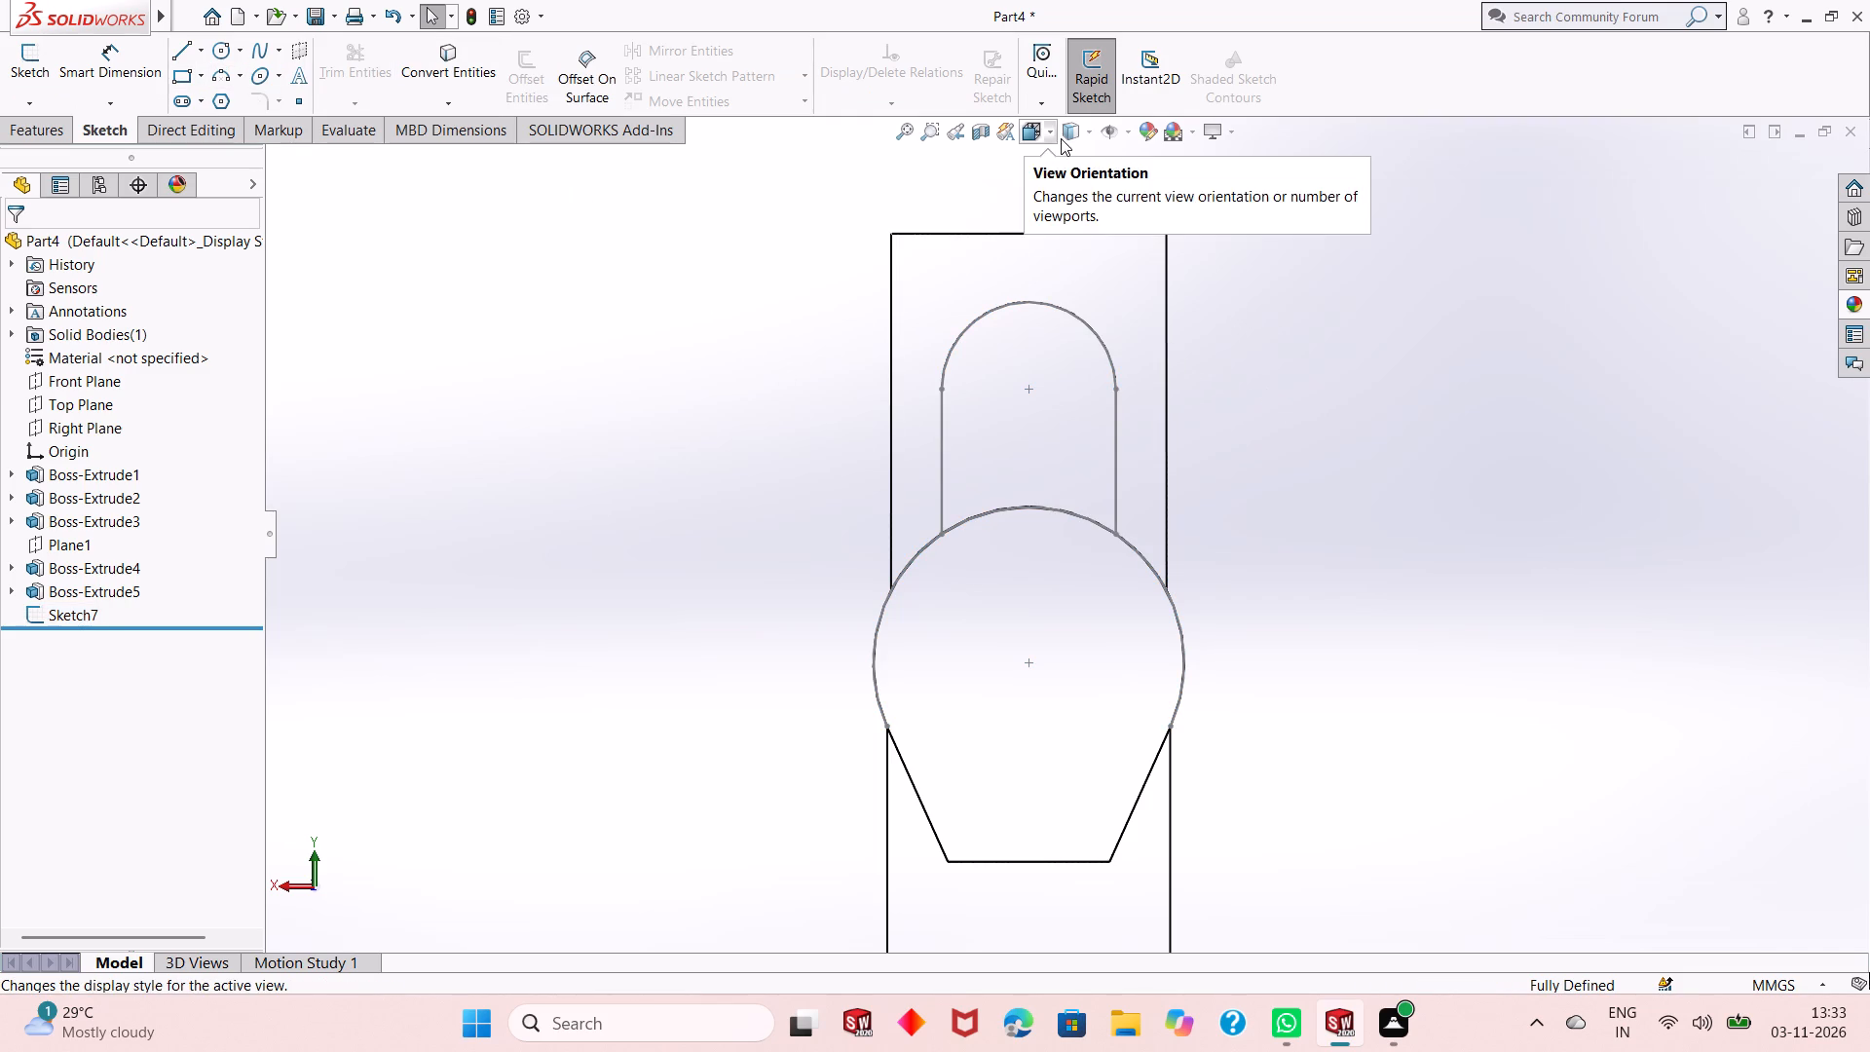
left_click(1070, 136)
left_click(1069, 157)
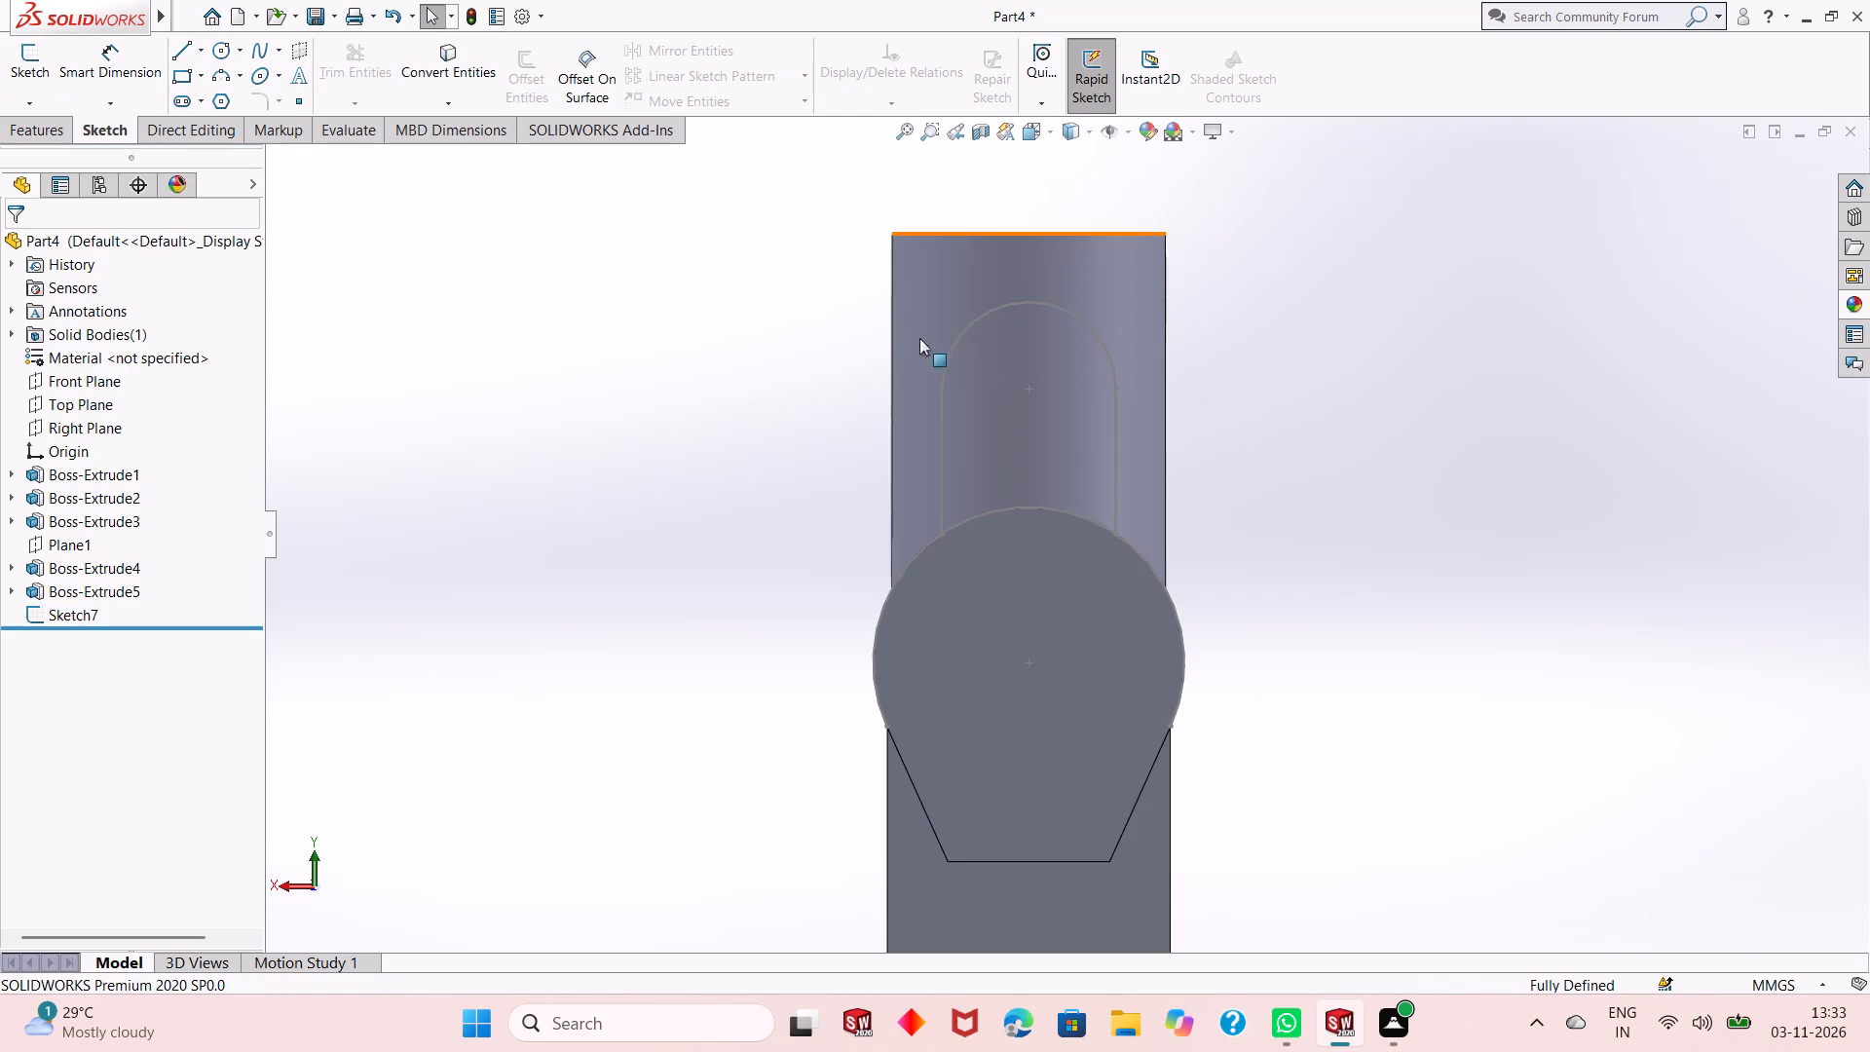
Reopen the converted profile sketch and trim both portions of the body's arc outside the two vertical lines.
left_click(72, 609)
left_click(96, 556)
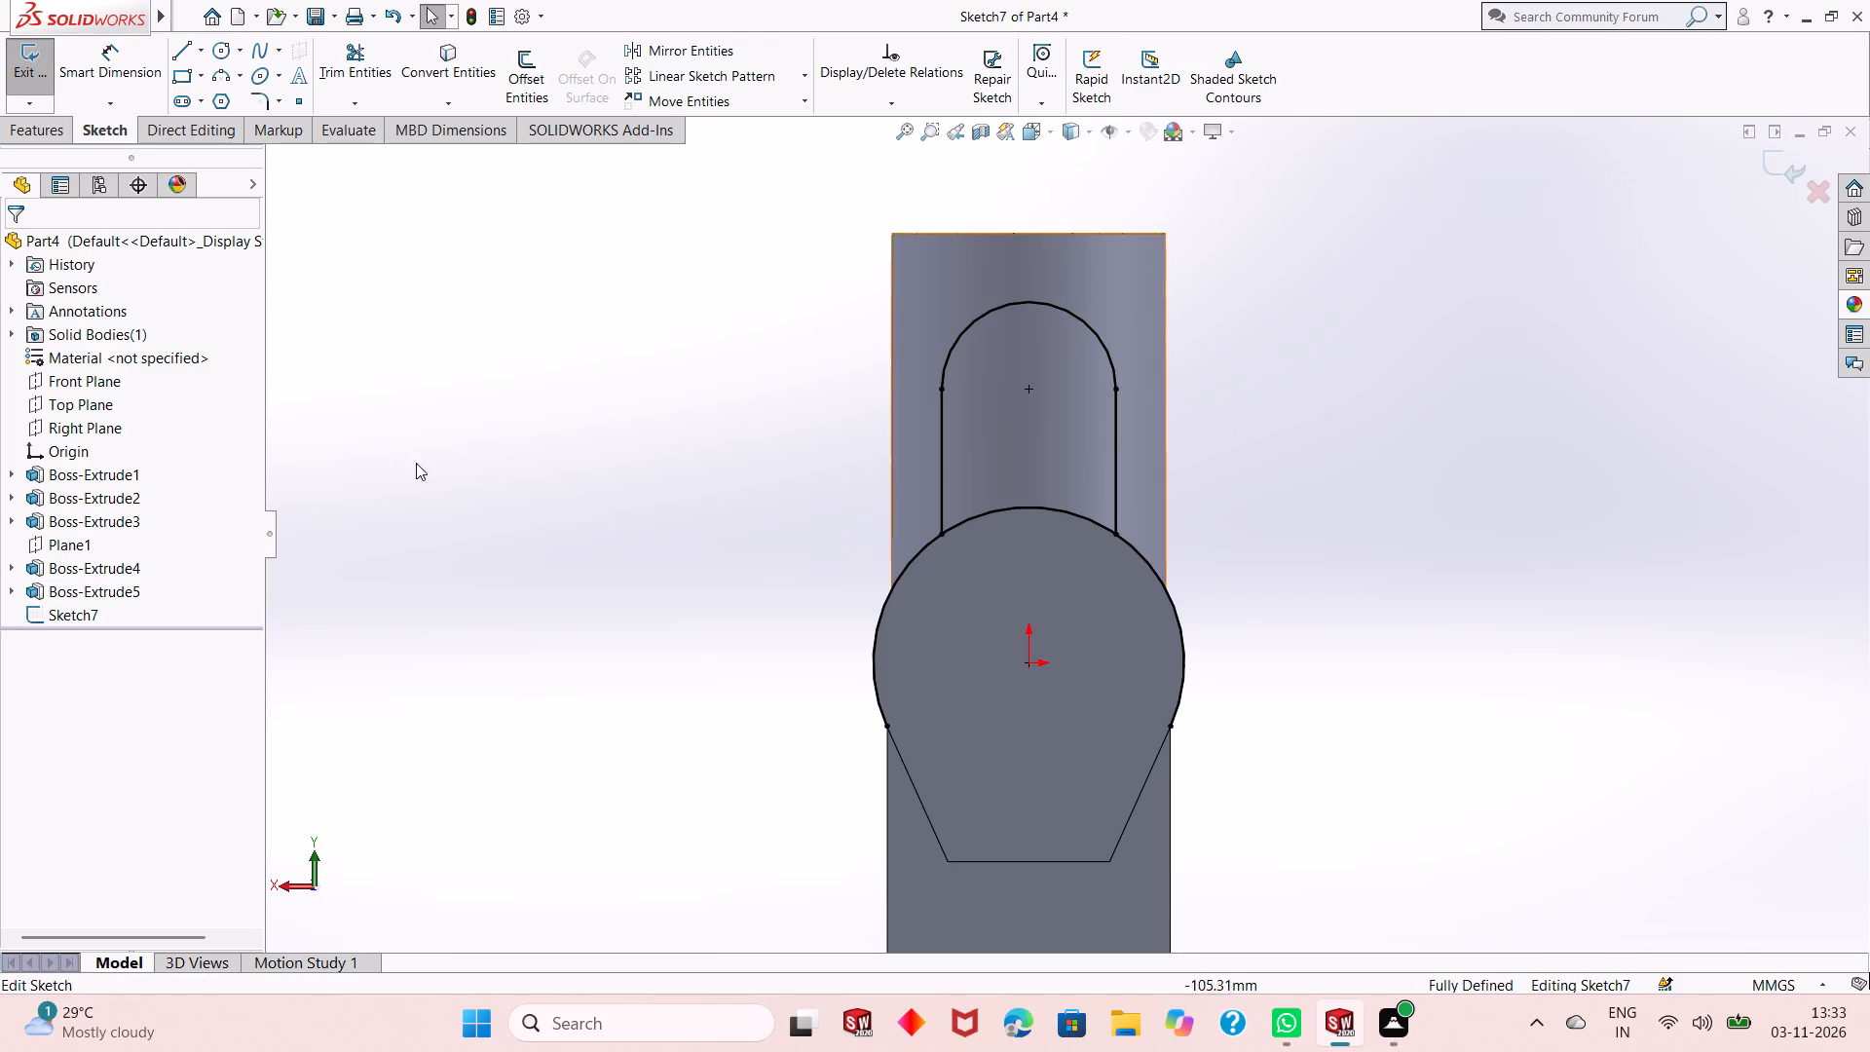
left_click(343, 63)
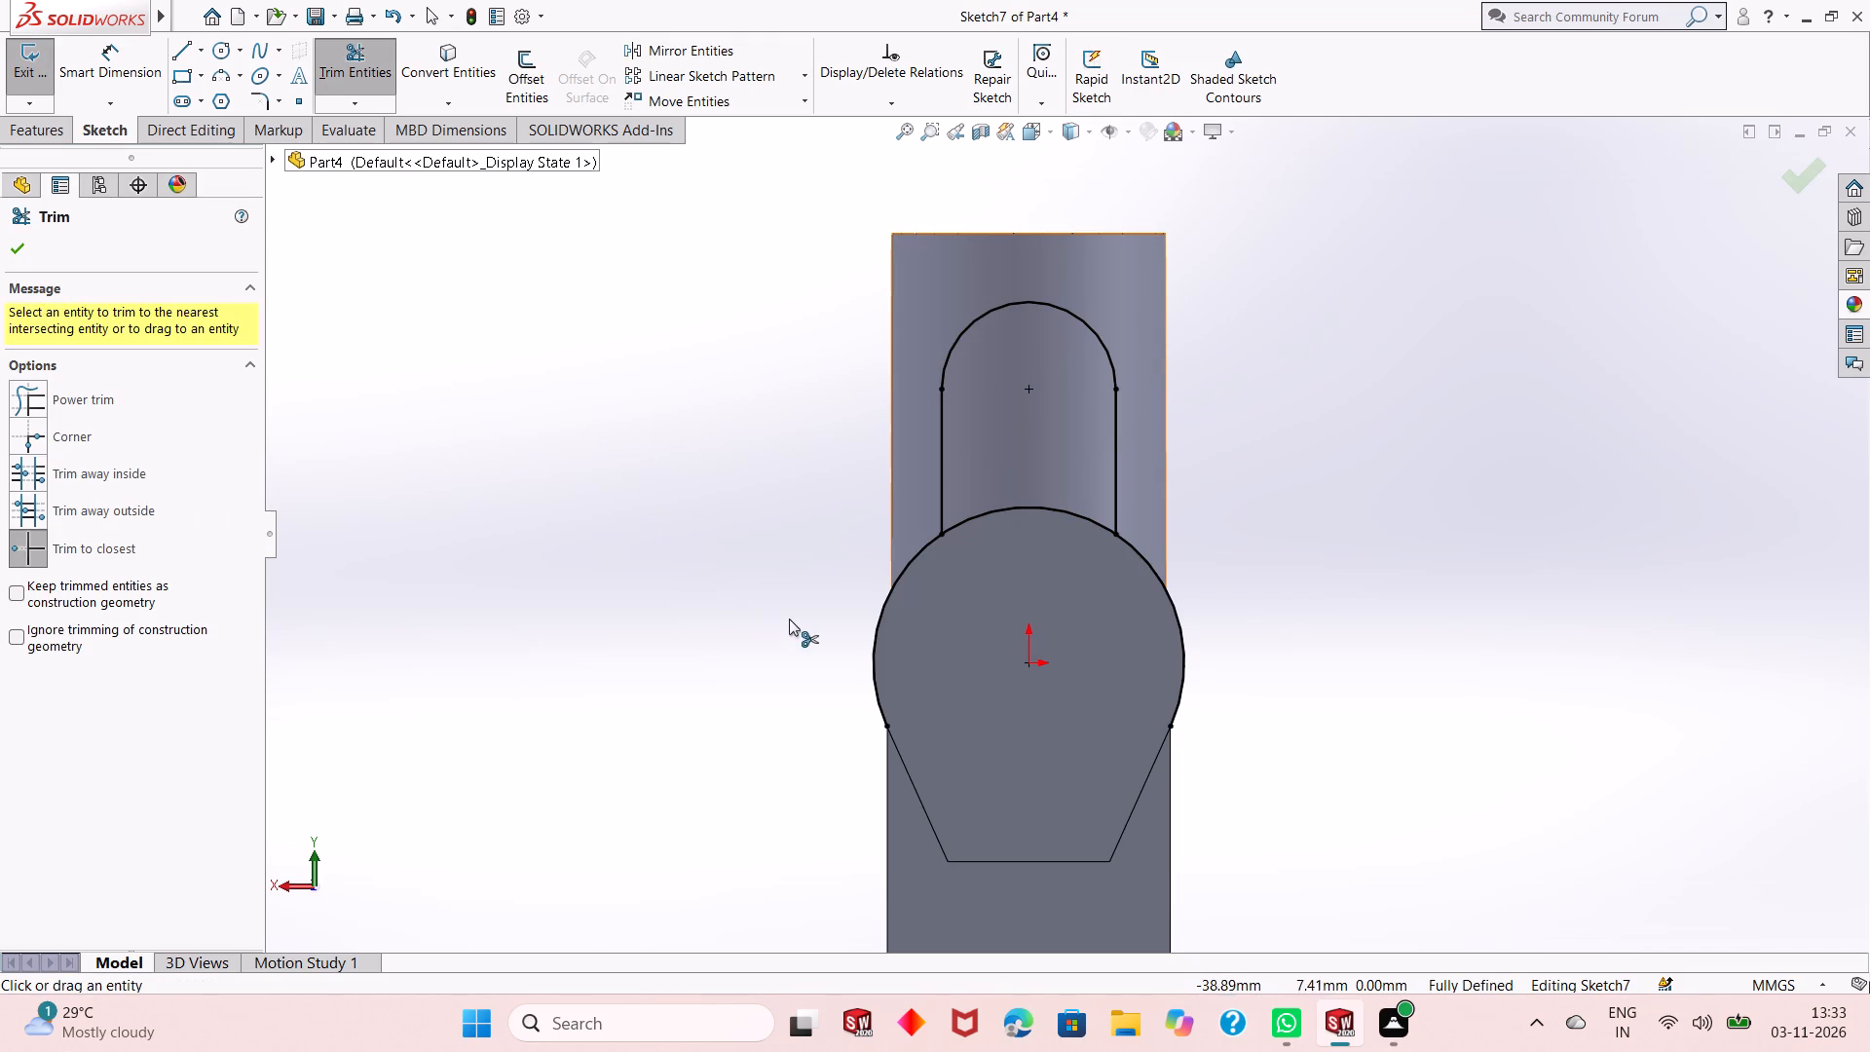
left_click(882, 608)
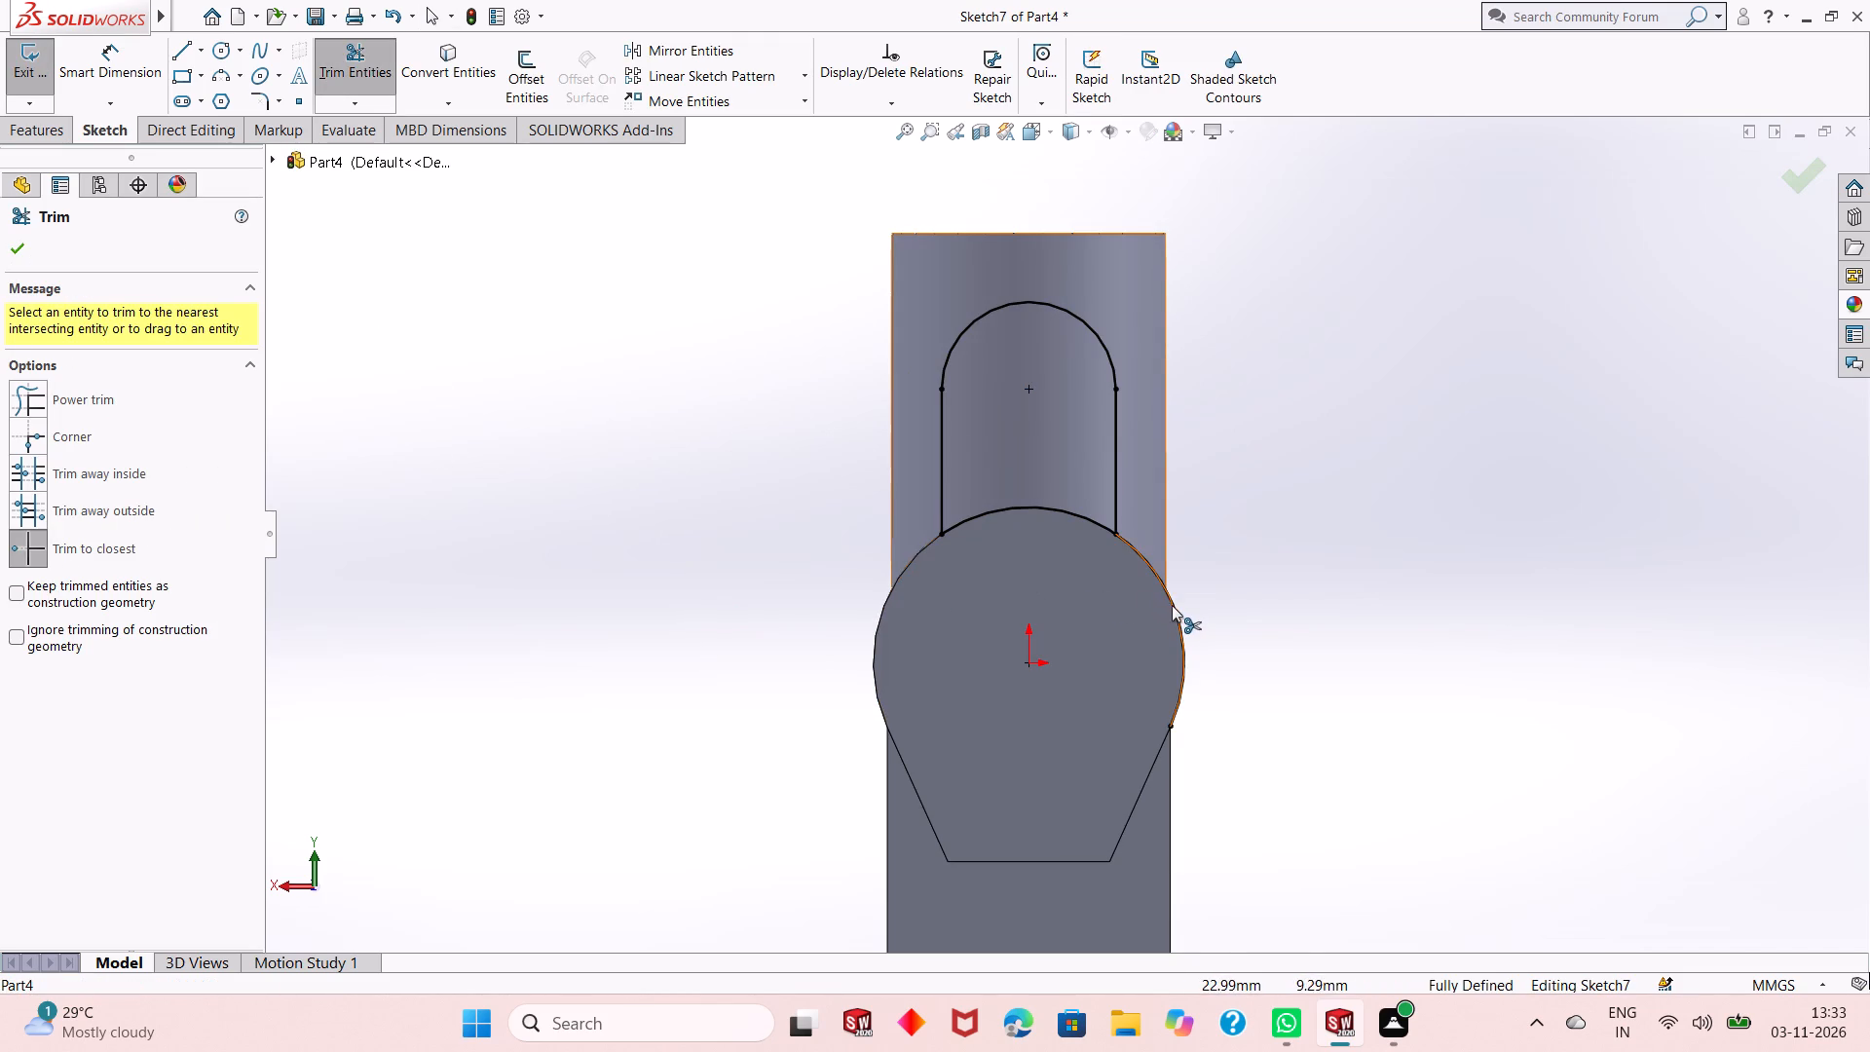
left_click(1172, 606)
right_click(465, 390)
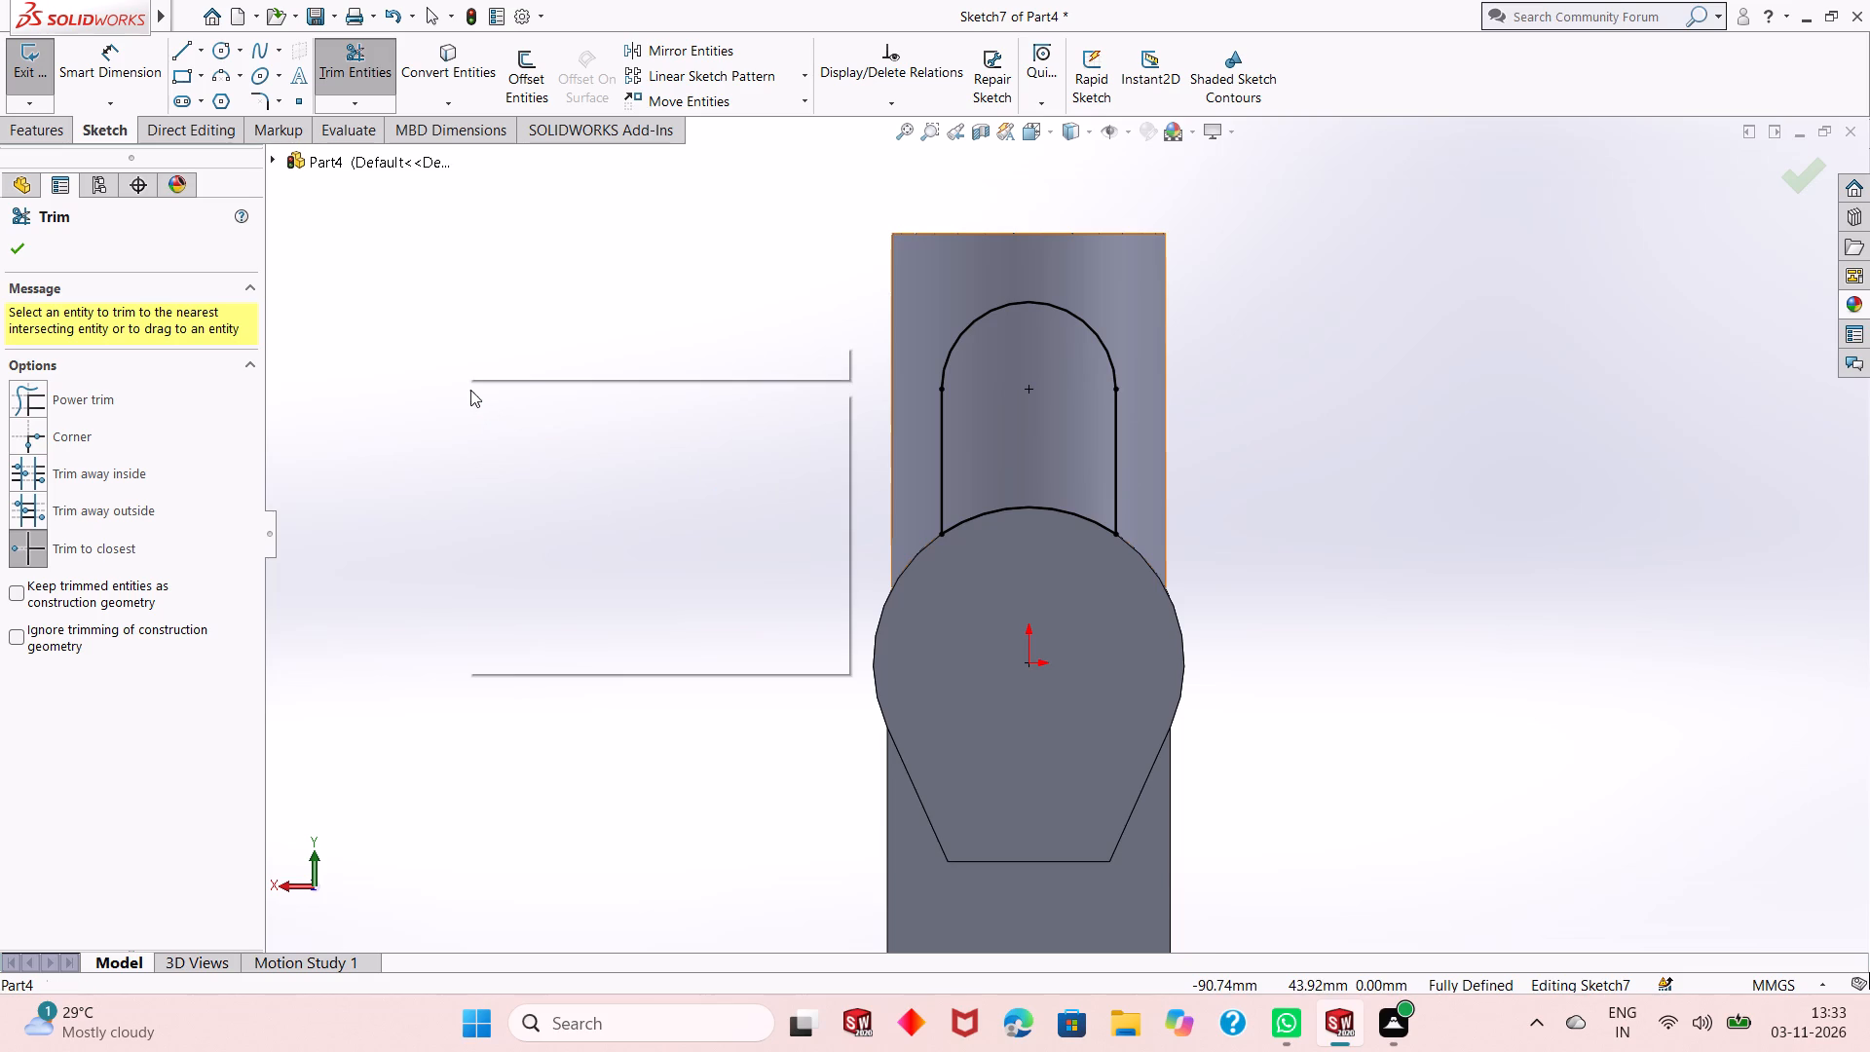
left_click(507, 448)
Extrude the round-topped profile as a boss in the reversed direction, Up To Next, with Merge result on.
scroll(734, 549, "up", 2)
middle_click_drag(737, 546, 646, 566)
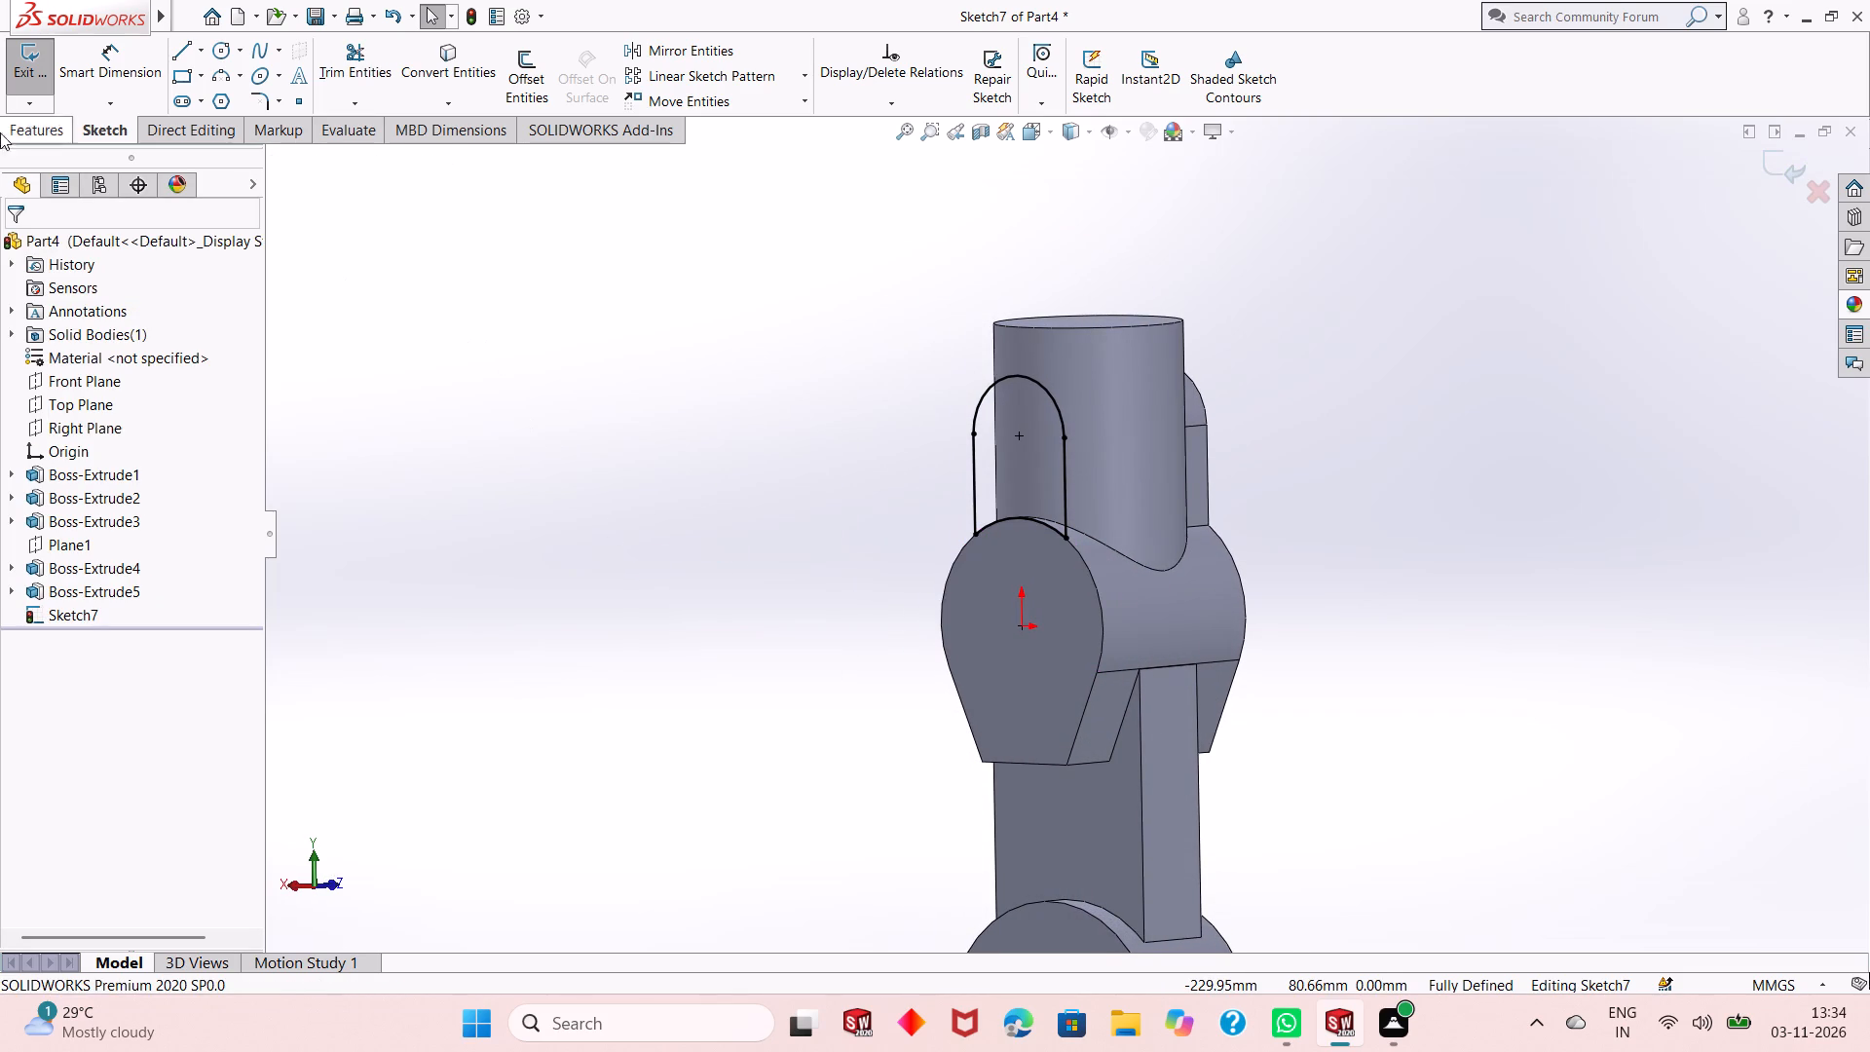
left_click(44, 131)
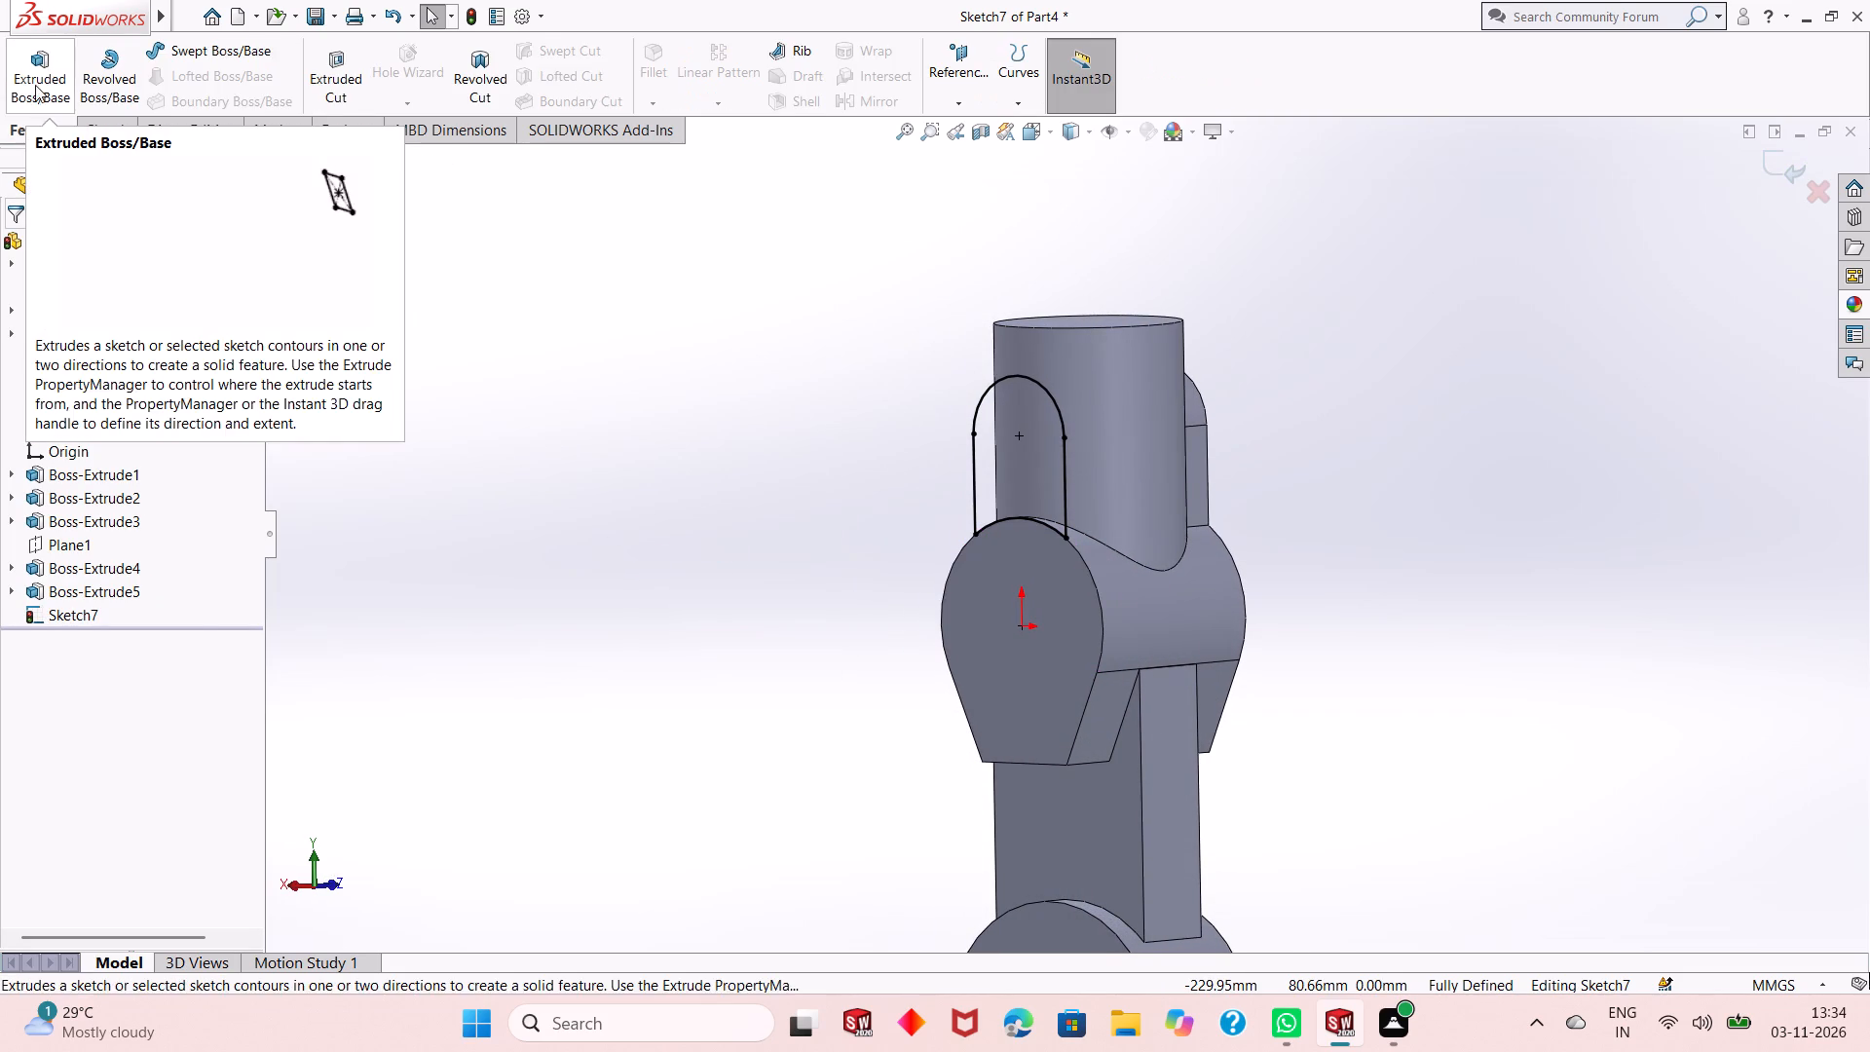
left_click(33, 83)
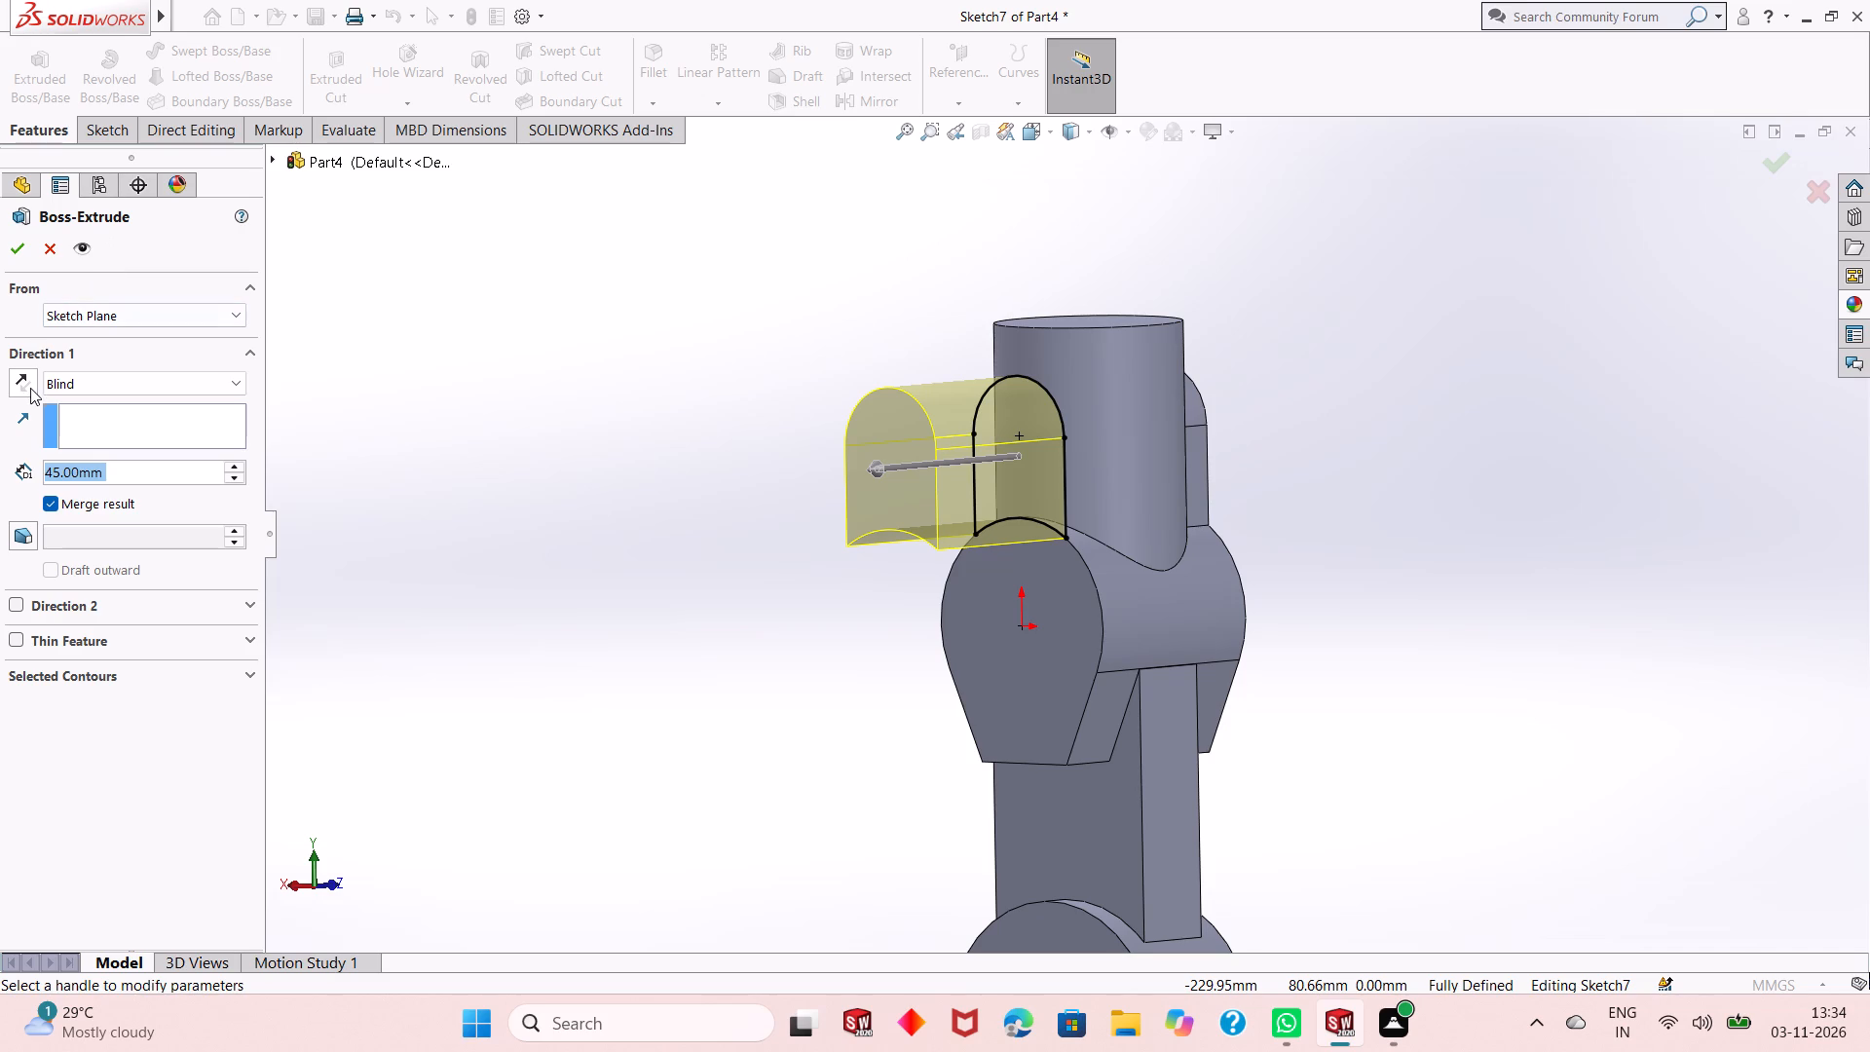
left_click(30, 388)
left_click(68, 382)
left_click(78, 433)
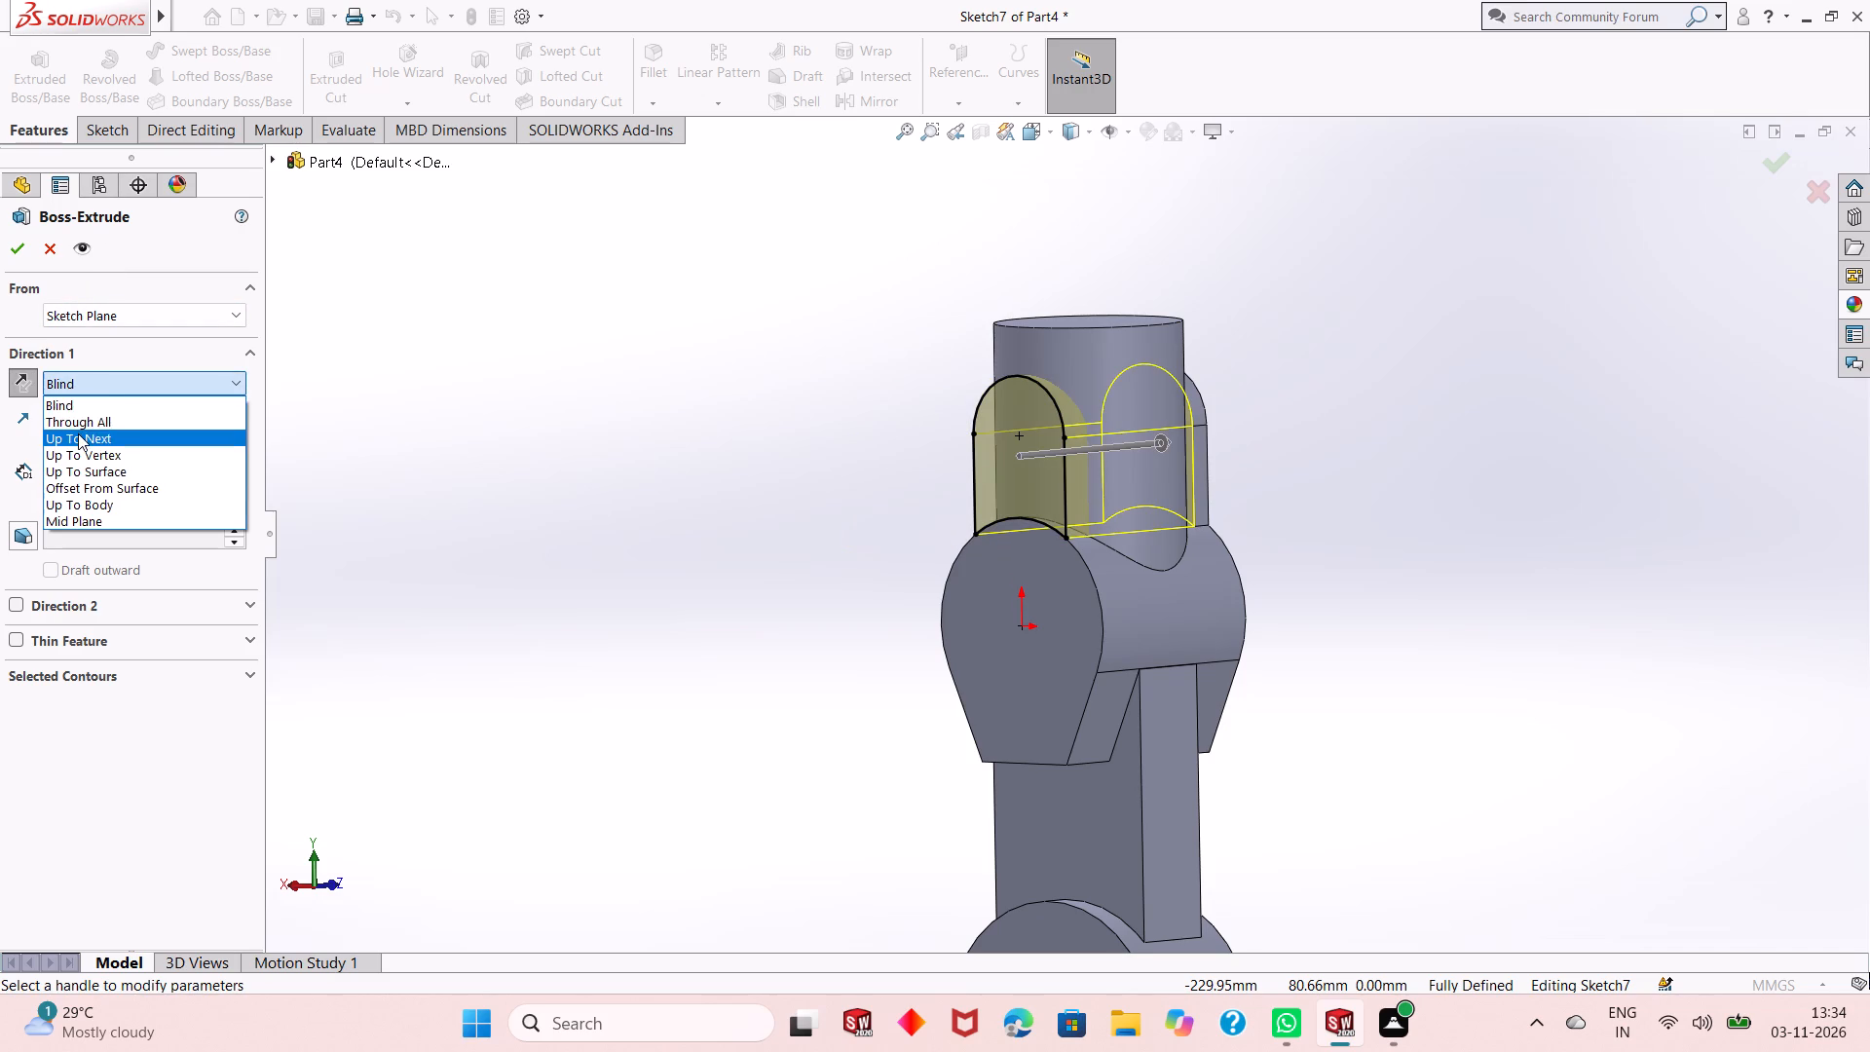
left_click(7, 249)
left_click(1416, 576)
Start a new sketch on the vertical cylinder's top face and view it face-on.
scroll(1240, 611, "up", 1)
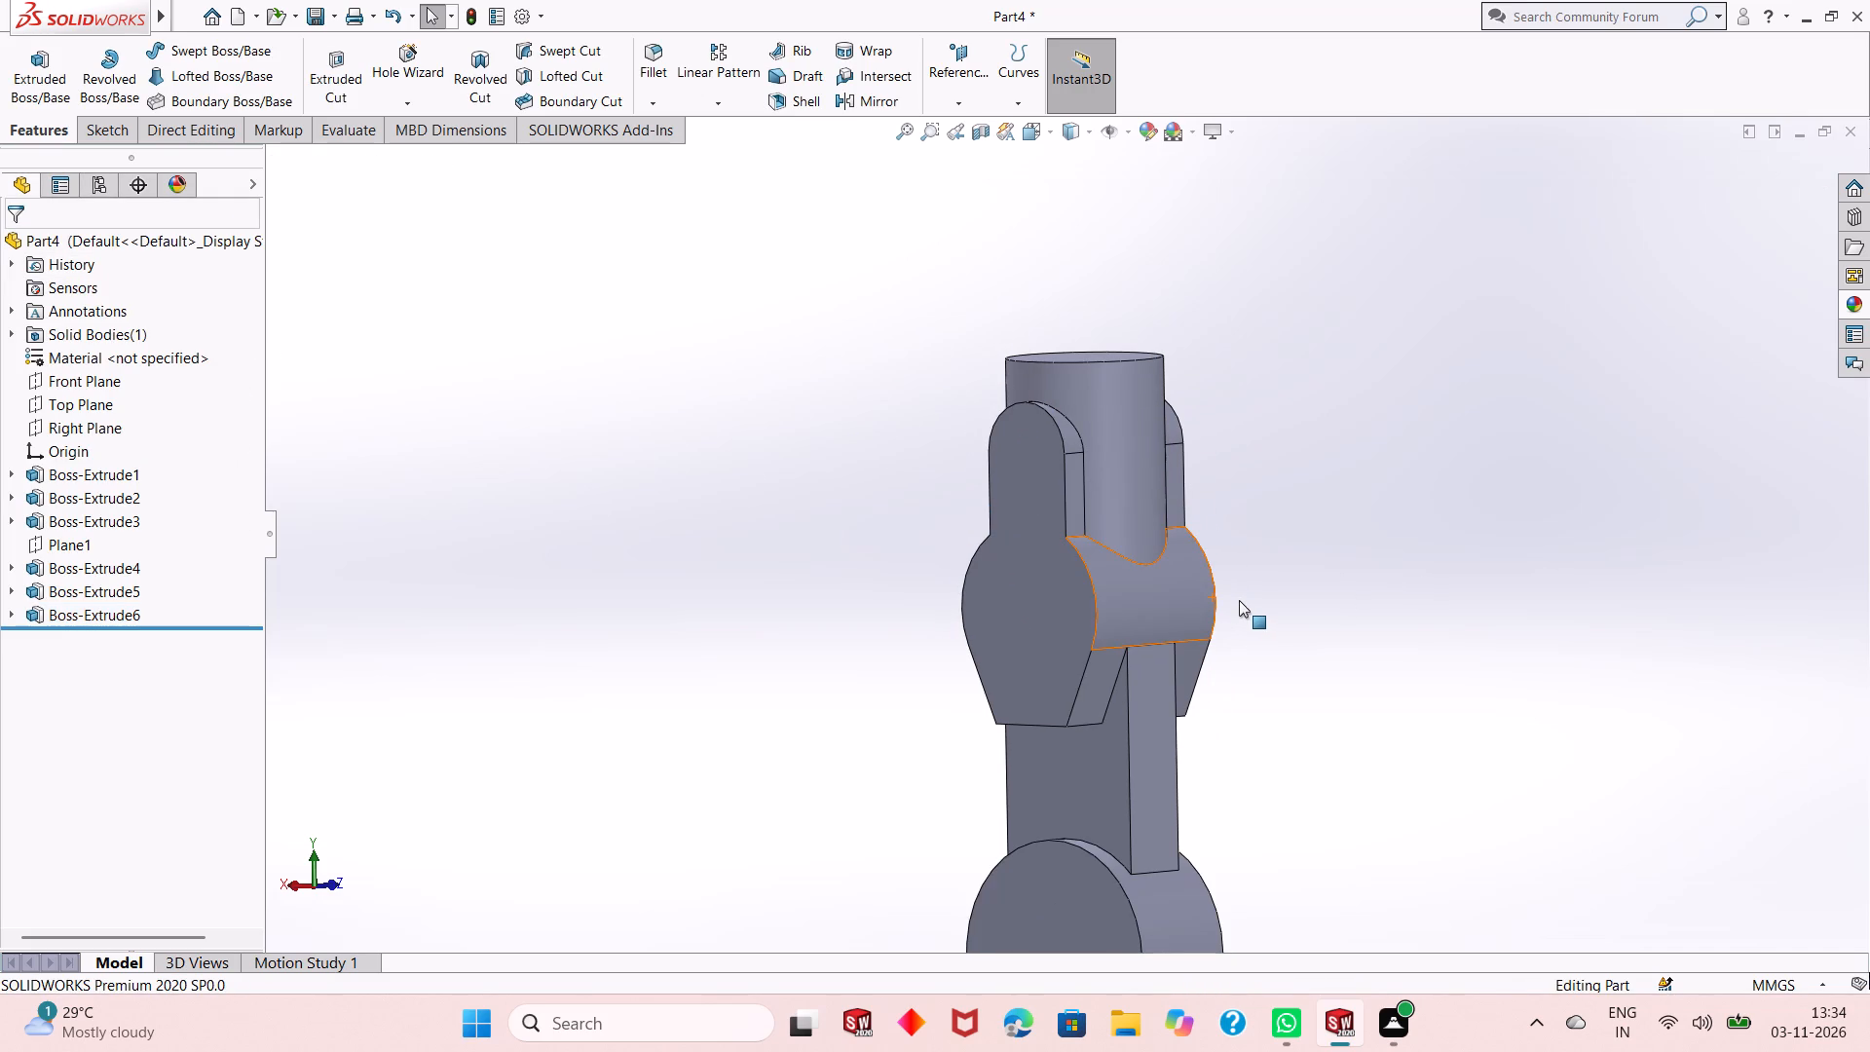
scroll(1279, 628, "up", 1)
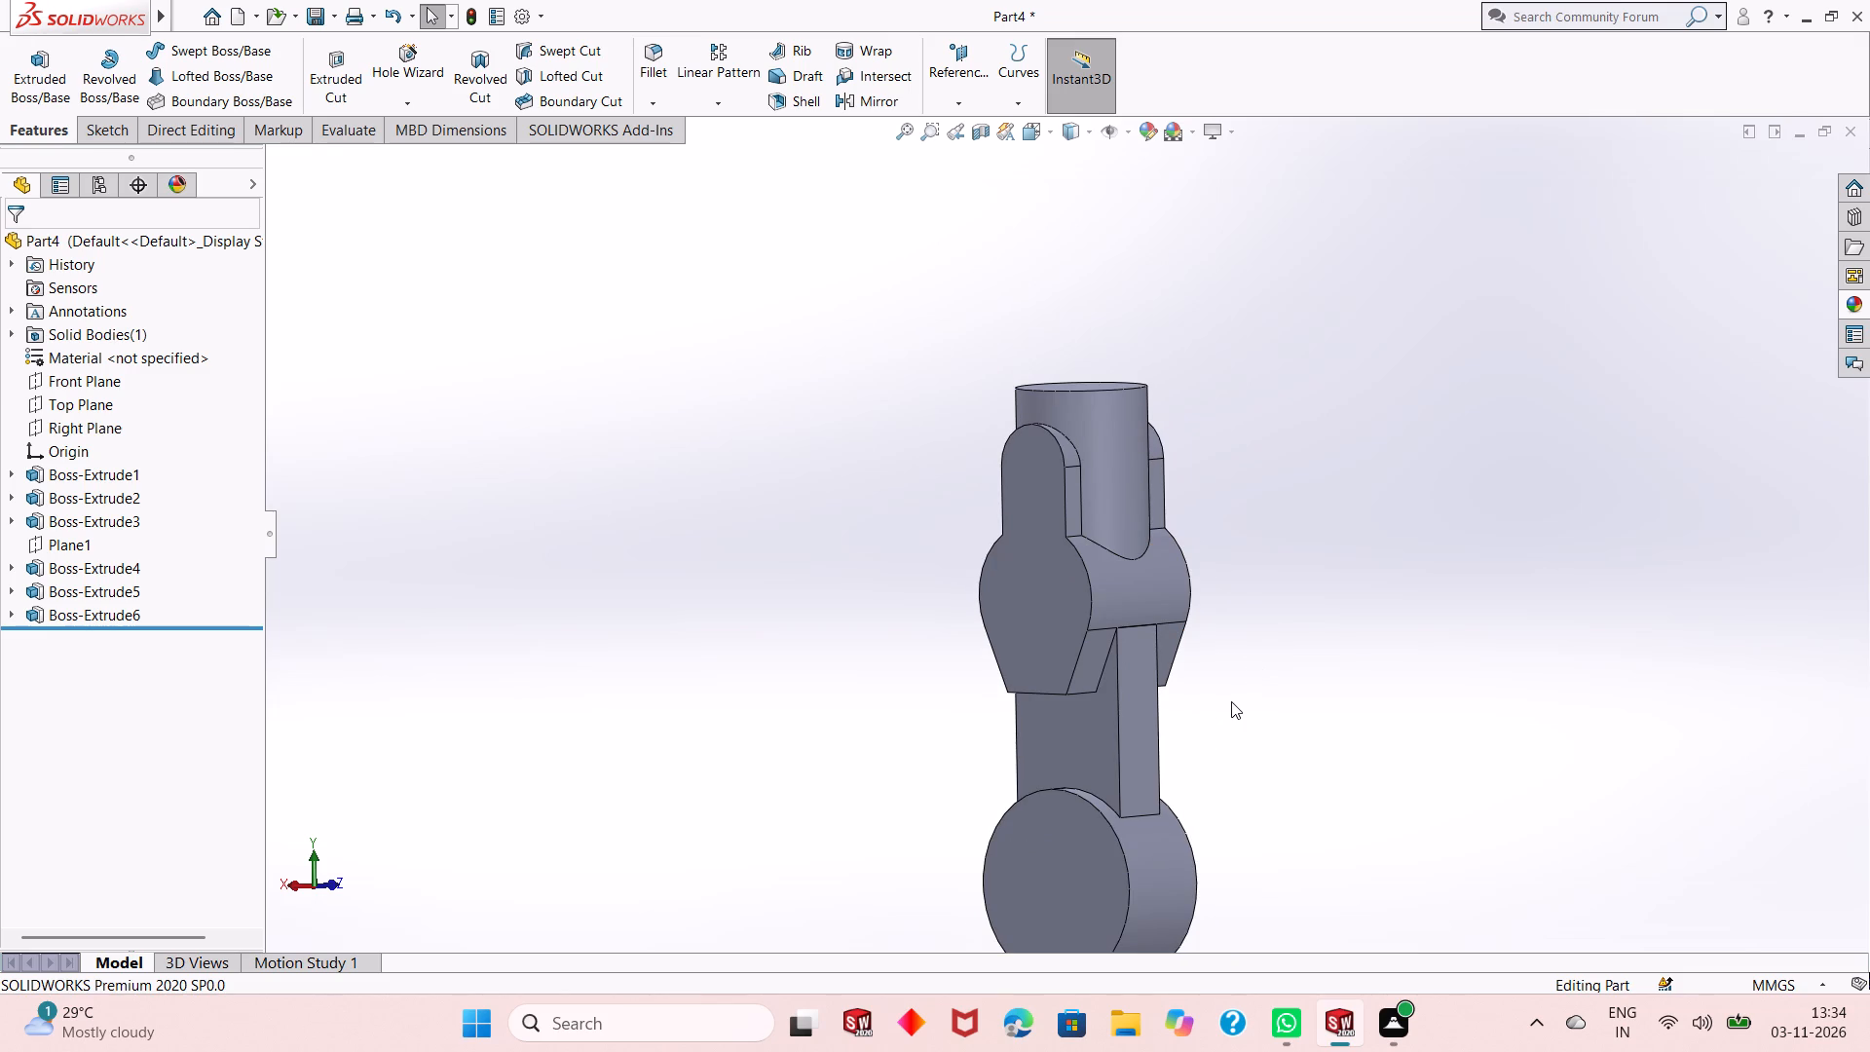
middle_click_drag(1231, 701, 1187, 737)
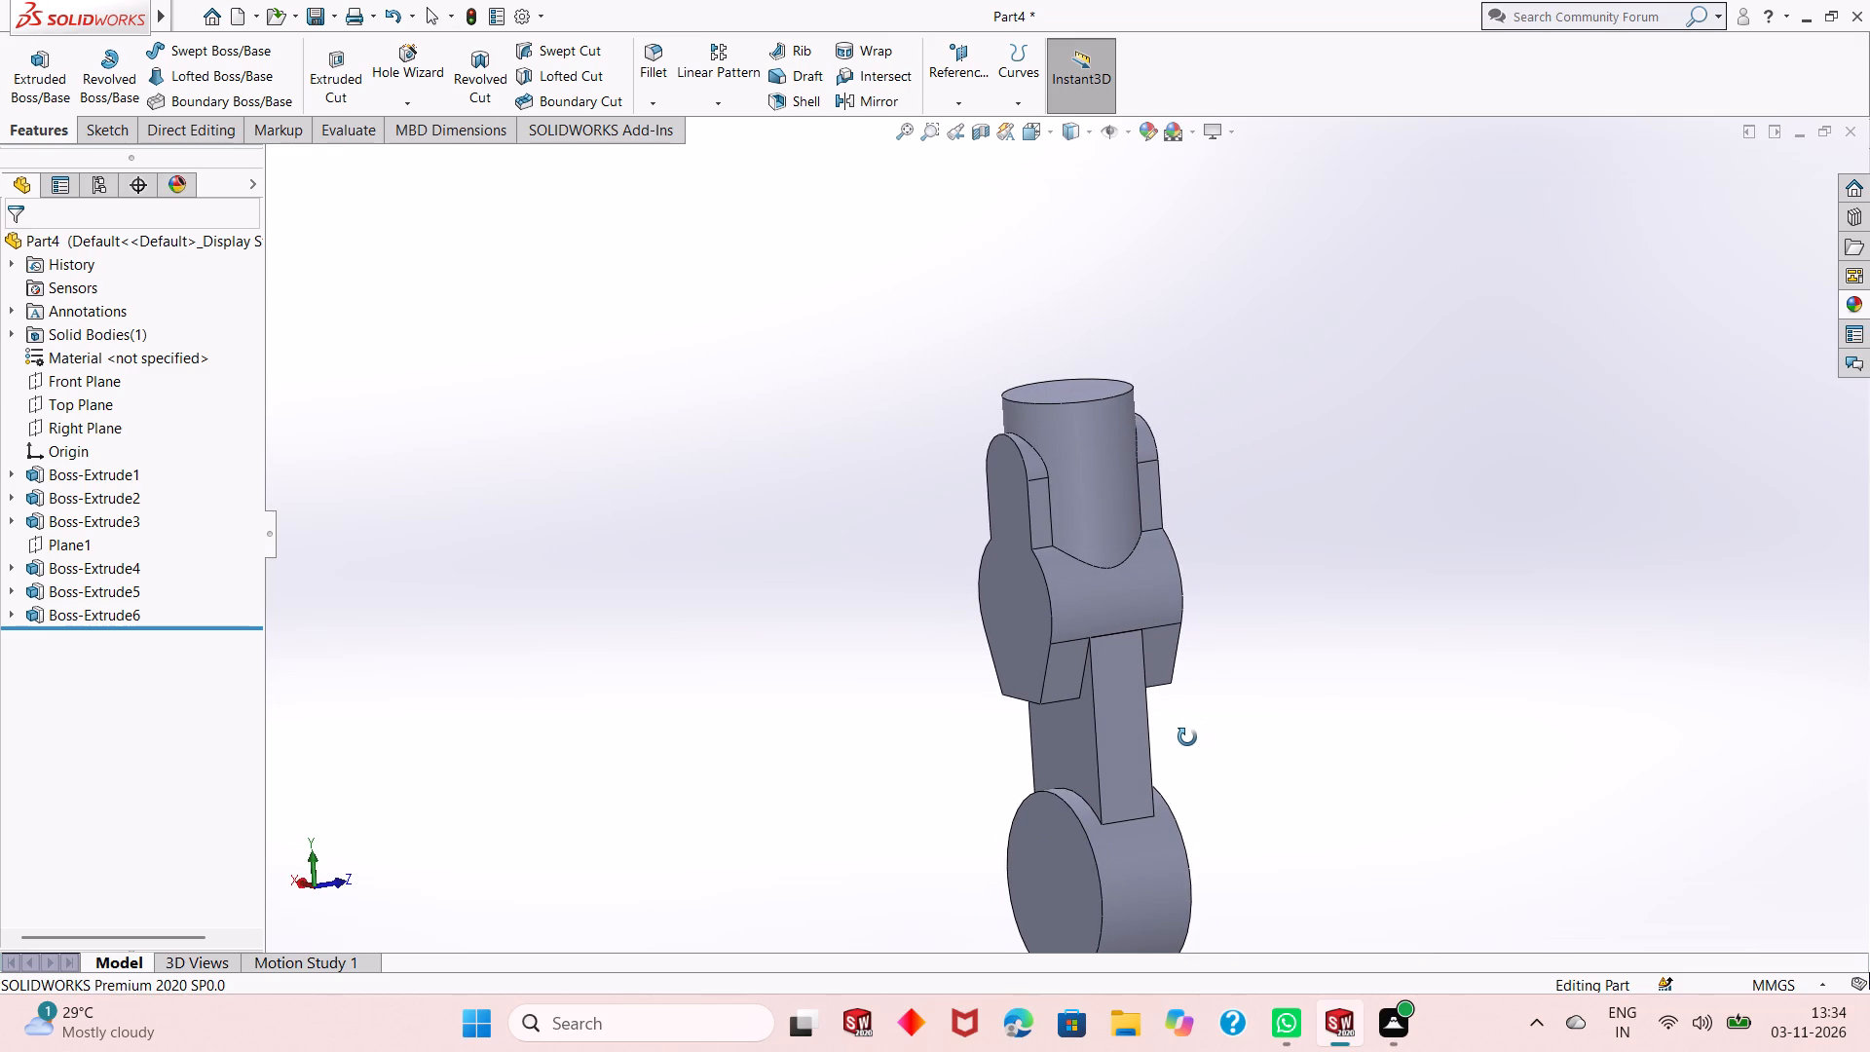
middle_click_drag(1187, 737, 1288, 666)
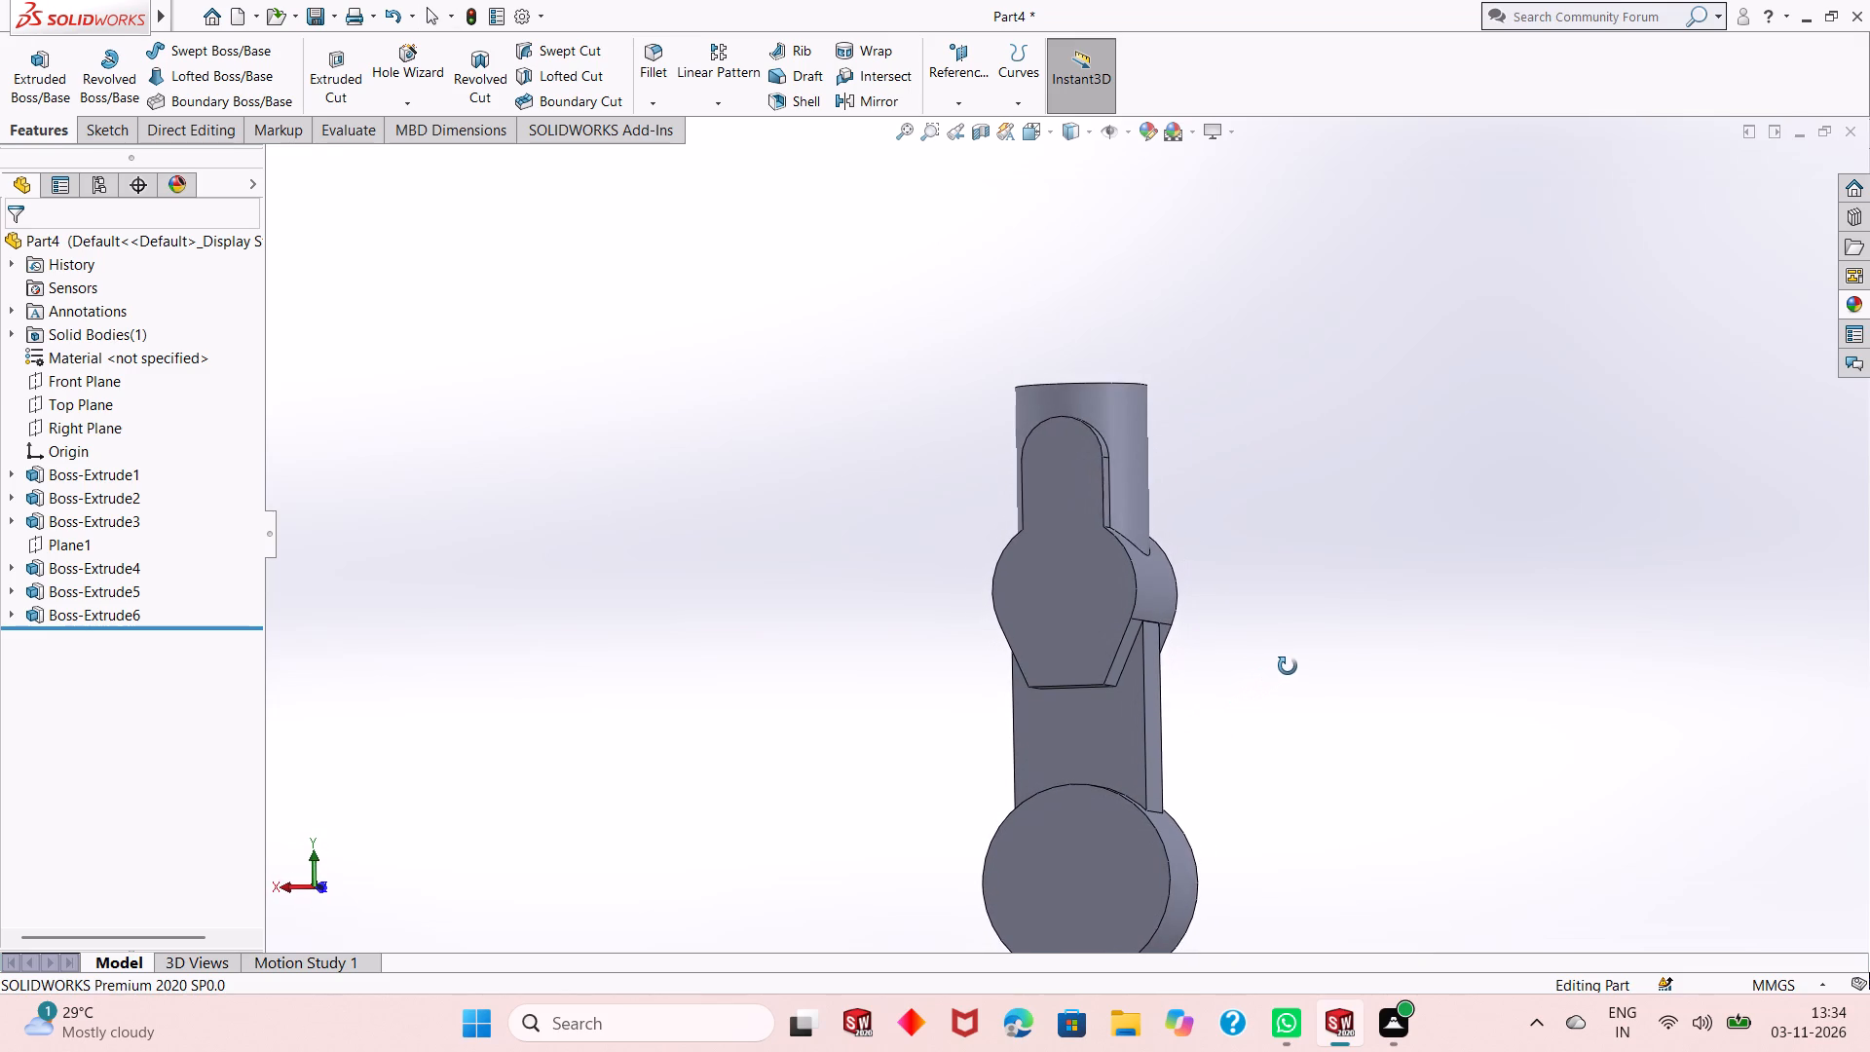
middle_click_drag(1288, 666, 1196, 727)
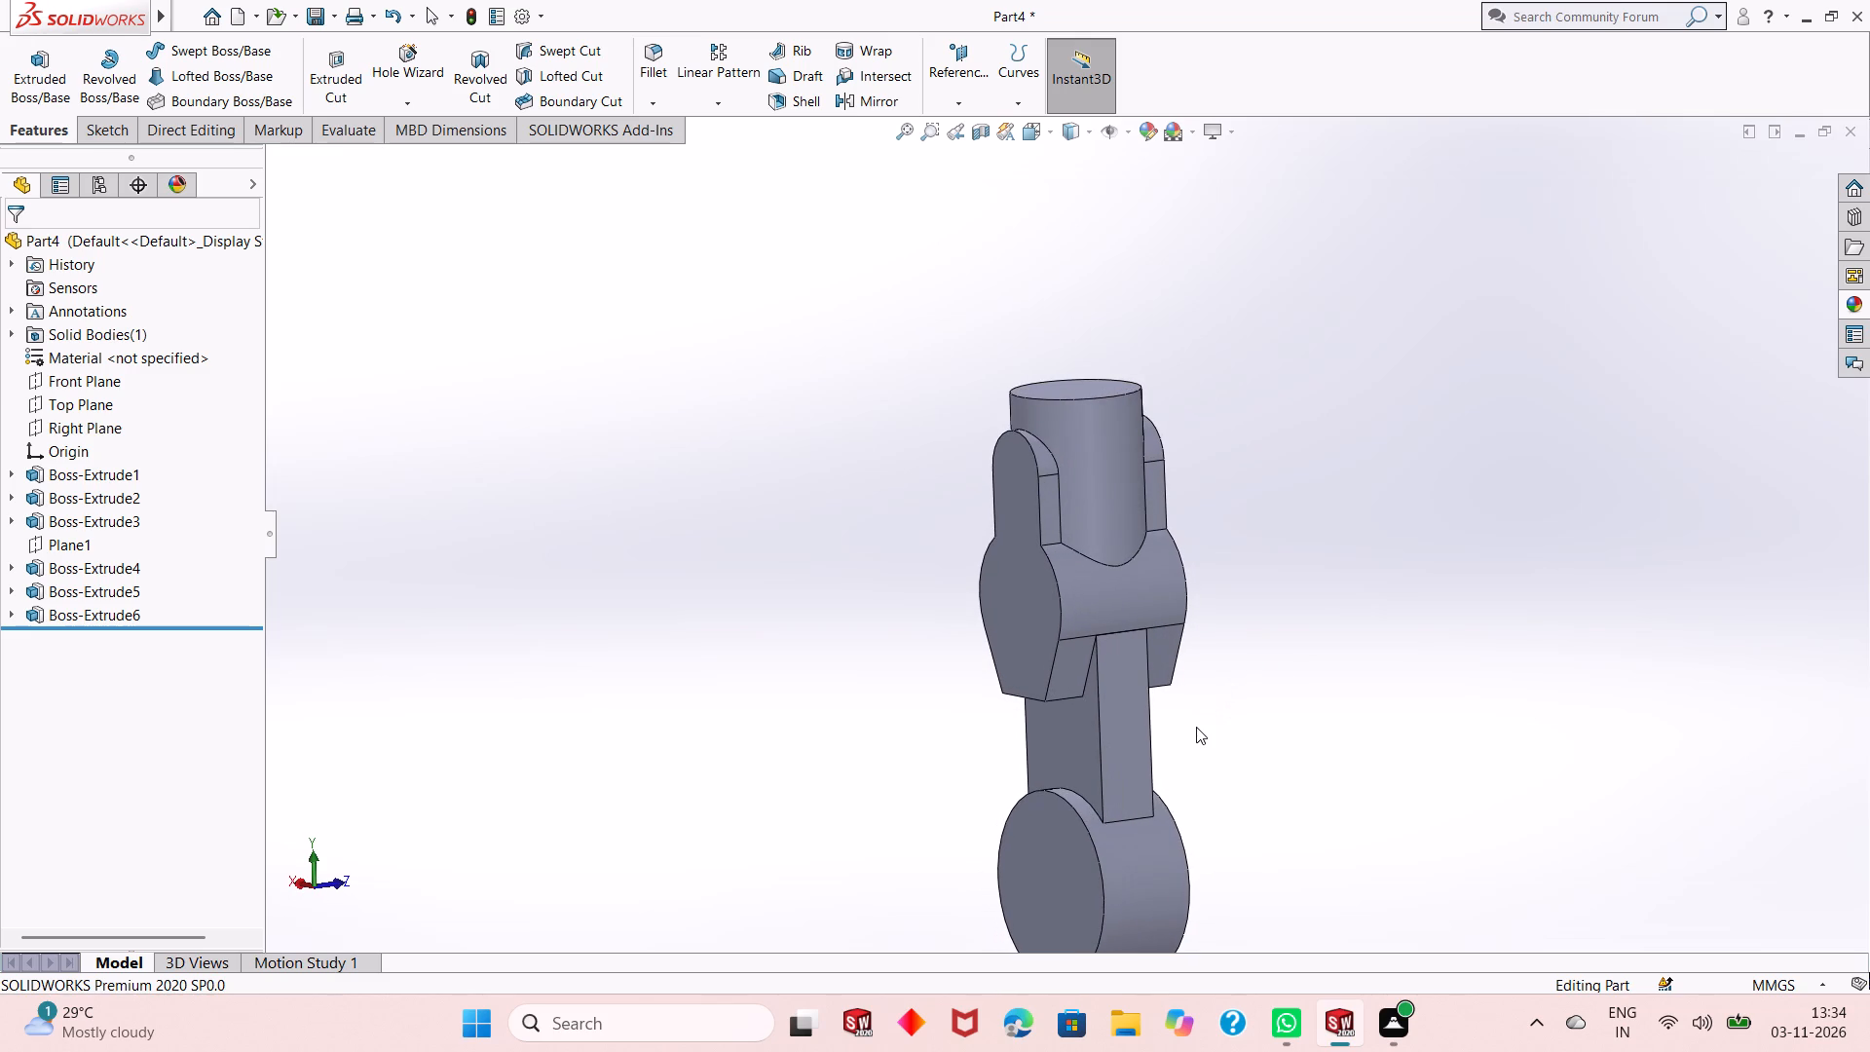
middle_click_drag(1092, 393, 1102, 557)
left_click(1083, 465)
left_click(1172, 412)
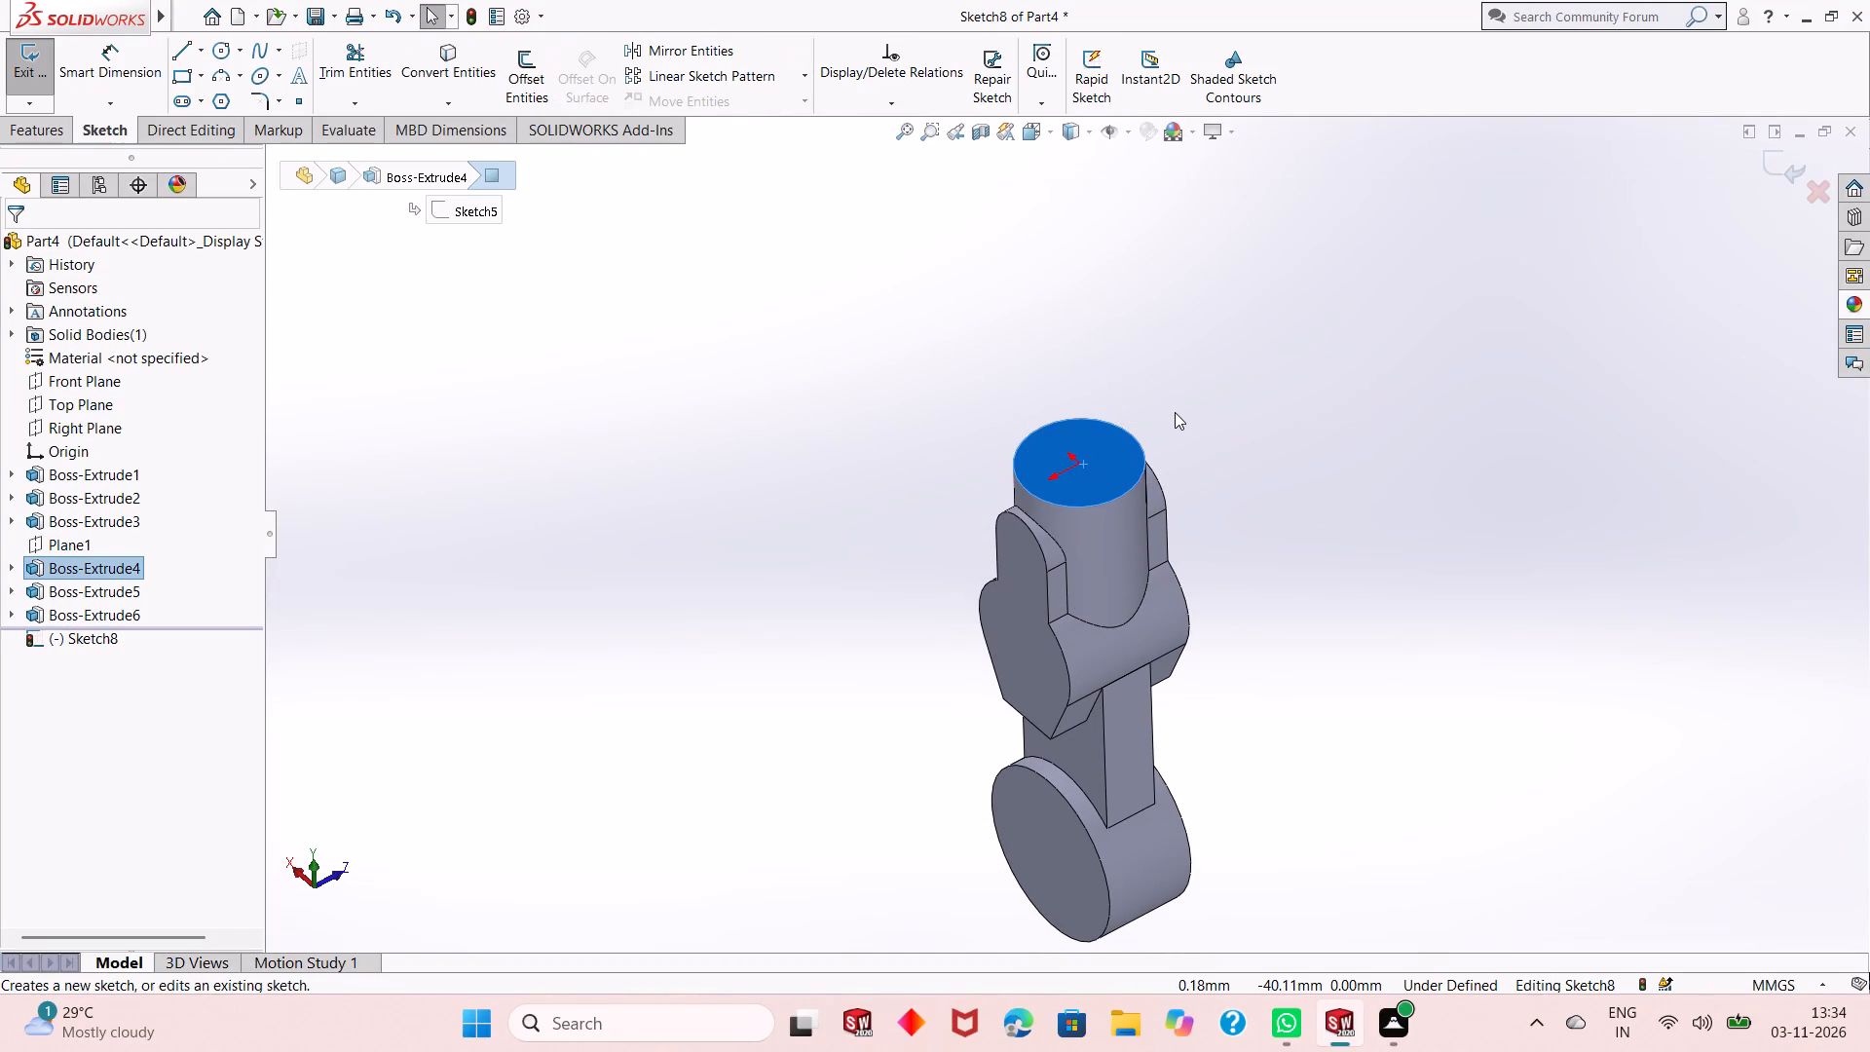
key("ctrl+8")
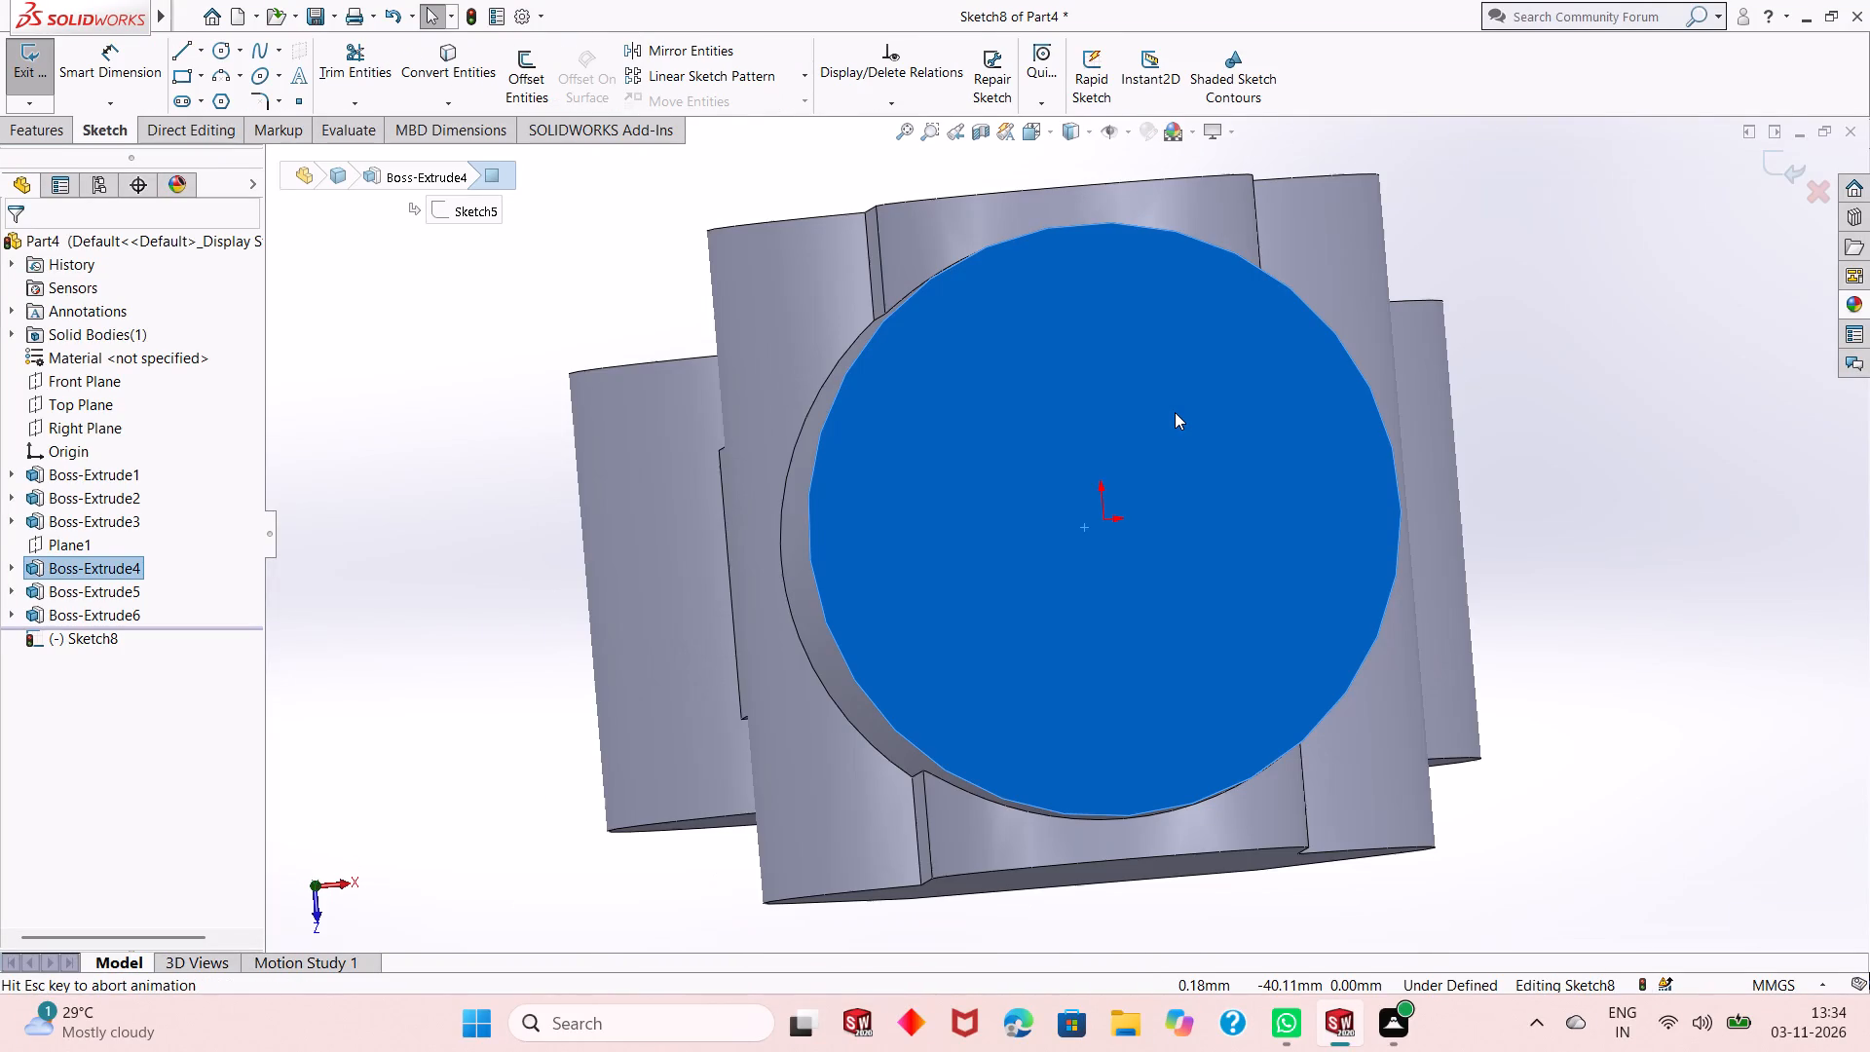
scroll(1100, 502, "up", 2)
left_click(1501, 348)
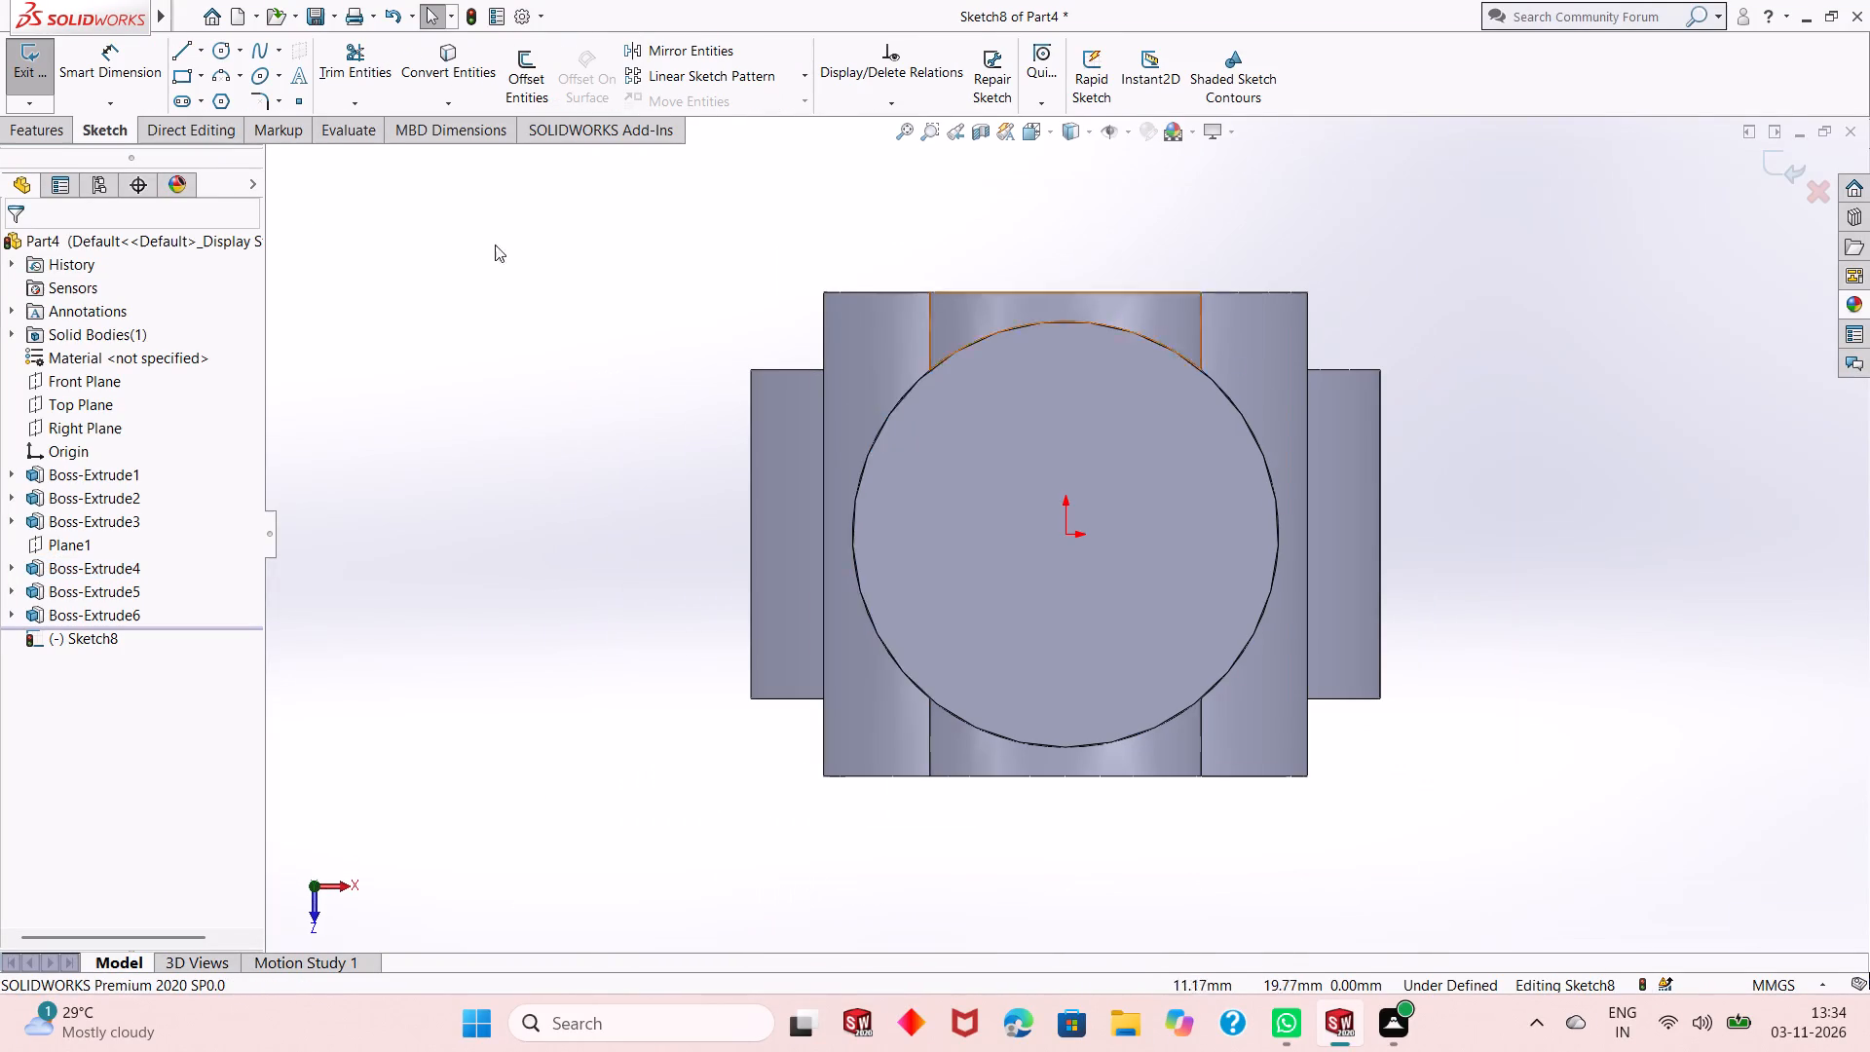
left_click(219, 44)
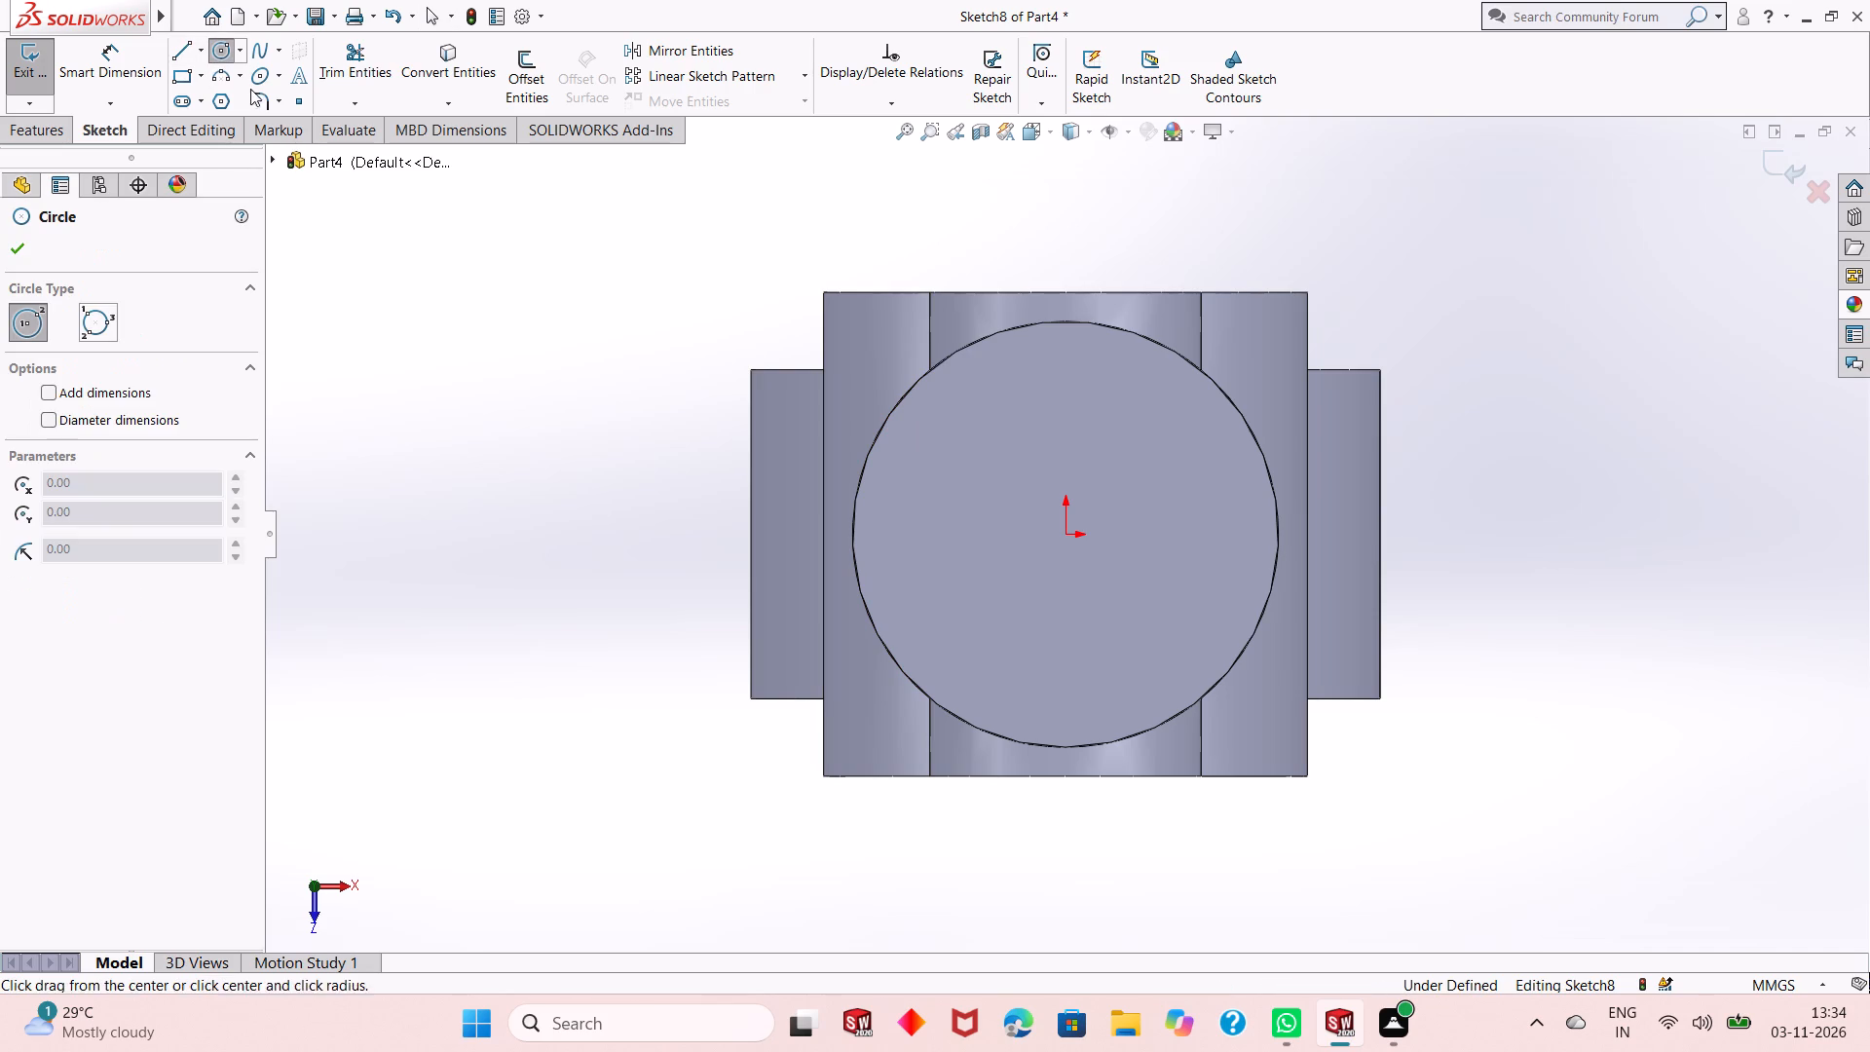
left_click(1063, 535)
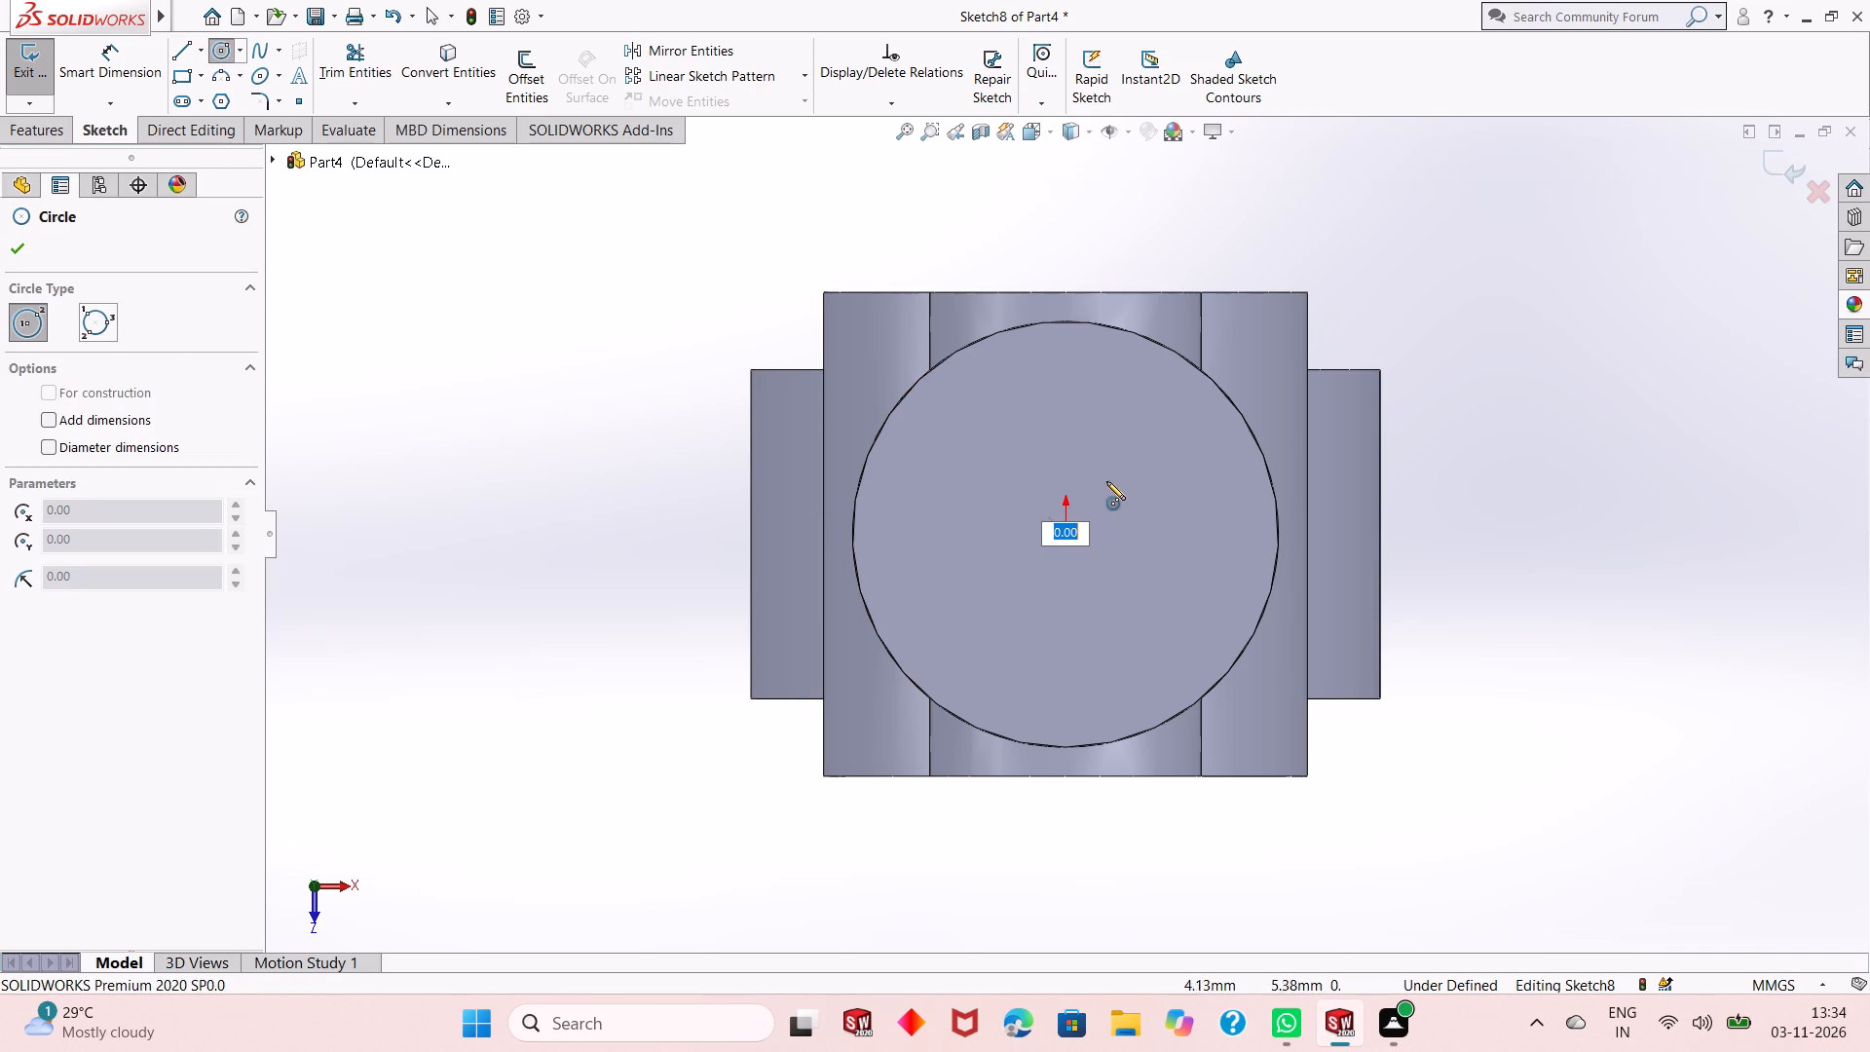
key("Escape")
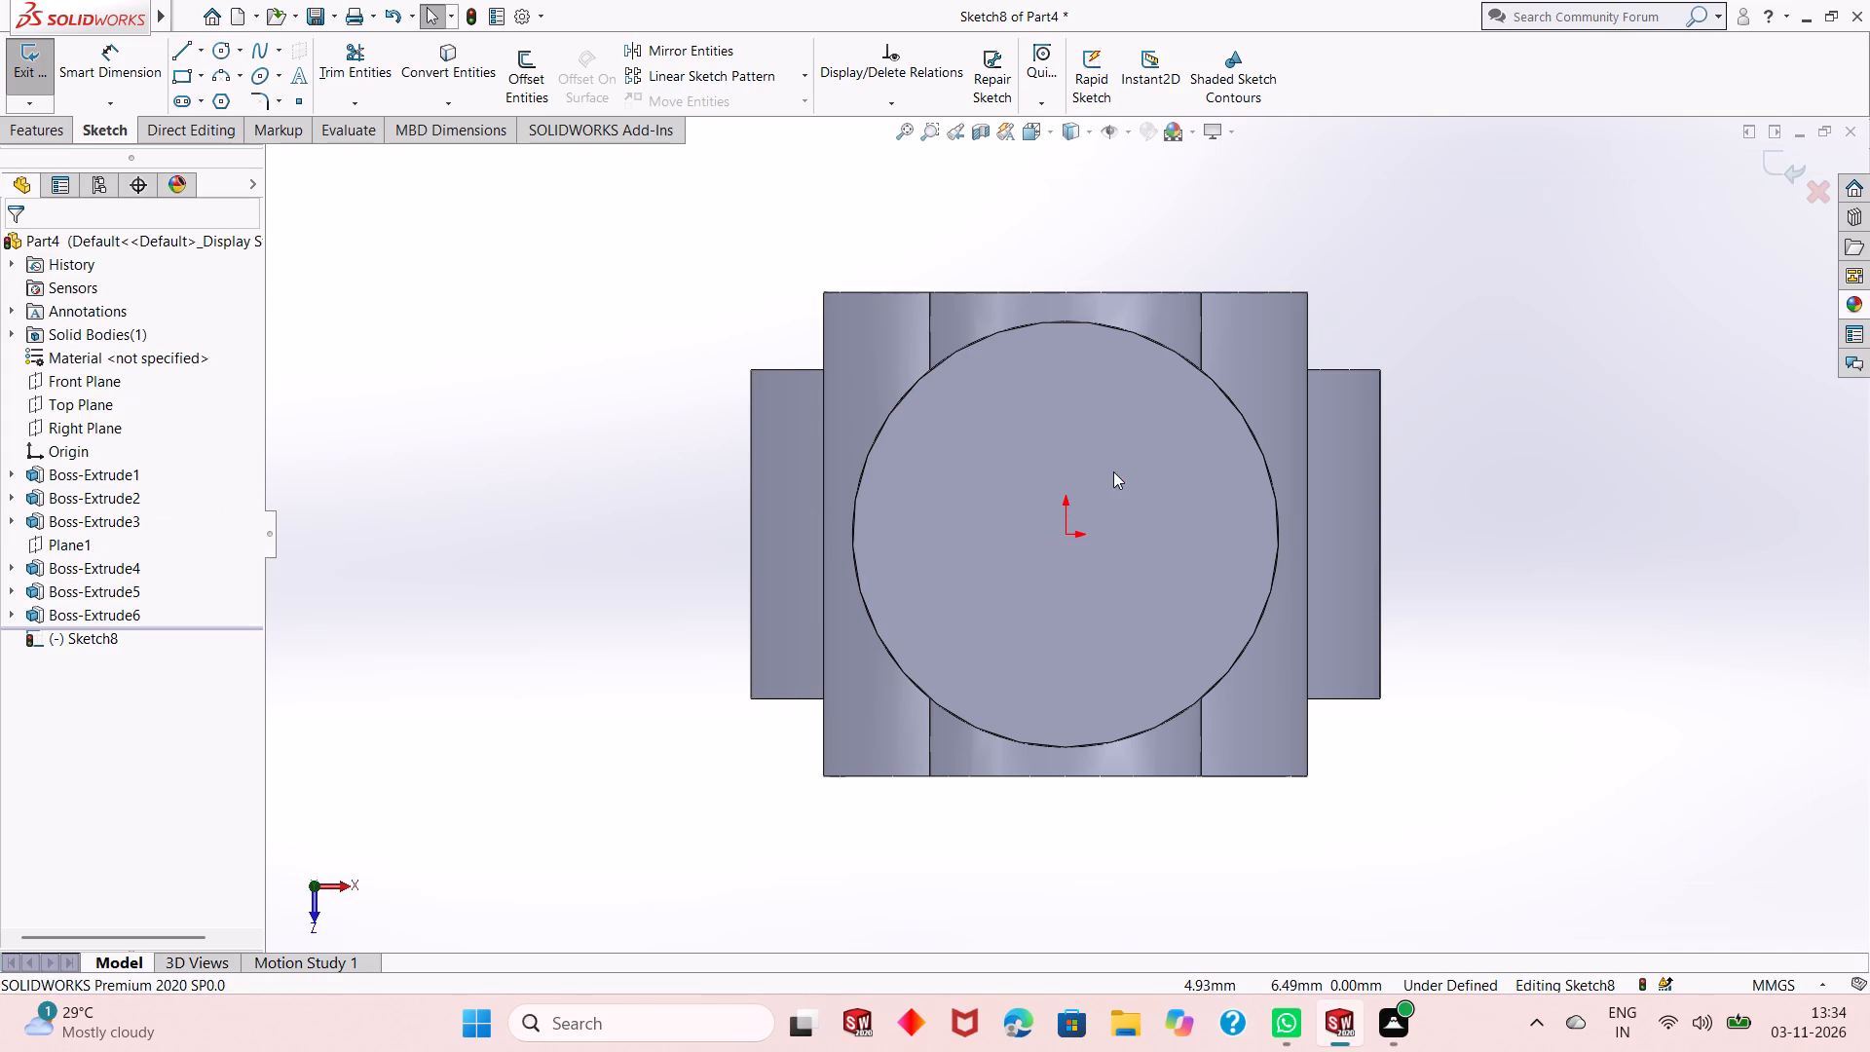
Sketch a circle of about 13.3 mm radius centred on the origin on the vertical cylinder's top face.
left_click(221, 56)
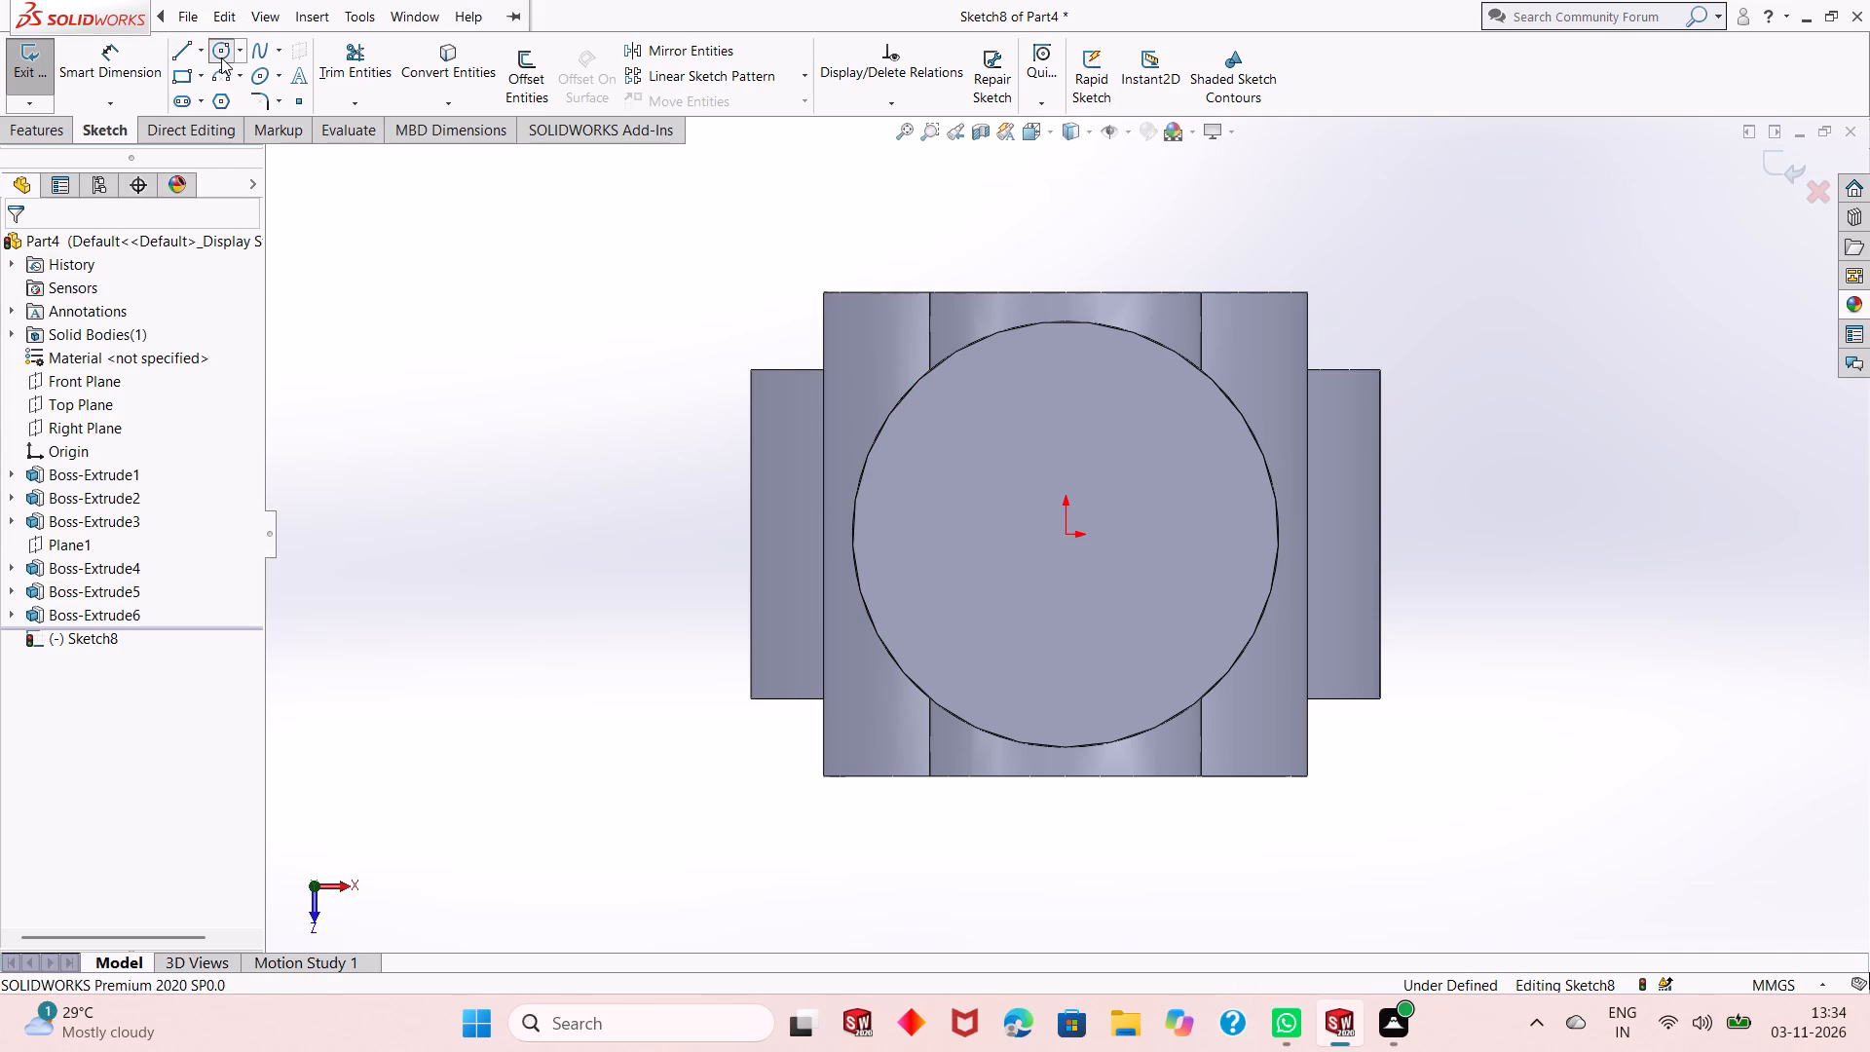
left_click(1064, 536)
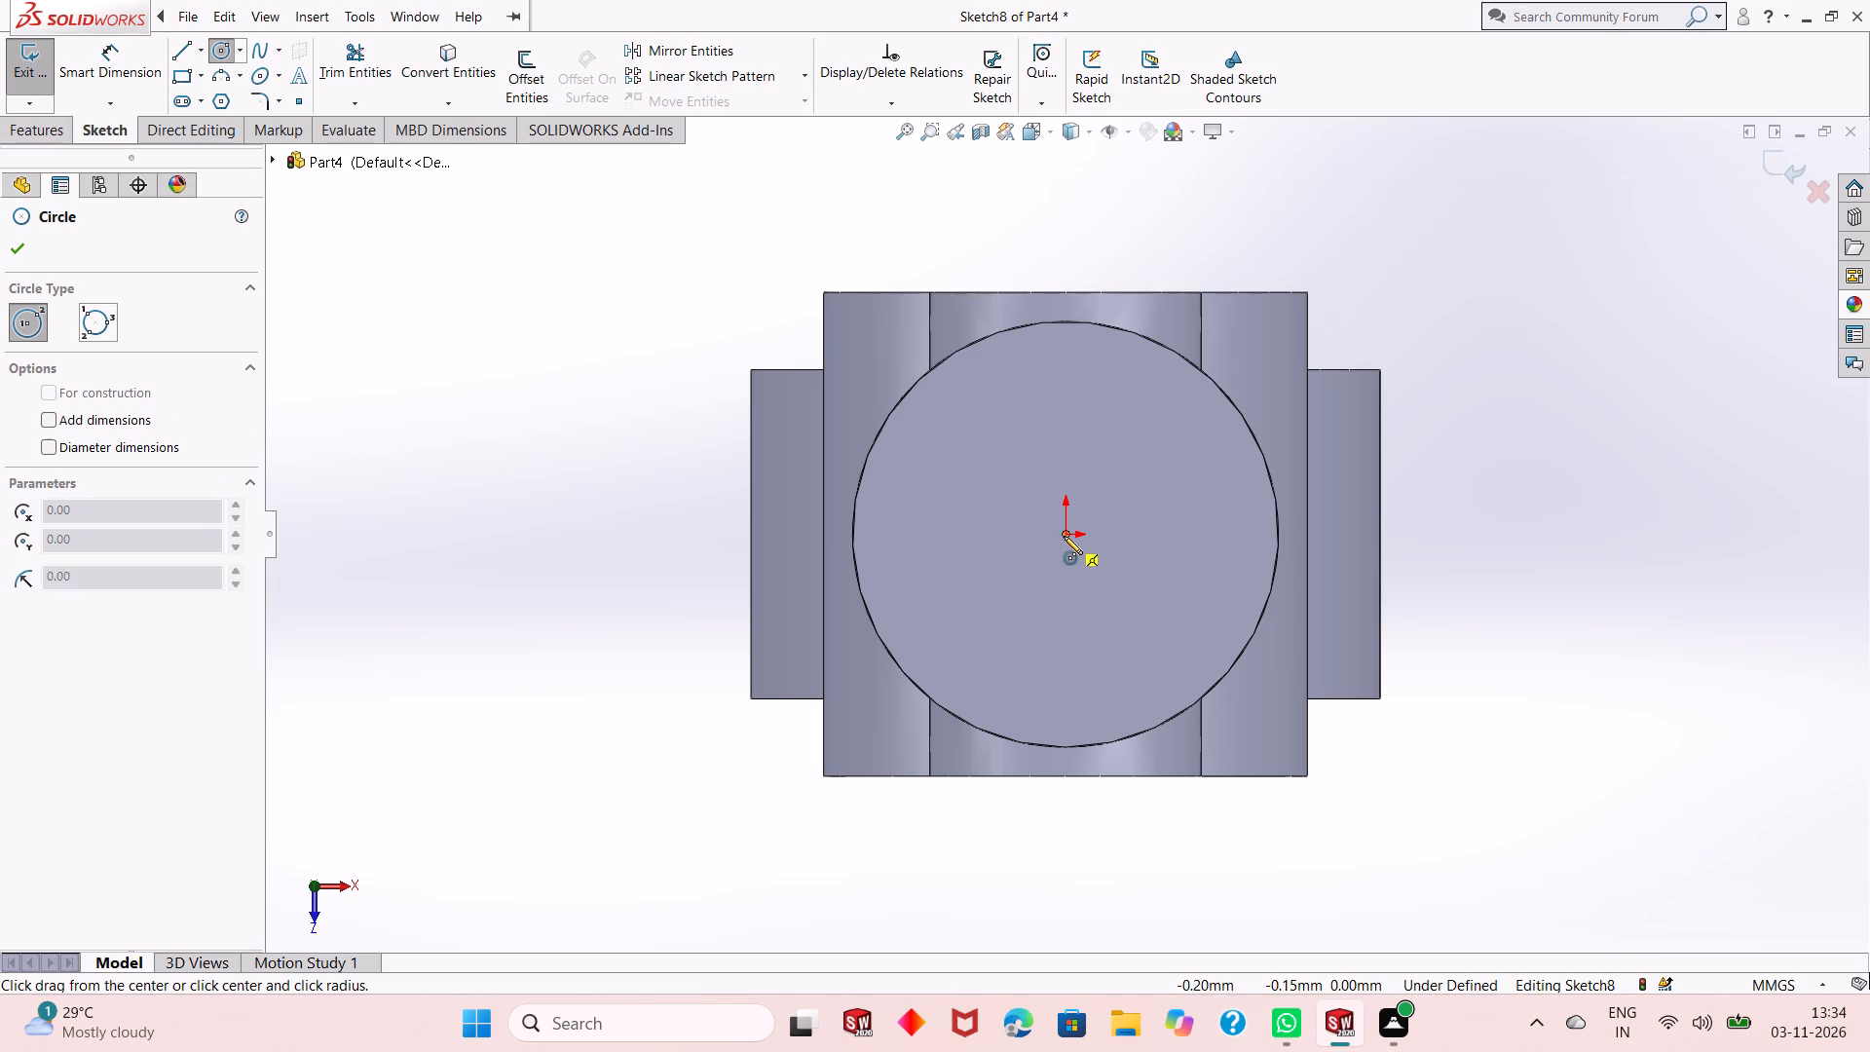
left_click(1143, 432)
right_click(1451, 371)
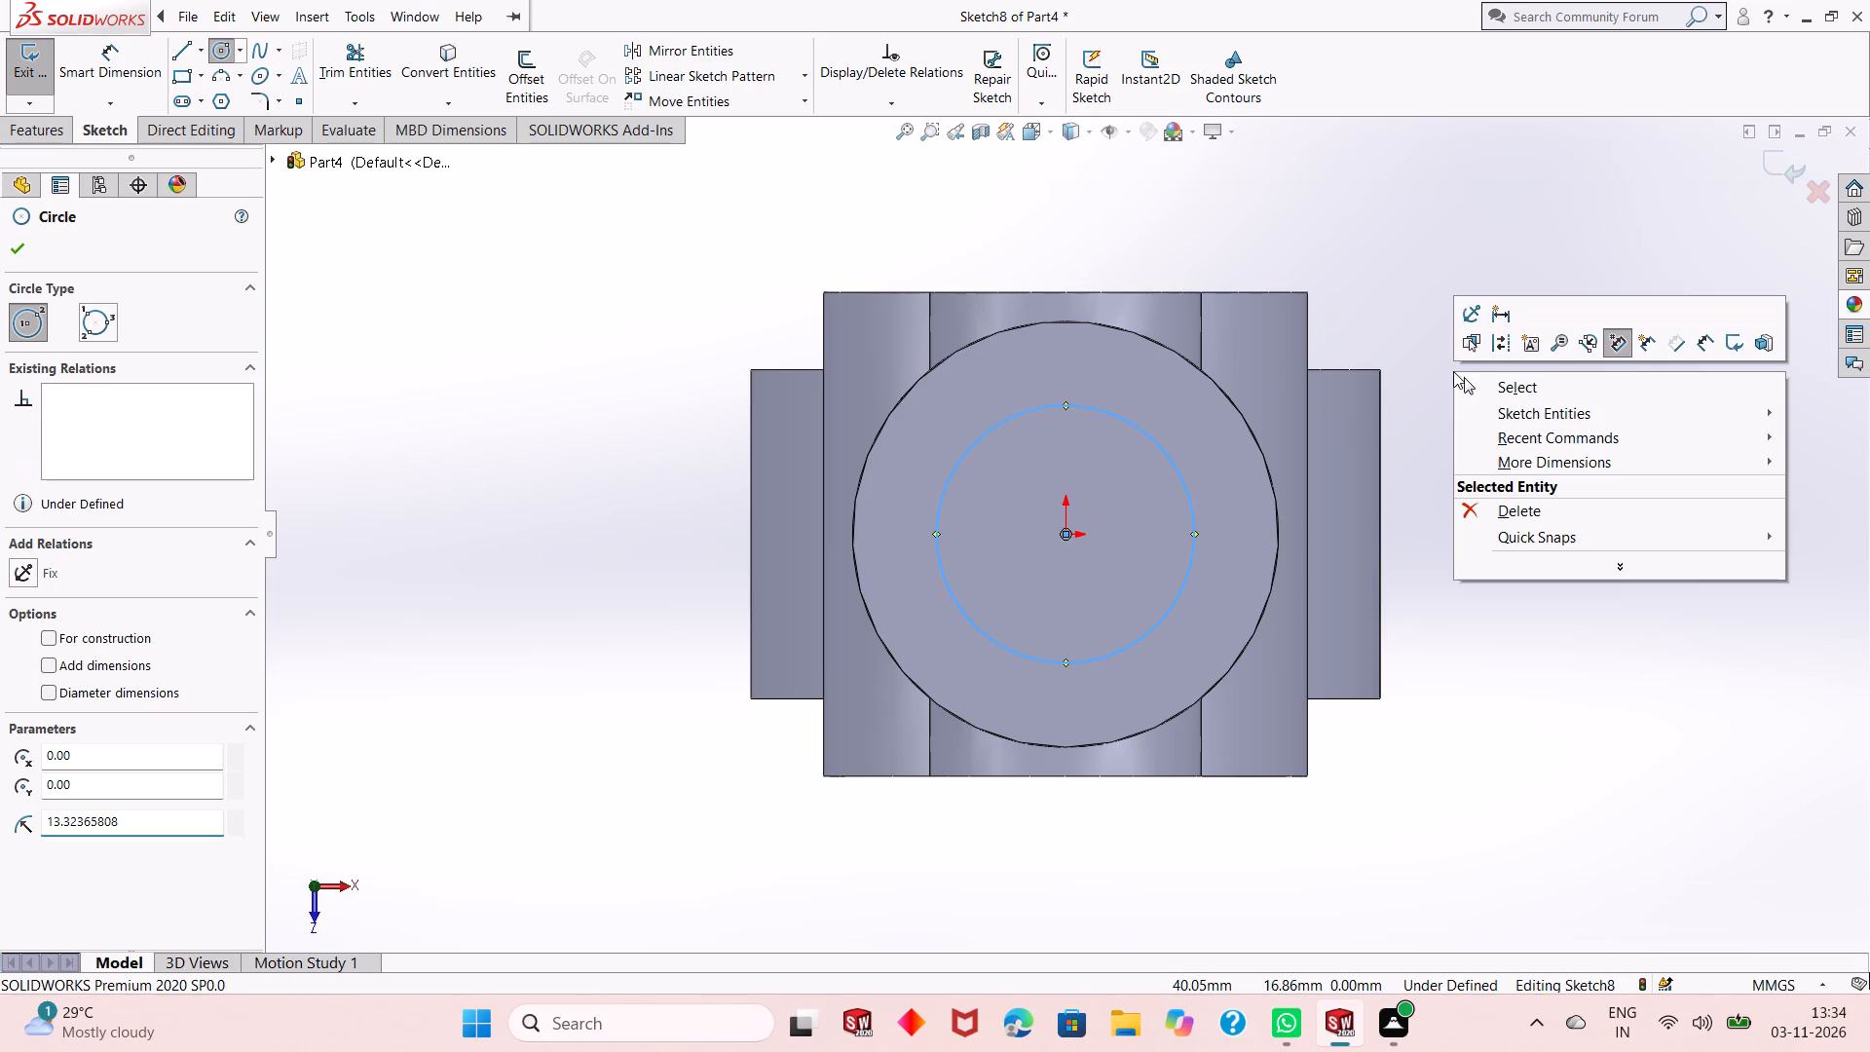
left_click(1488, 394)
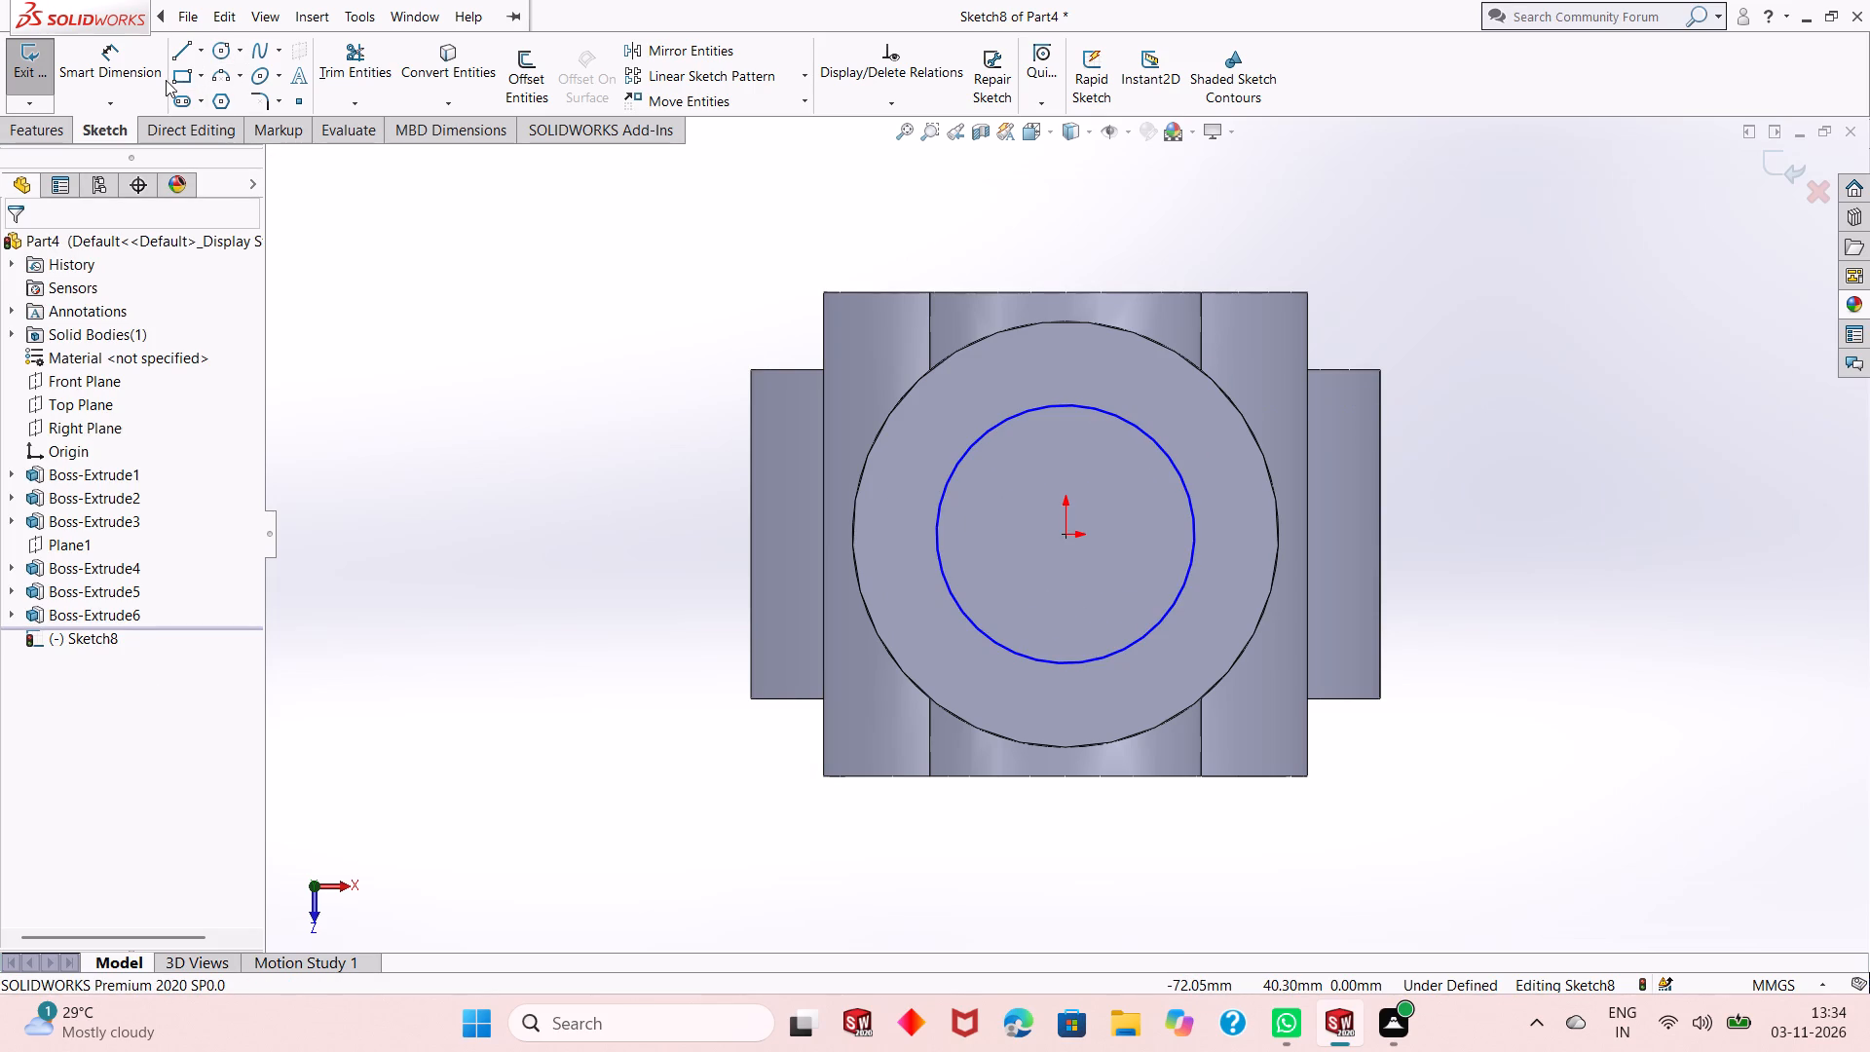
Dimension the new circle's diameter as 22.20 mm.
left_click(125, 73)
left_click(1117, 652)
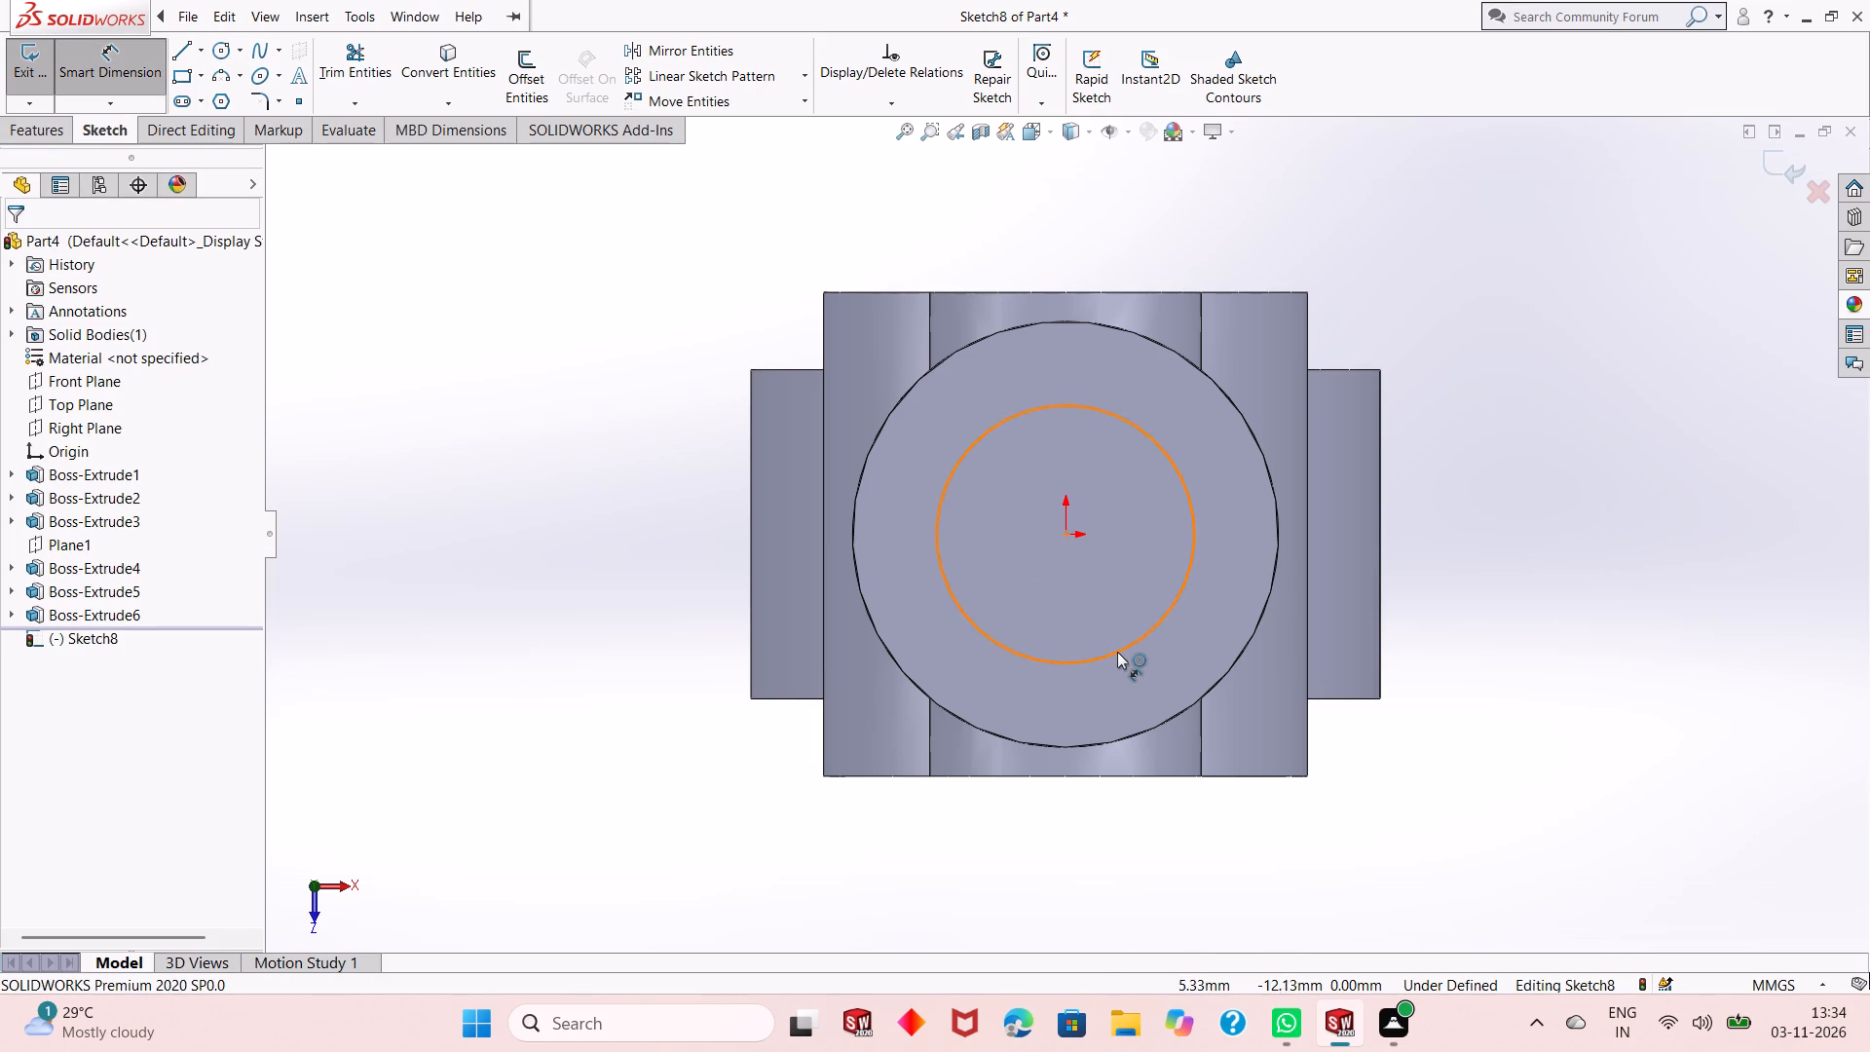
left_click(1425, 781)
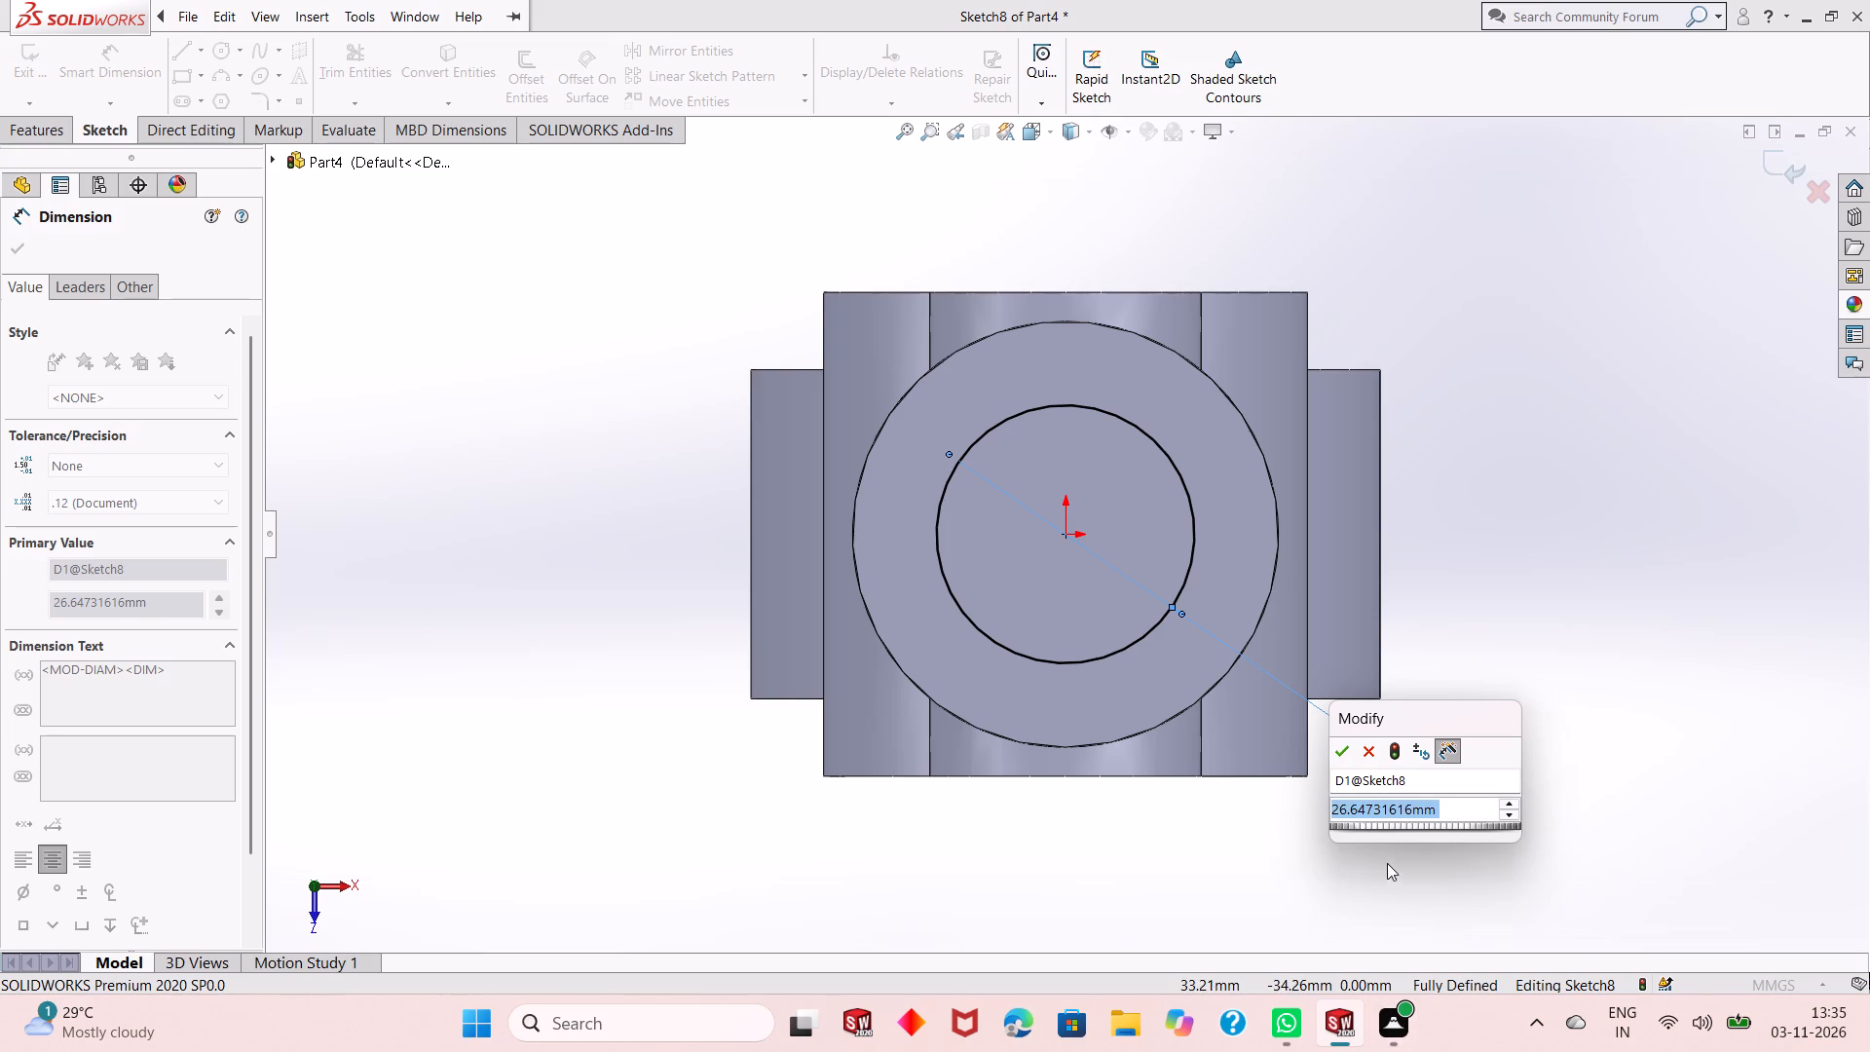
key("BackSpace")
key("BackSpace")
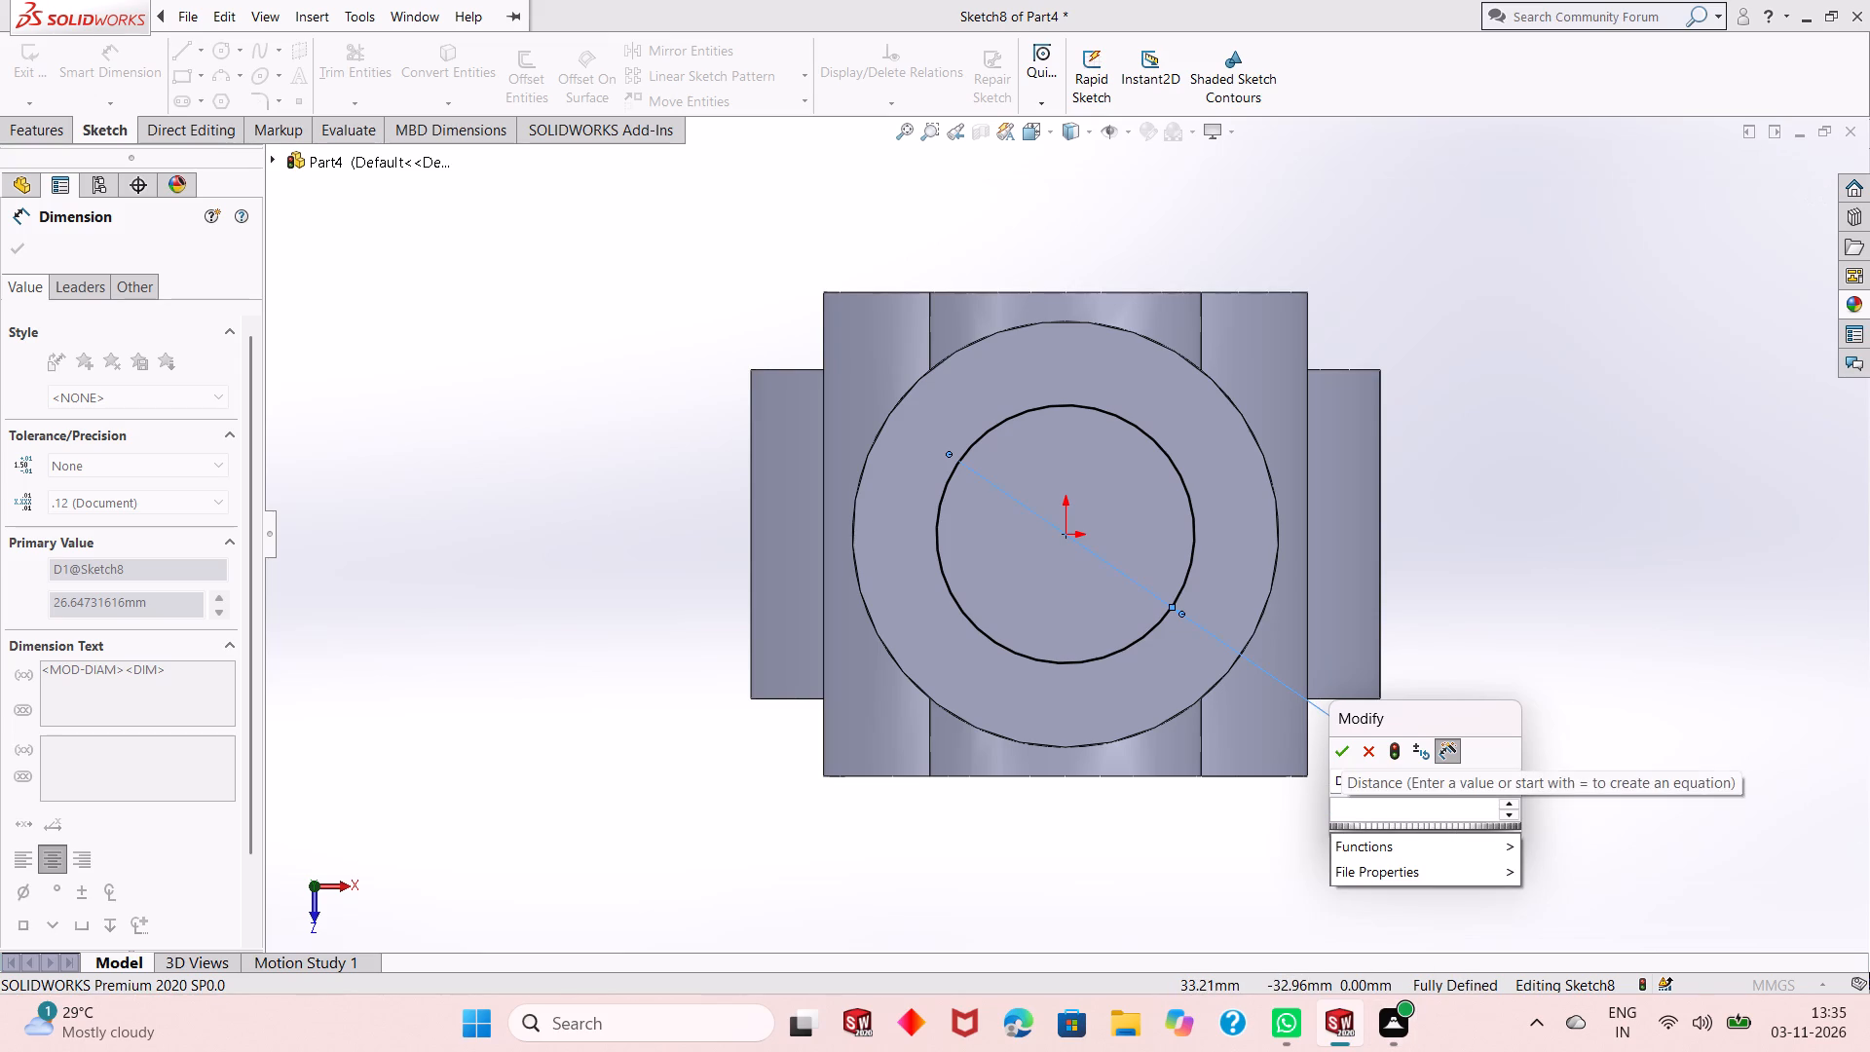
key("BackSpace")
type("22.20")
key("Return")
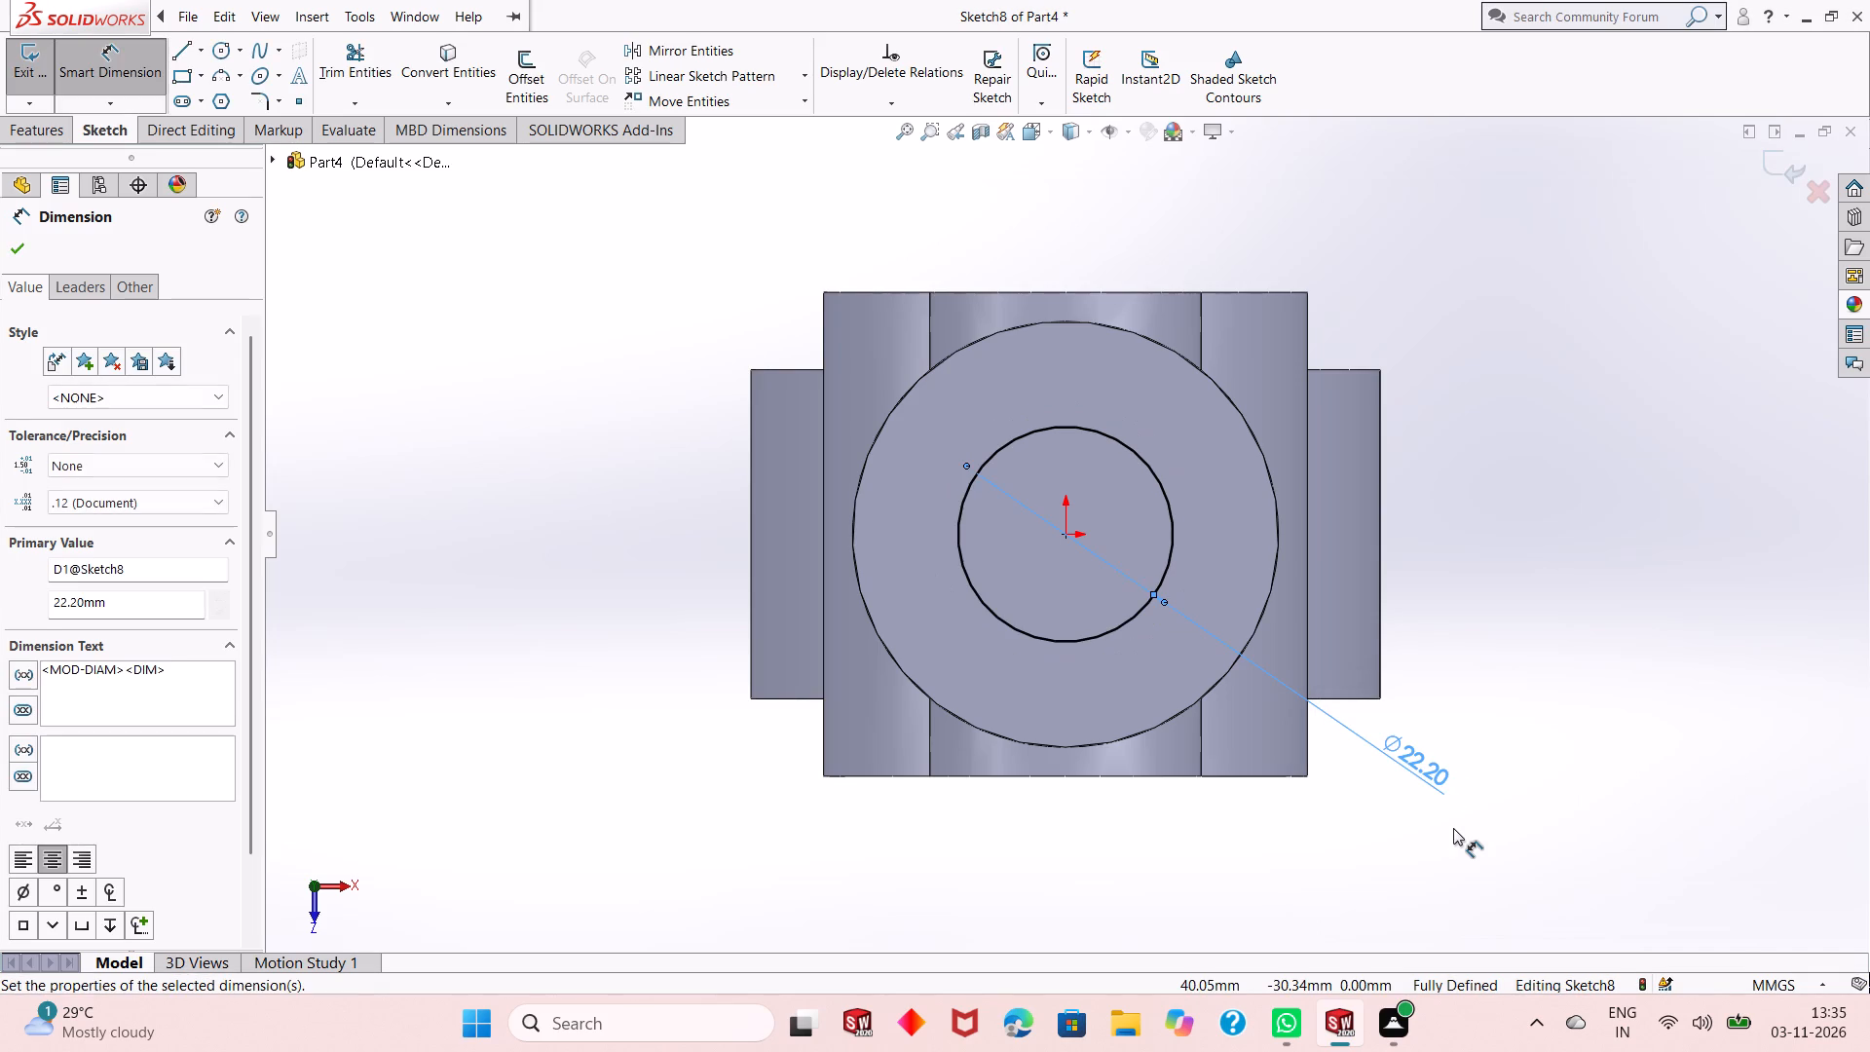
left_click(18, 260)
Start an extruded cut from the 22.20 mm circle with the Up To Next end condition.
scroll(992, 589, "down", 1)
middle_click_drag(992, 591, 992, 489)
scroll(992, 487, "up", 2)
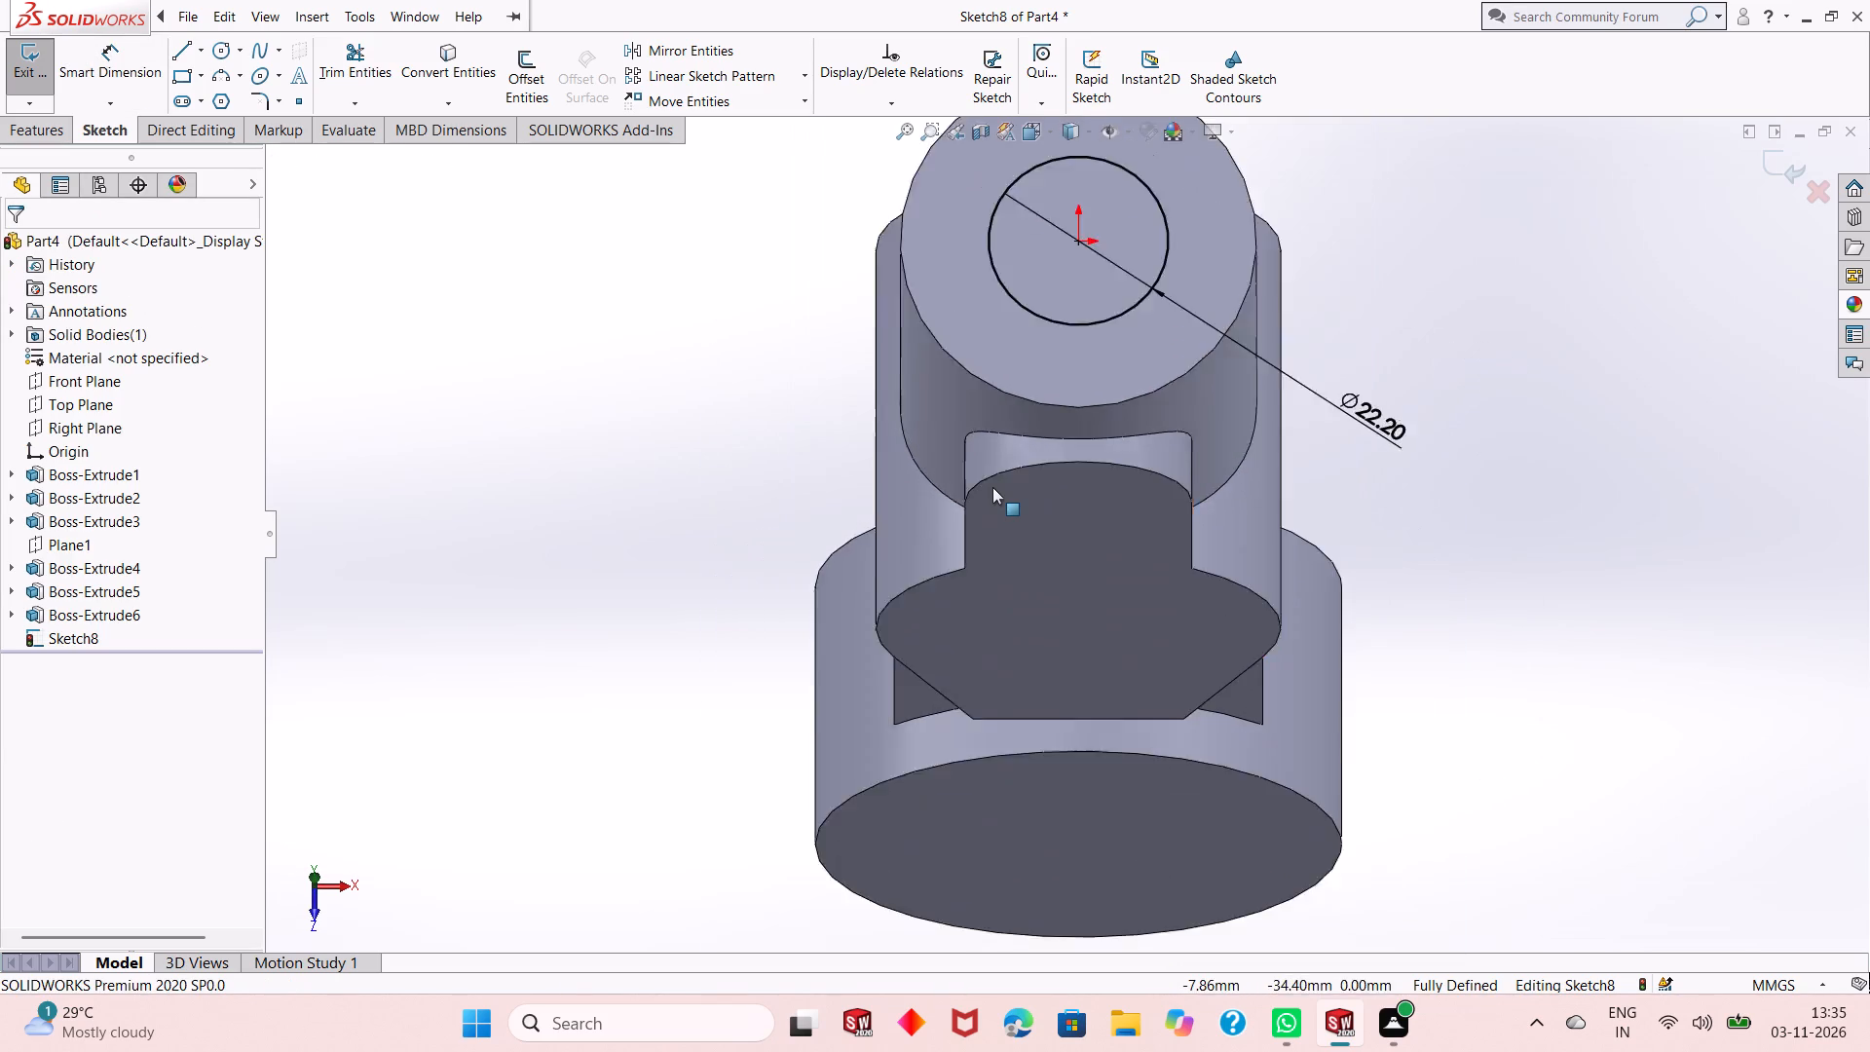
scroll(992, 487, "up", 4)
scroll(1218, 620, "up", 1)
middle_click_drag(1218, 620, 1126, 444)
left_click(50, 134)
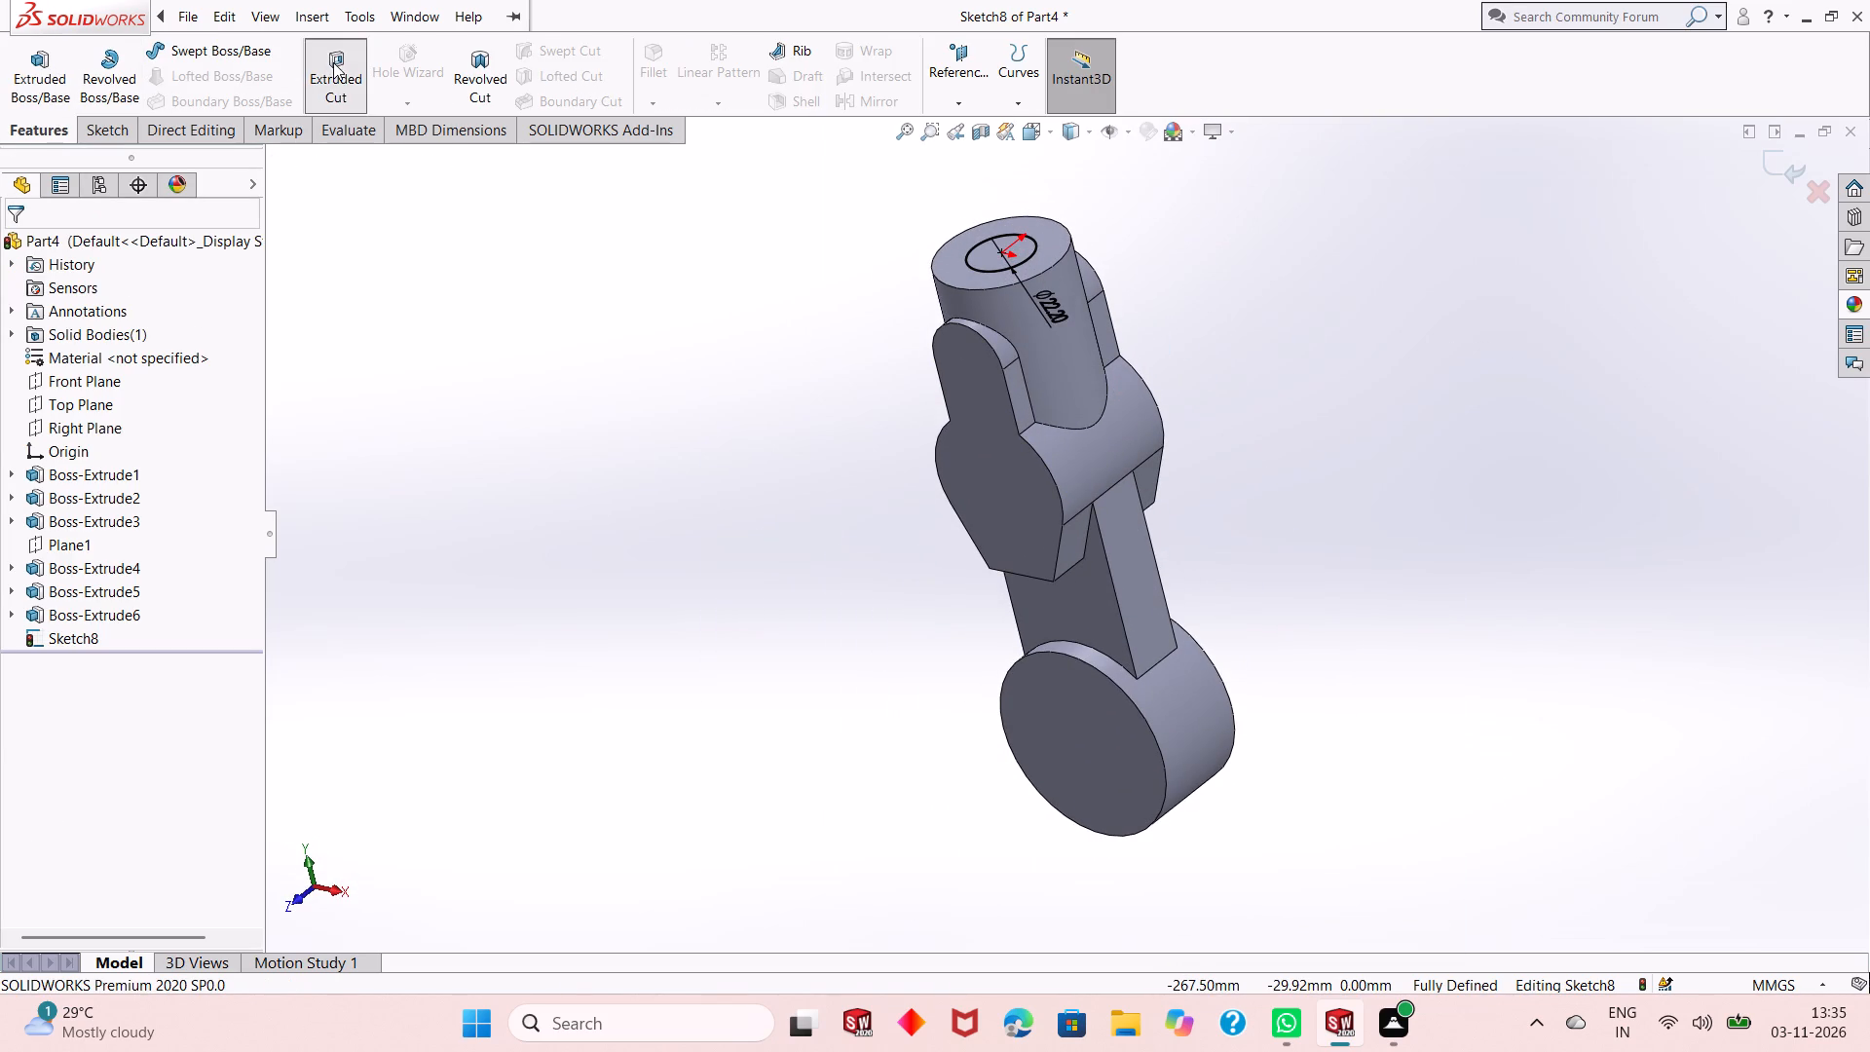
left_click(333, 62)
left_click(141, 388)
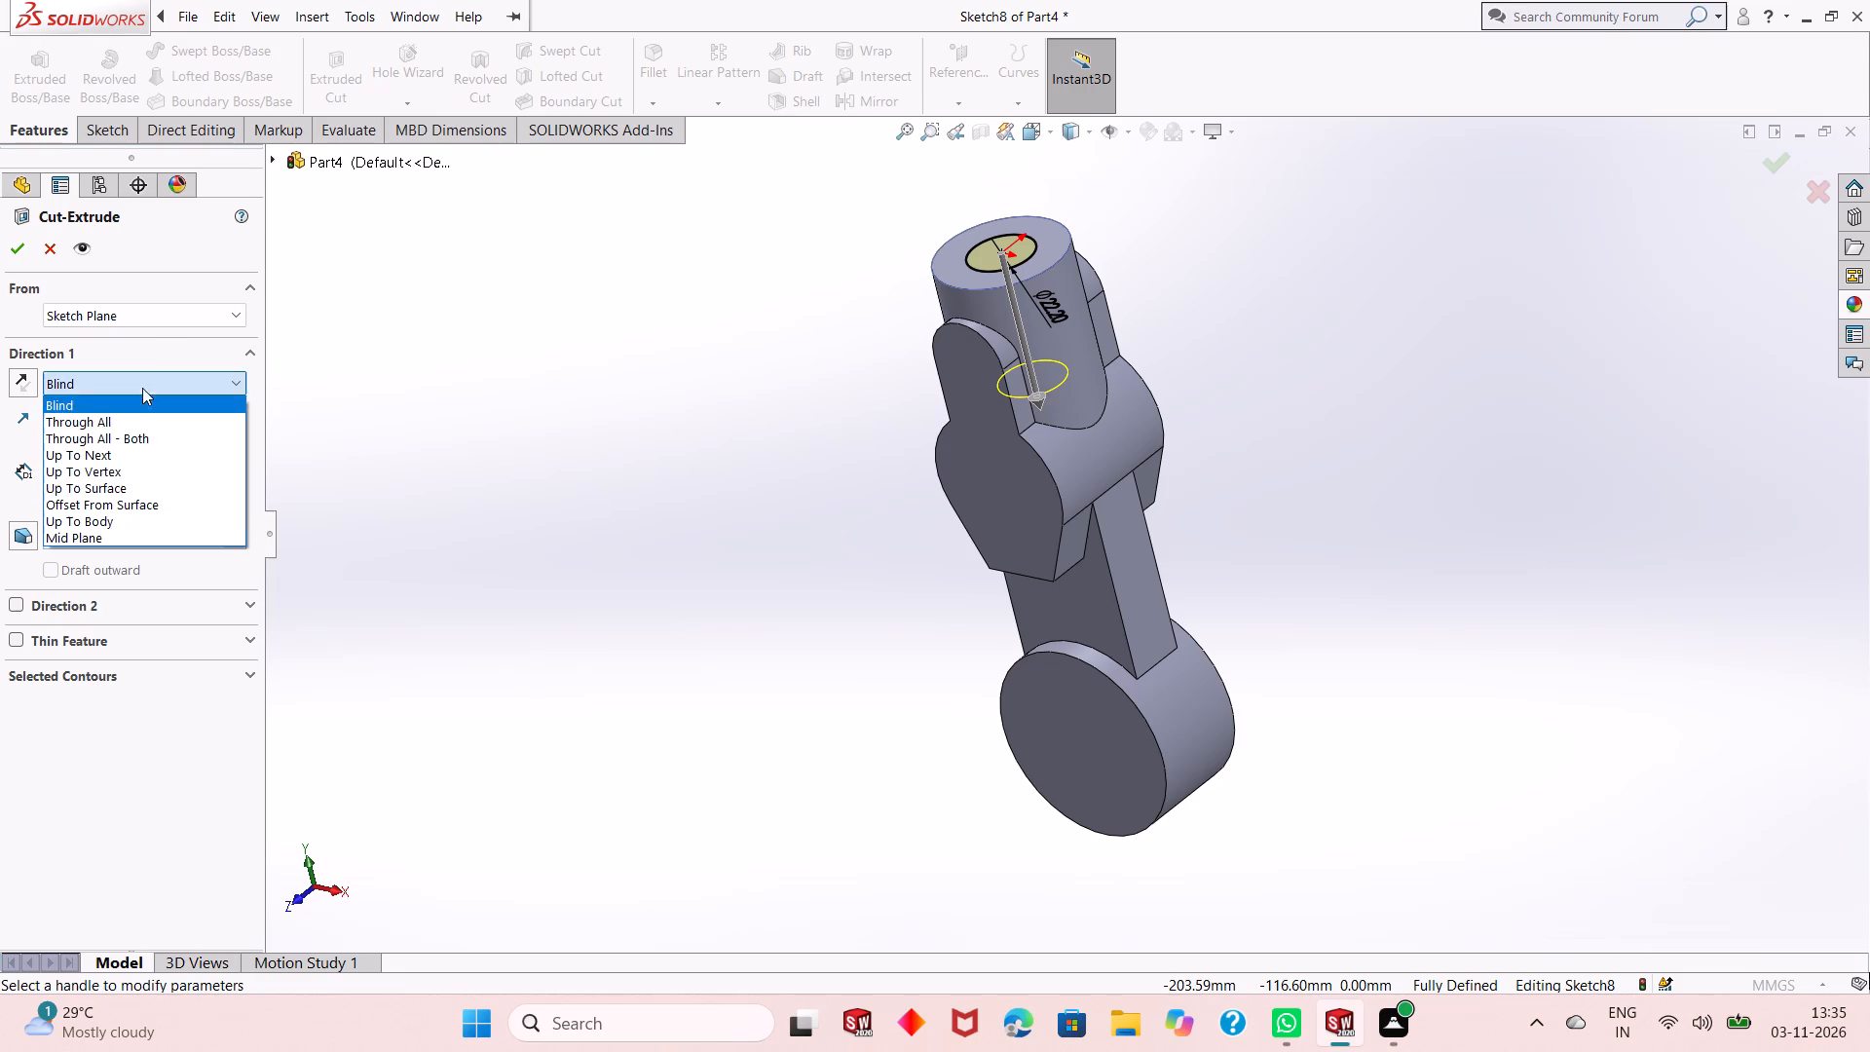
left_click(150, 459)
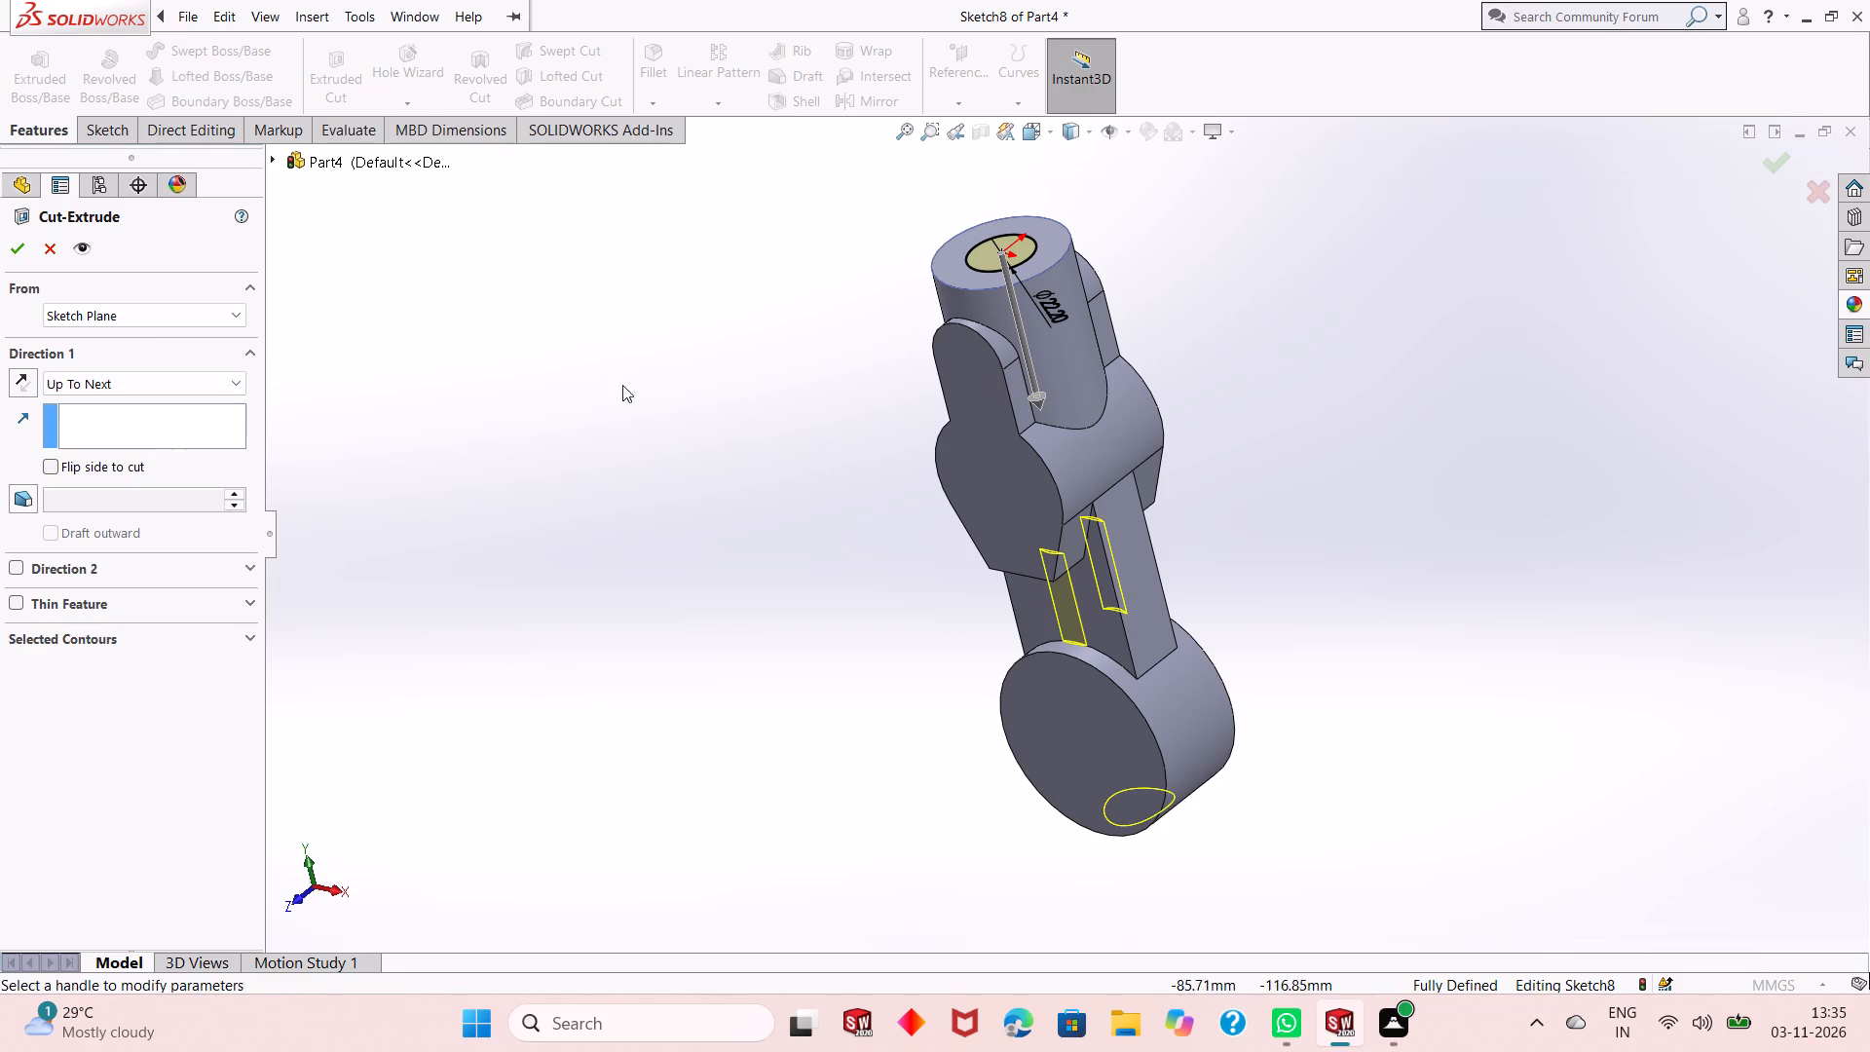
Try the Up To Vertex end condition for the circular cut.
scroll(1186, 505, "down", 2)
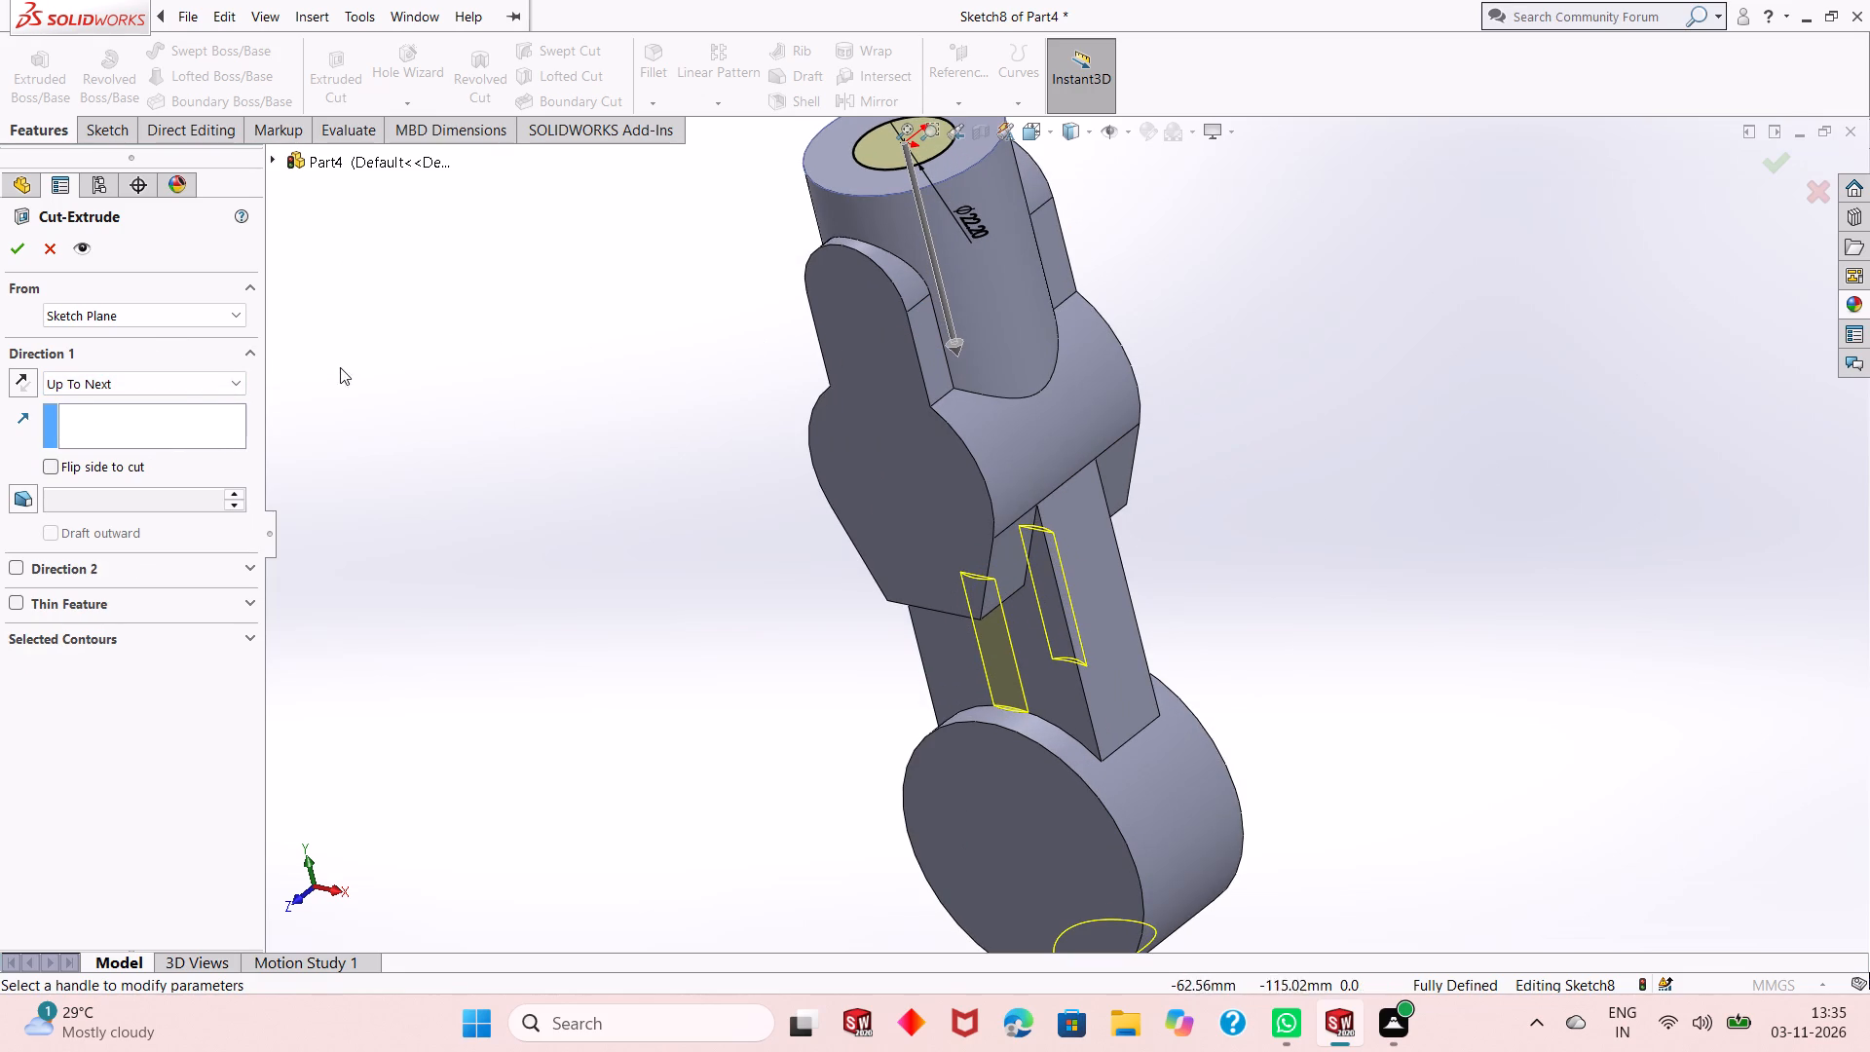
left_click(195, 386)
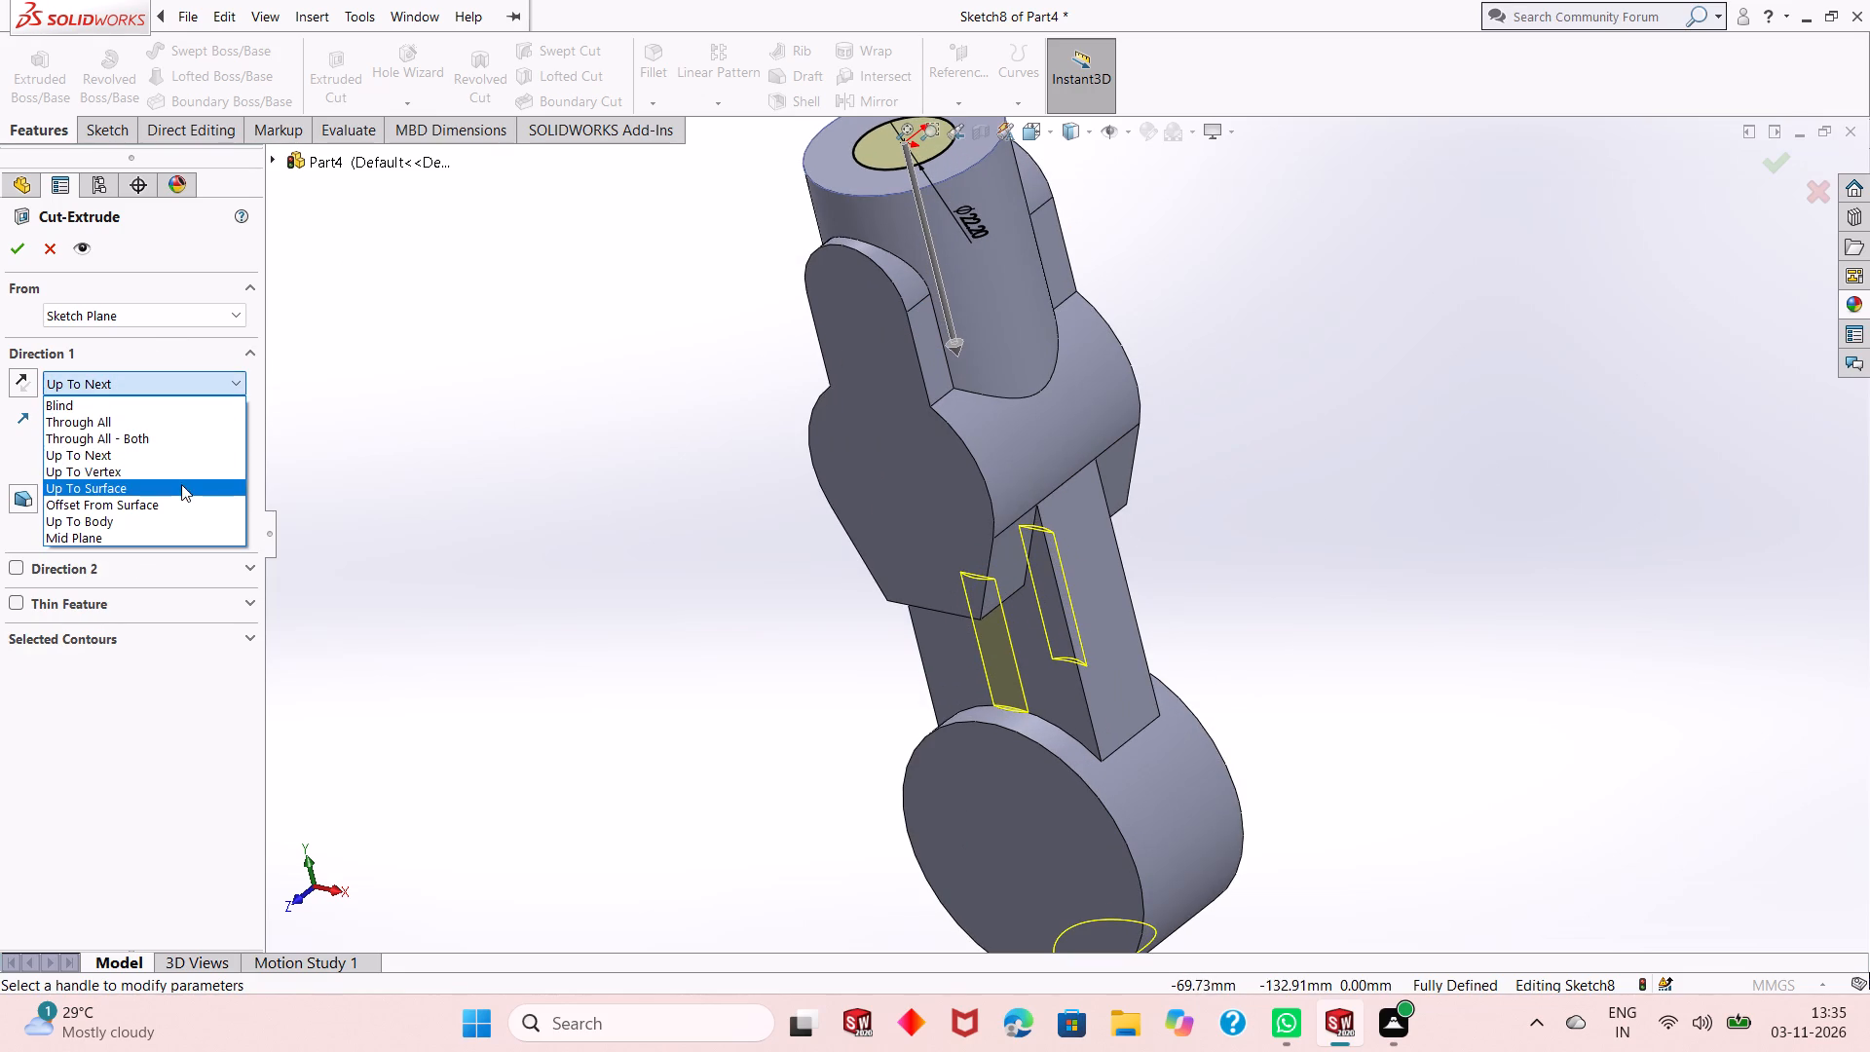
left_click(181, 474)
Set the model's display style to Hidden Lines Visible to expose the cylinder's junction with the body.
middle_click_drag(715, 440, 715, 442)
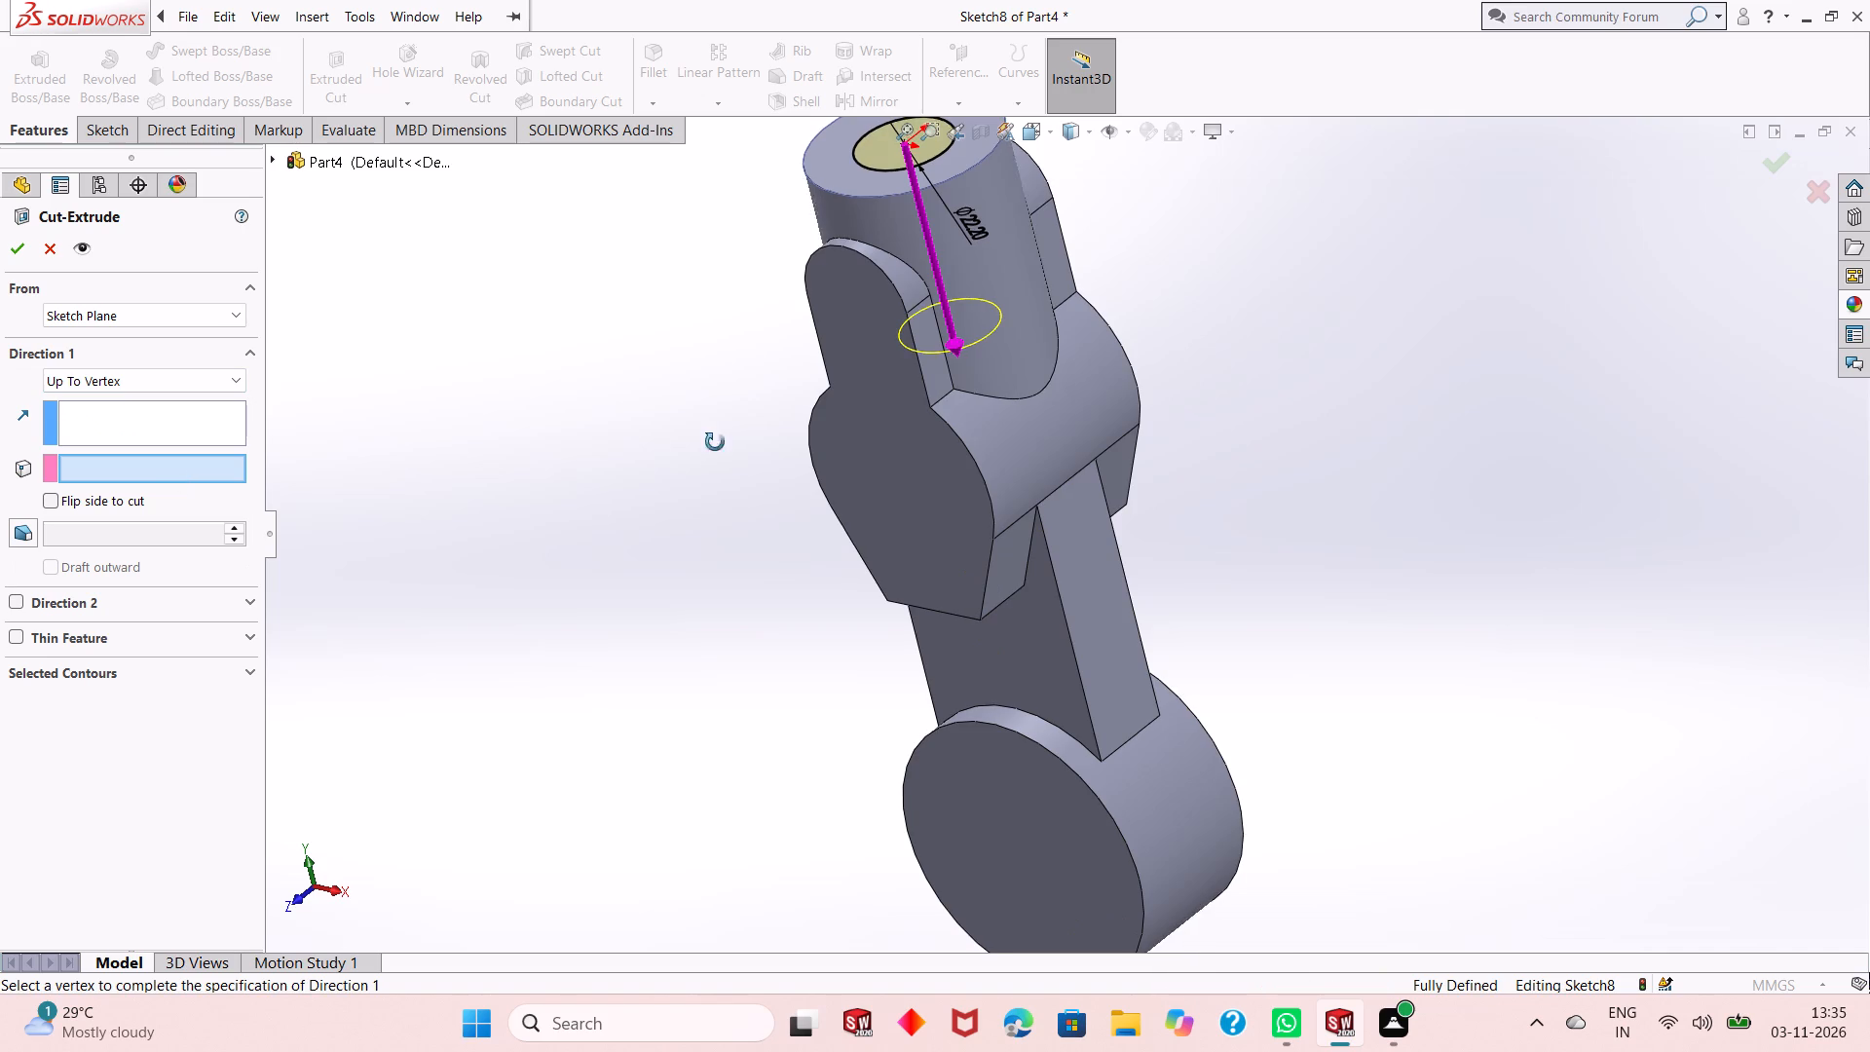
middle_click_drag(715, 442, 613, 487)
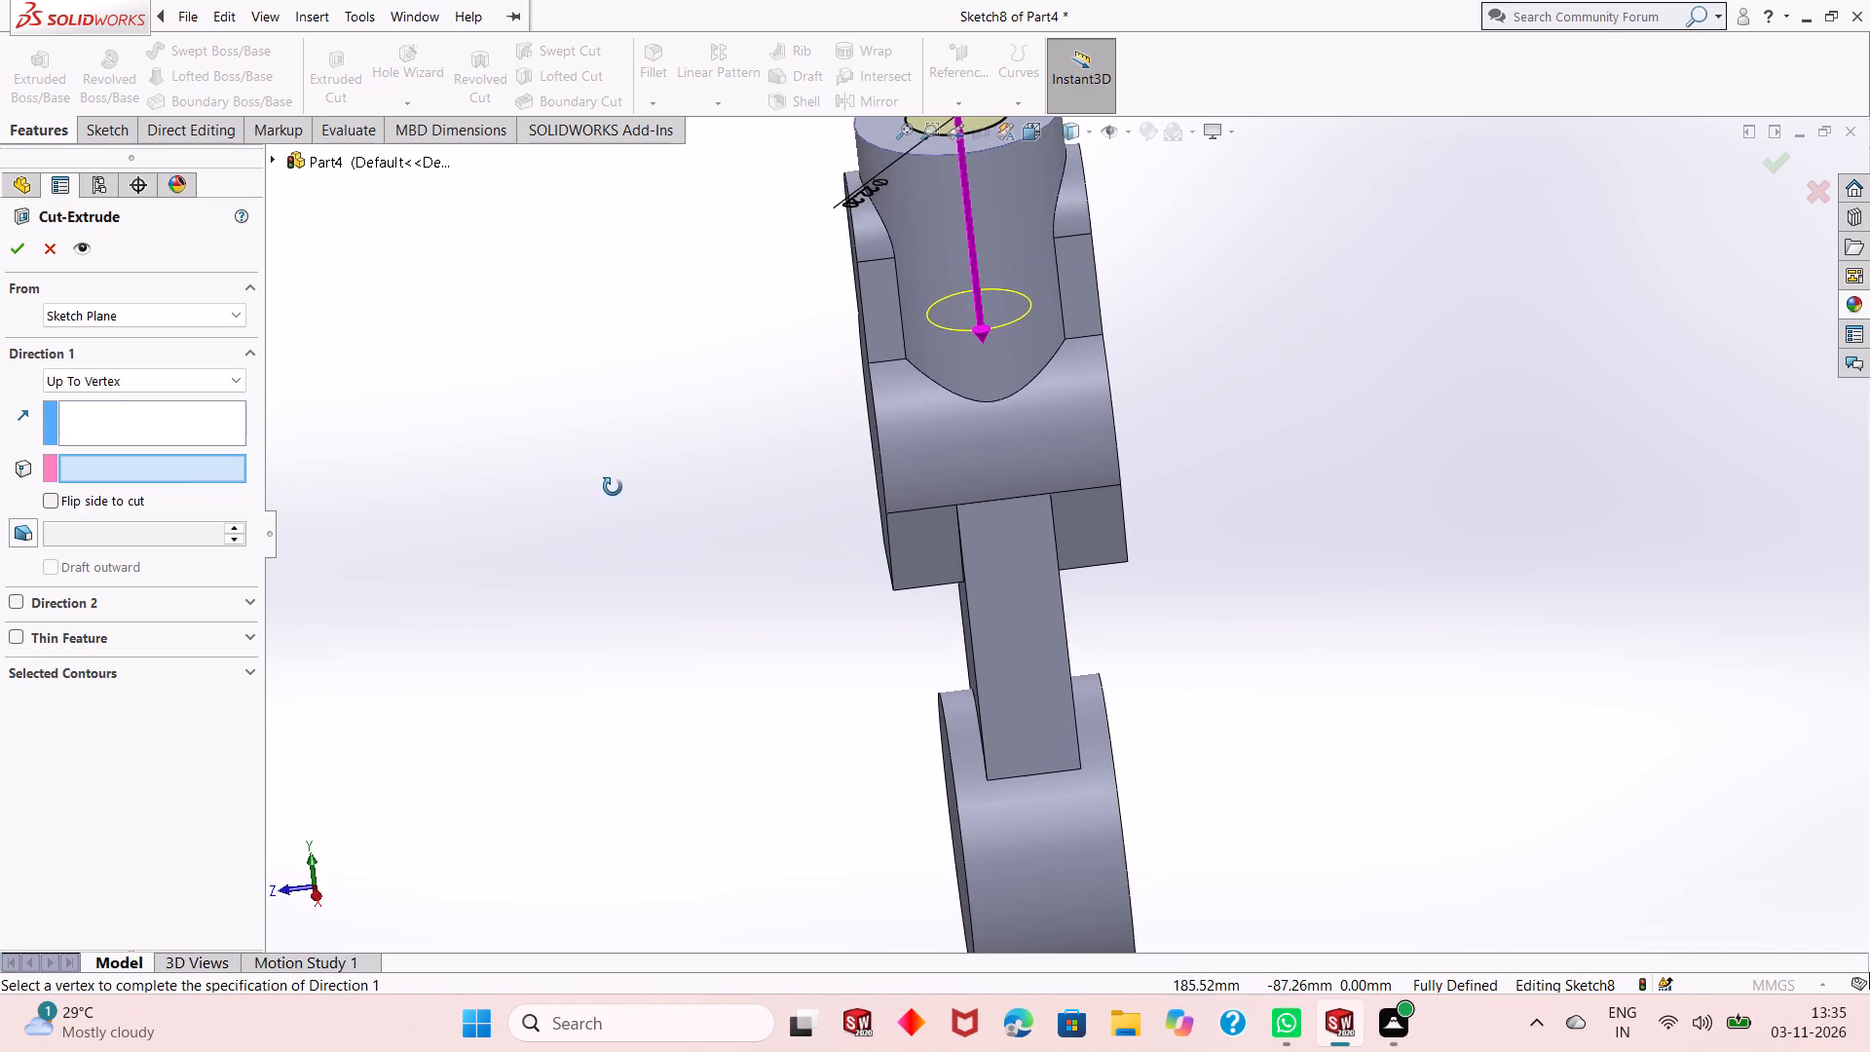
middle_click_drag(613, 487, 614, 487)
scroll(828, 288, "up", 1)
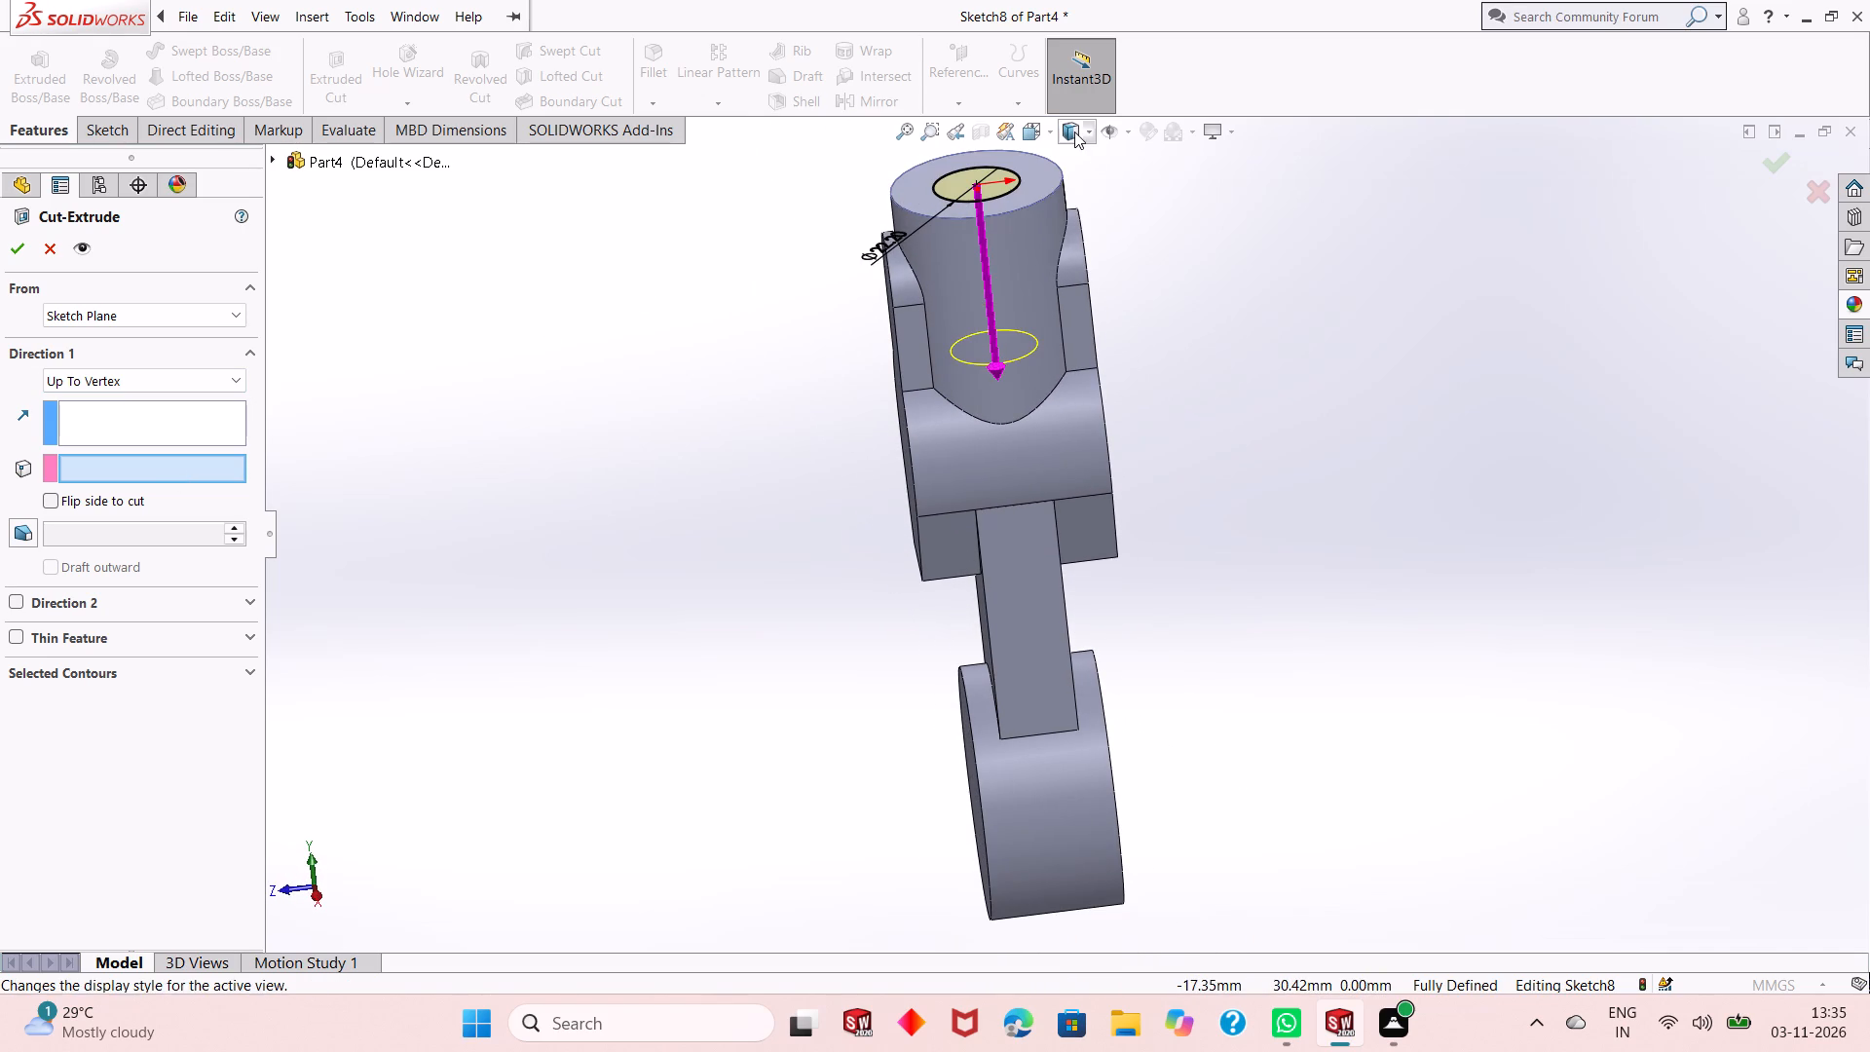
left_click(1074, 131)
left_click(1073, 241)
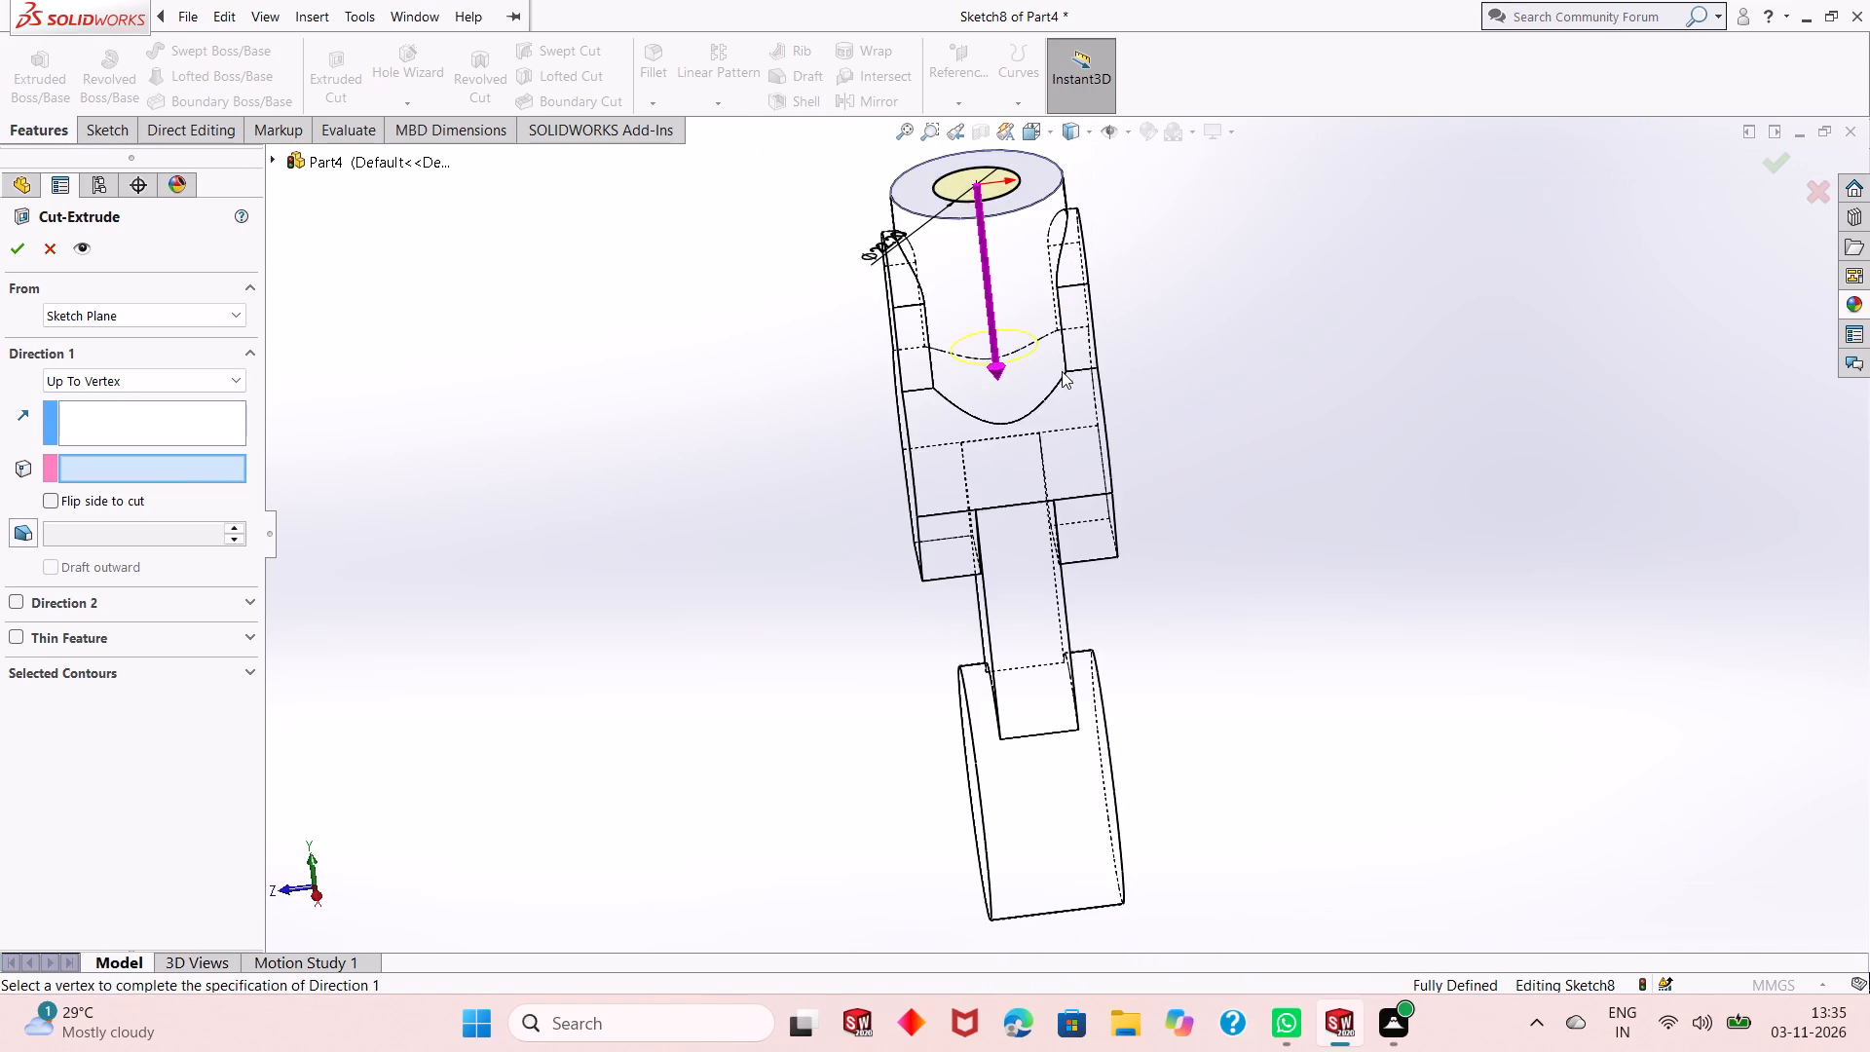
middle_click_drag(1063, 371, 1052, 297)
scroll(1042, 305, "down", 1)
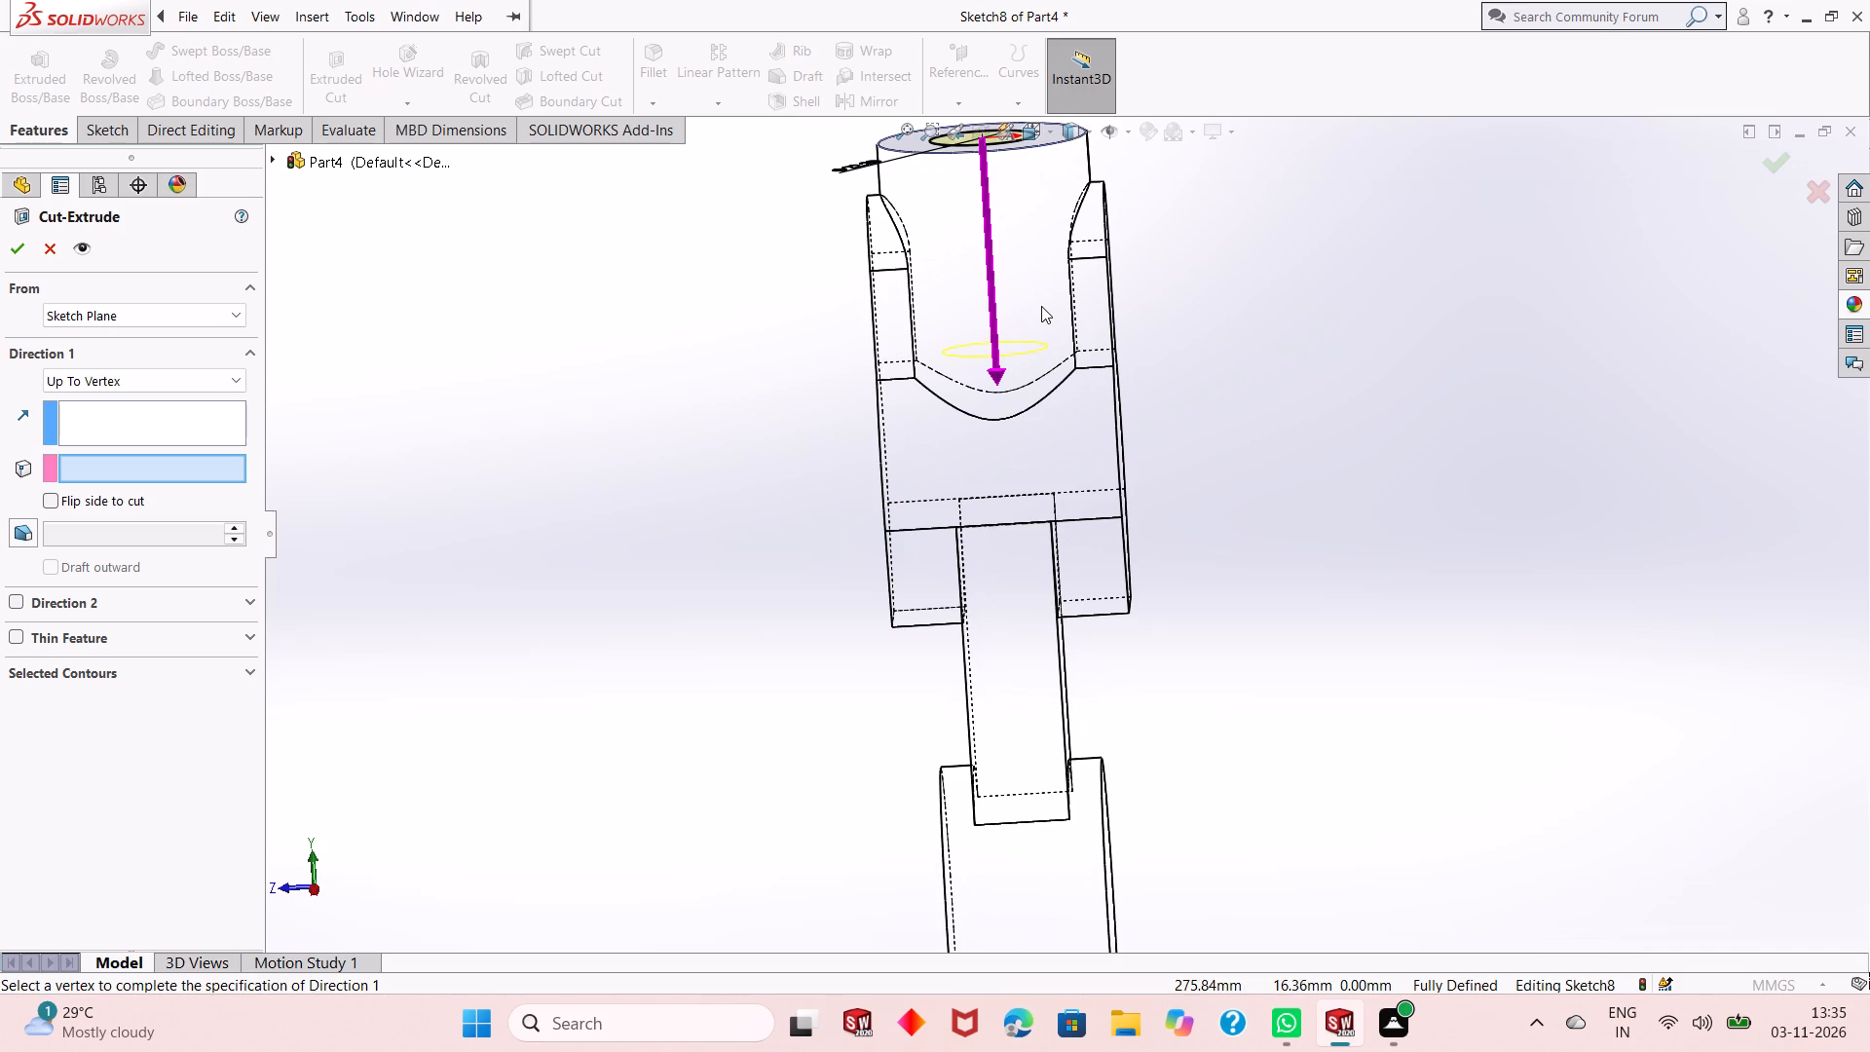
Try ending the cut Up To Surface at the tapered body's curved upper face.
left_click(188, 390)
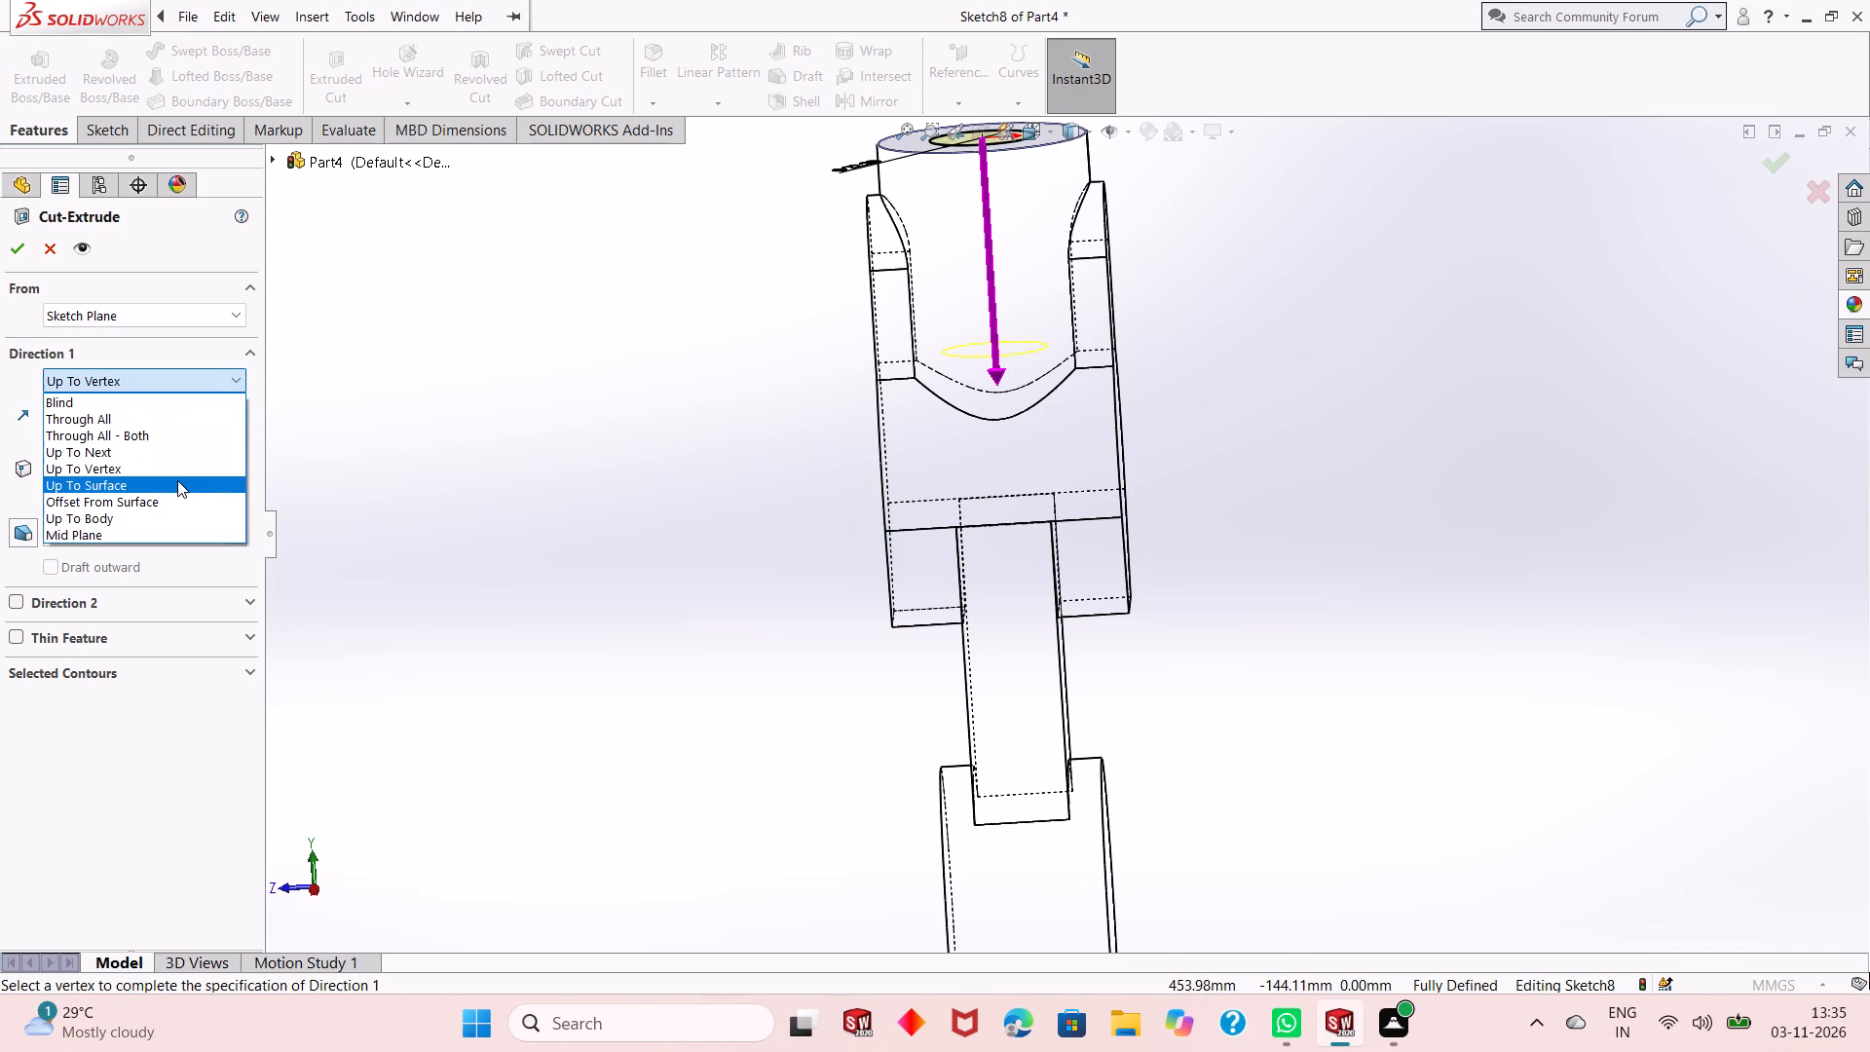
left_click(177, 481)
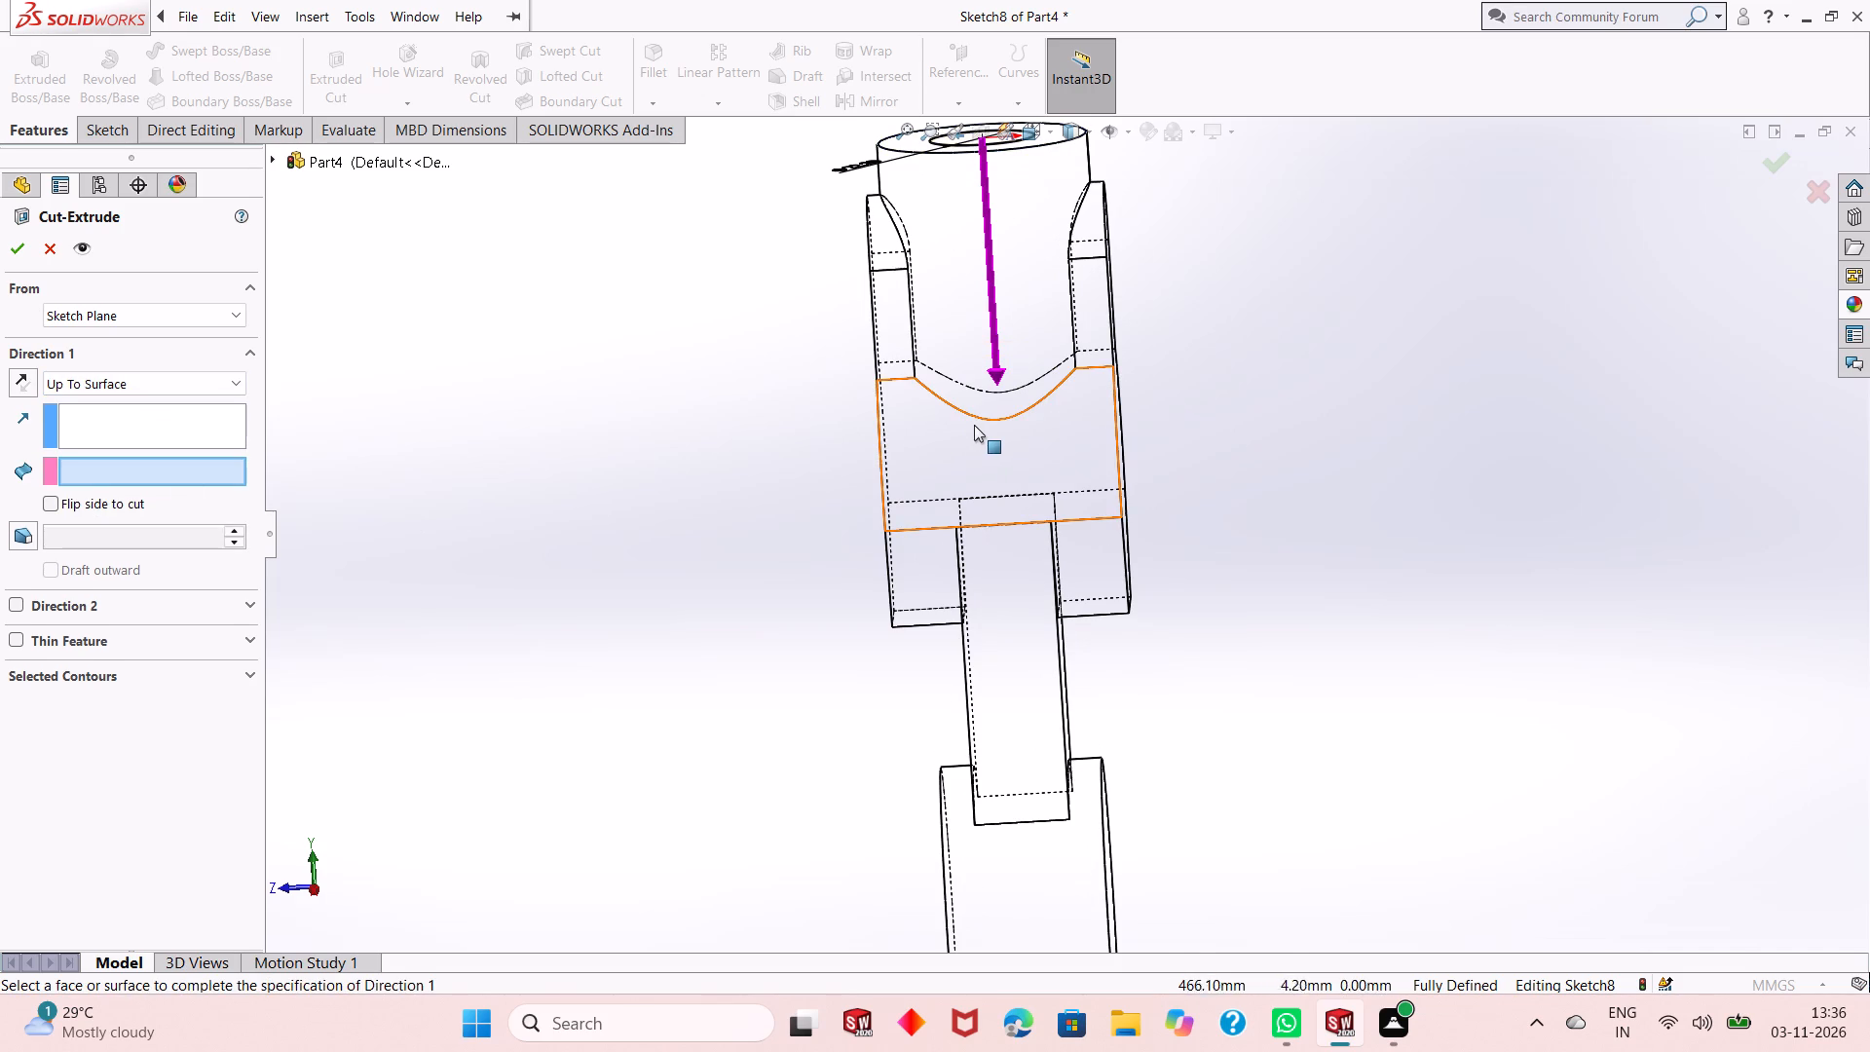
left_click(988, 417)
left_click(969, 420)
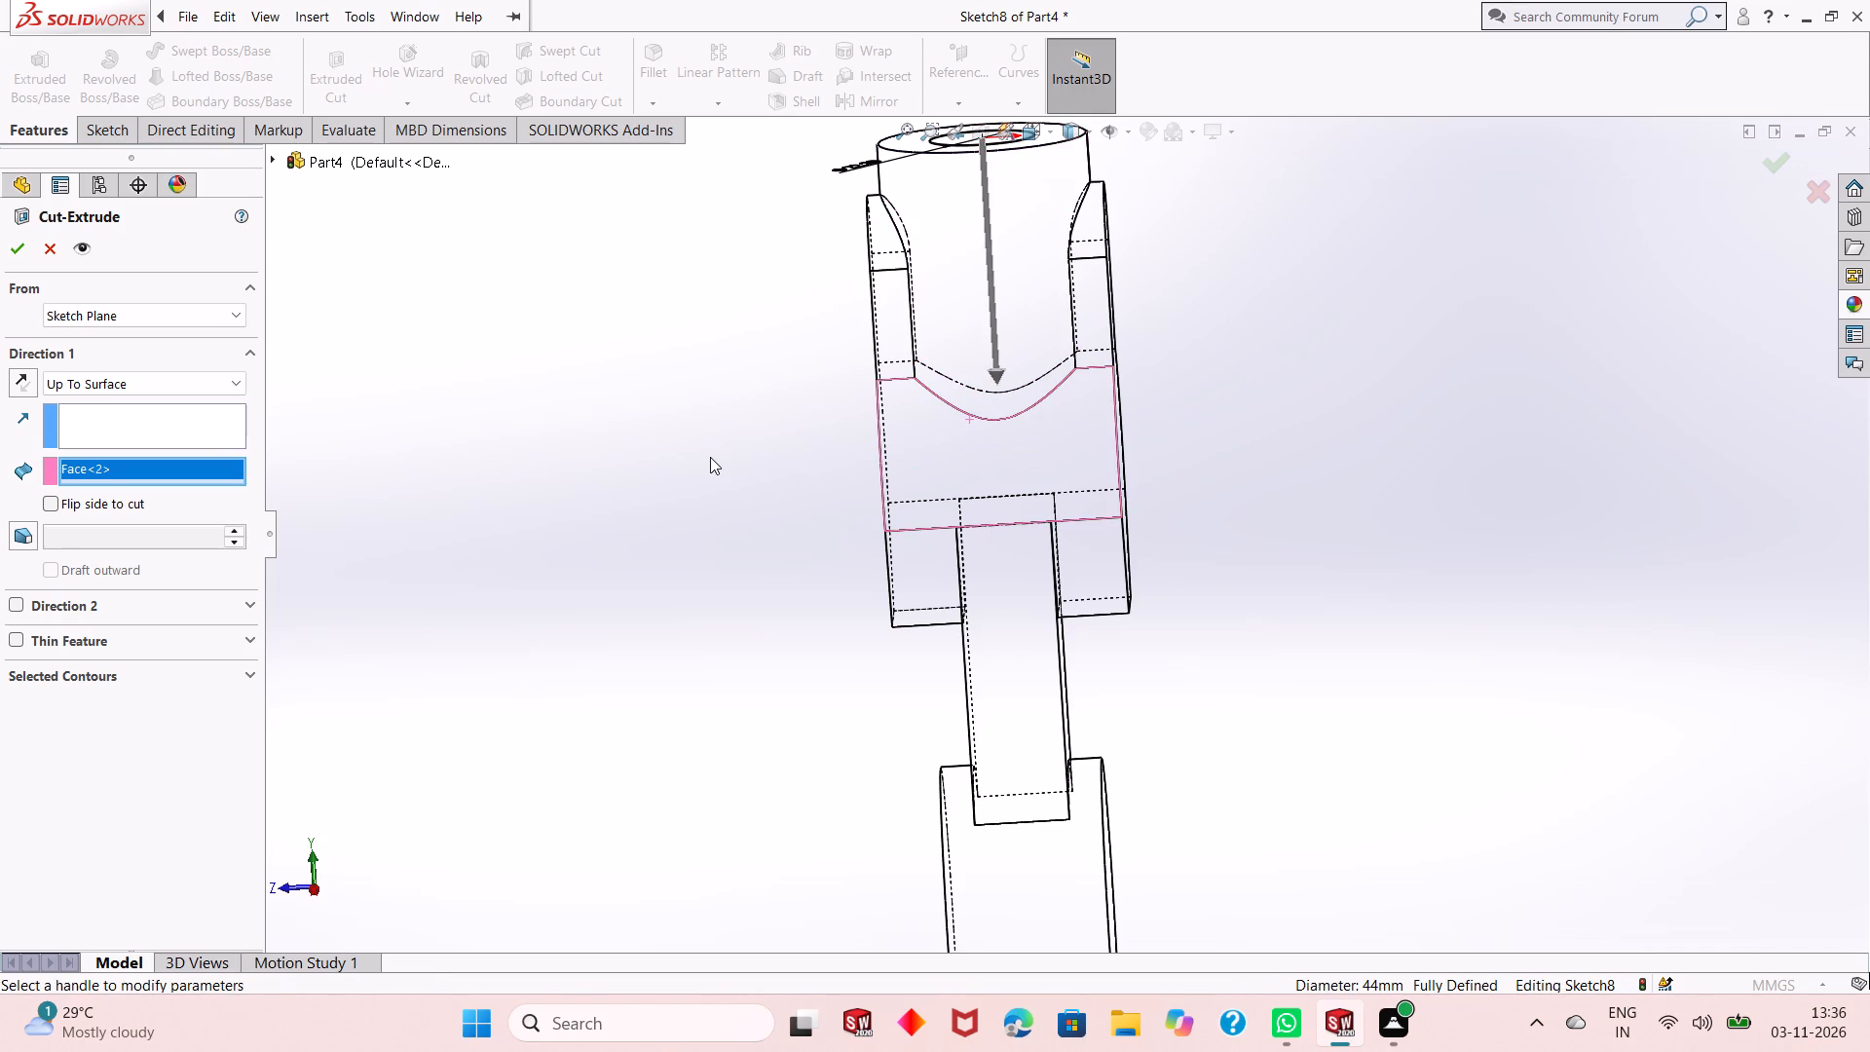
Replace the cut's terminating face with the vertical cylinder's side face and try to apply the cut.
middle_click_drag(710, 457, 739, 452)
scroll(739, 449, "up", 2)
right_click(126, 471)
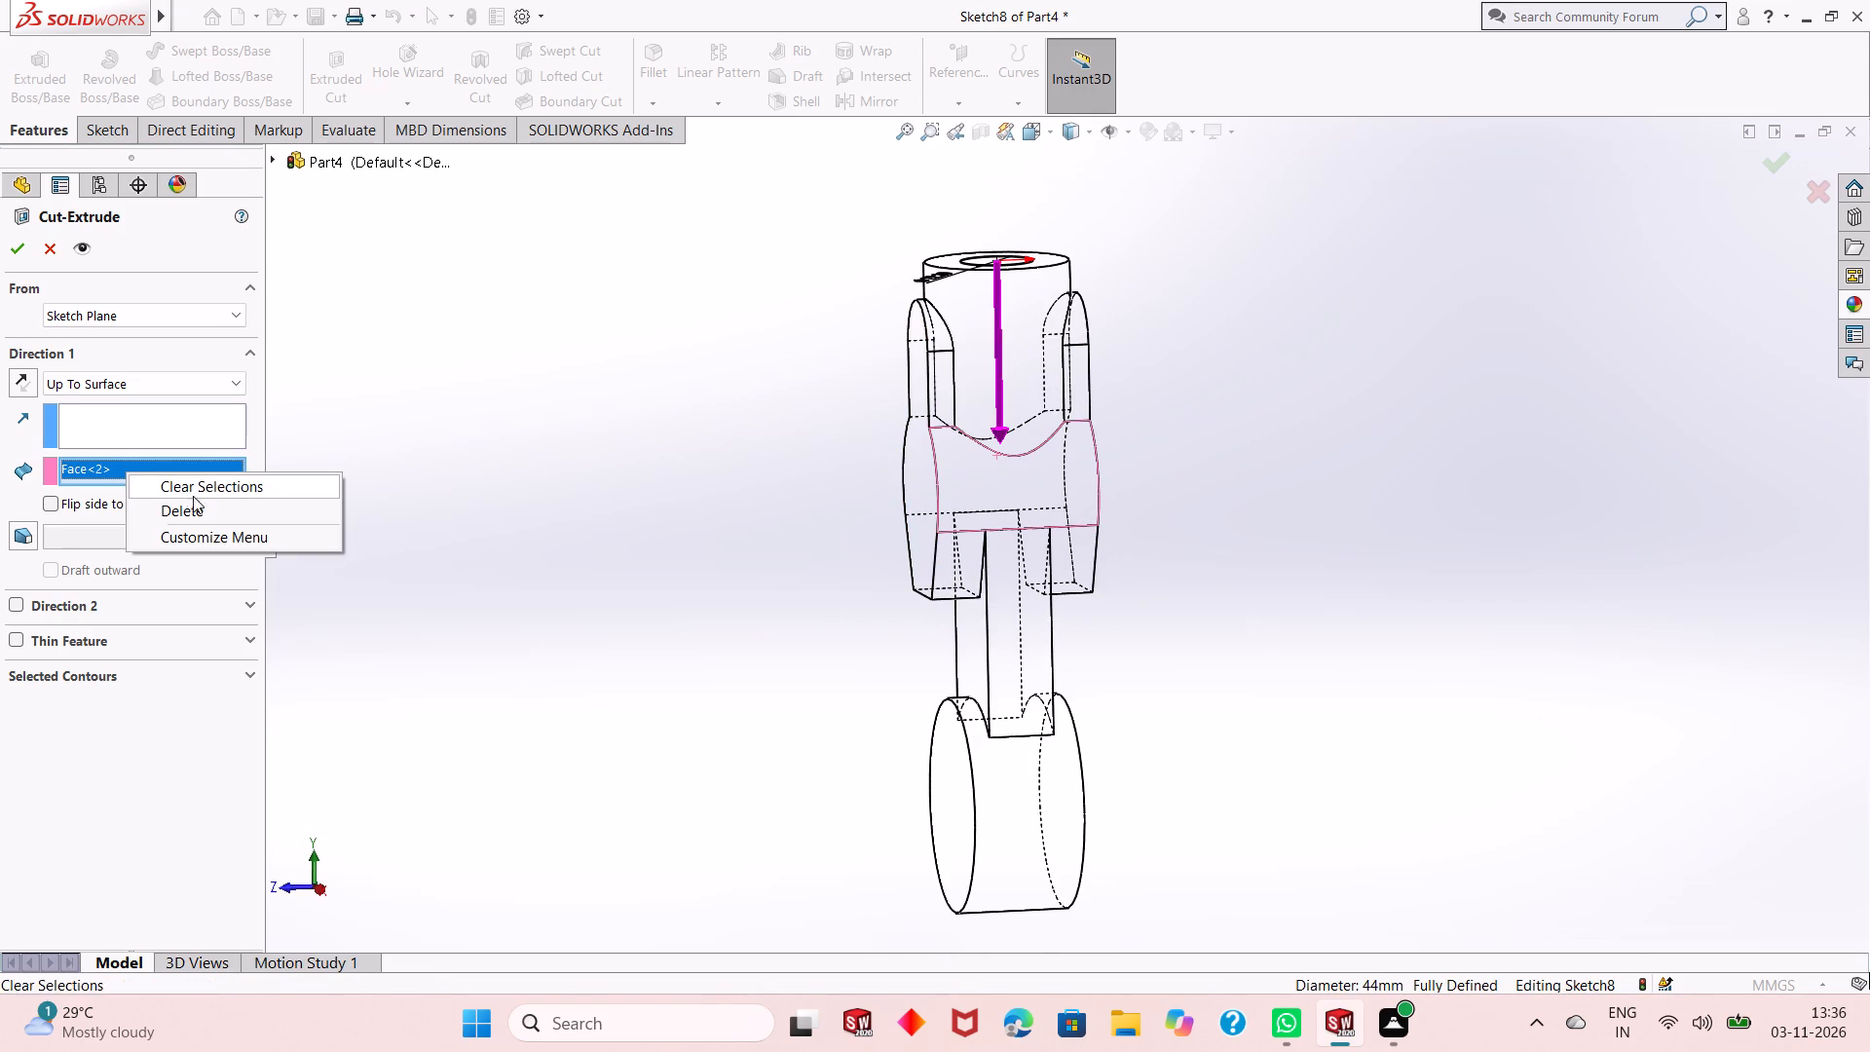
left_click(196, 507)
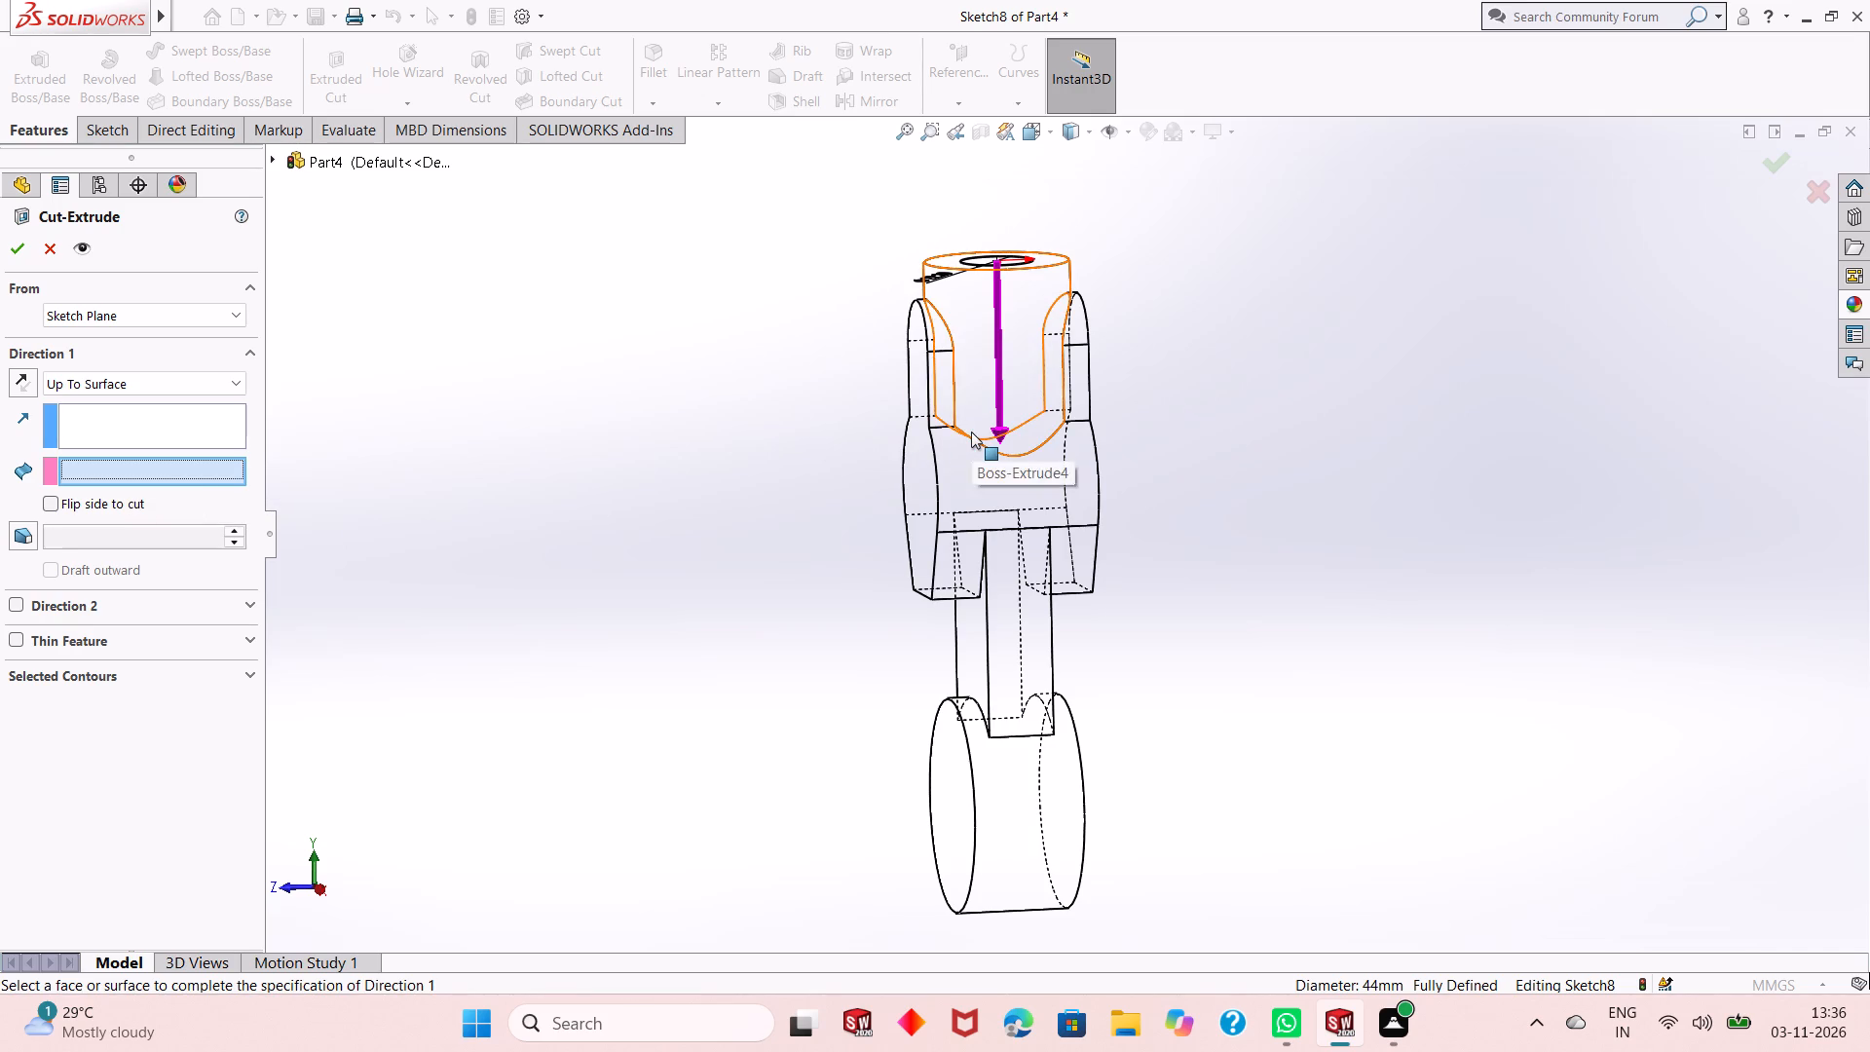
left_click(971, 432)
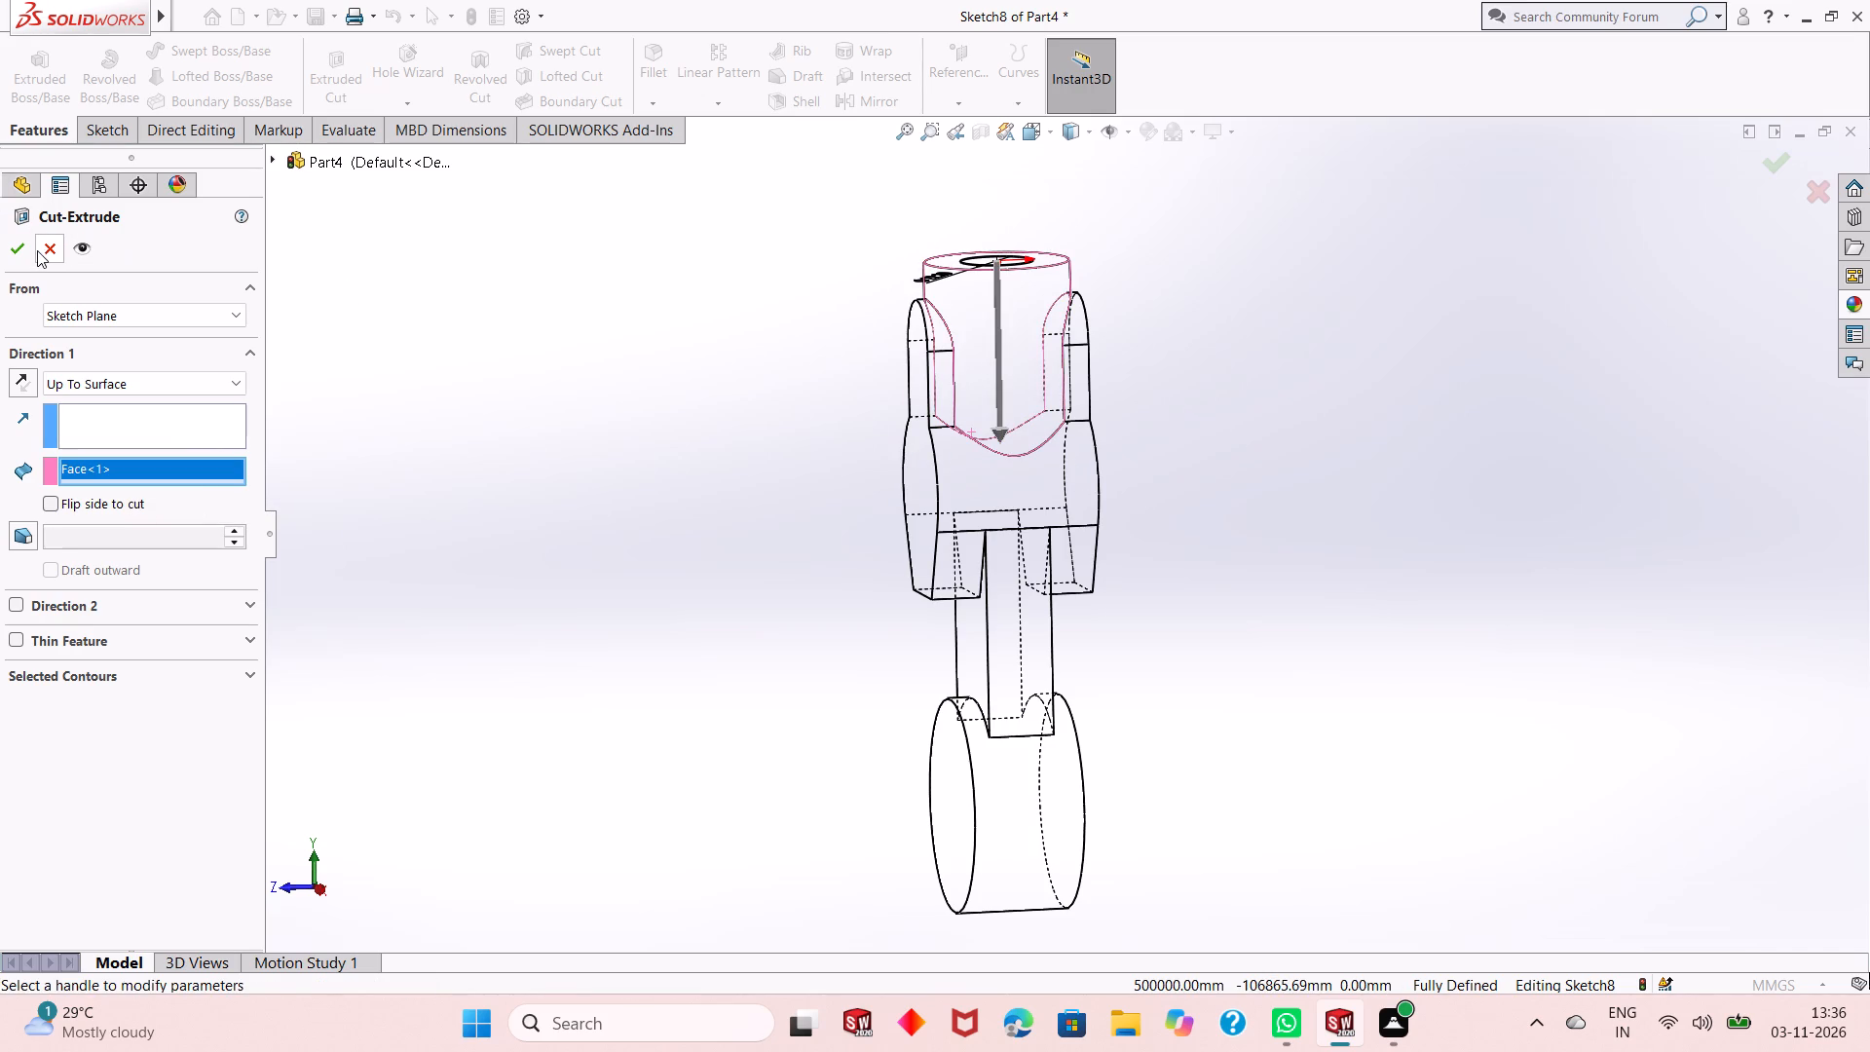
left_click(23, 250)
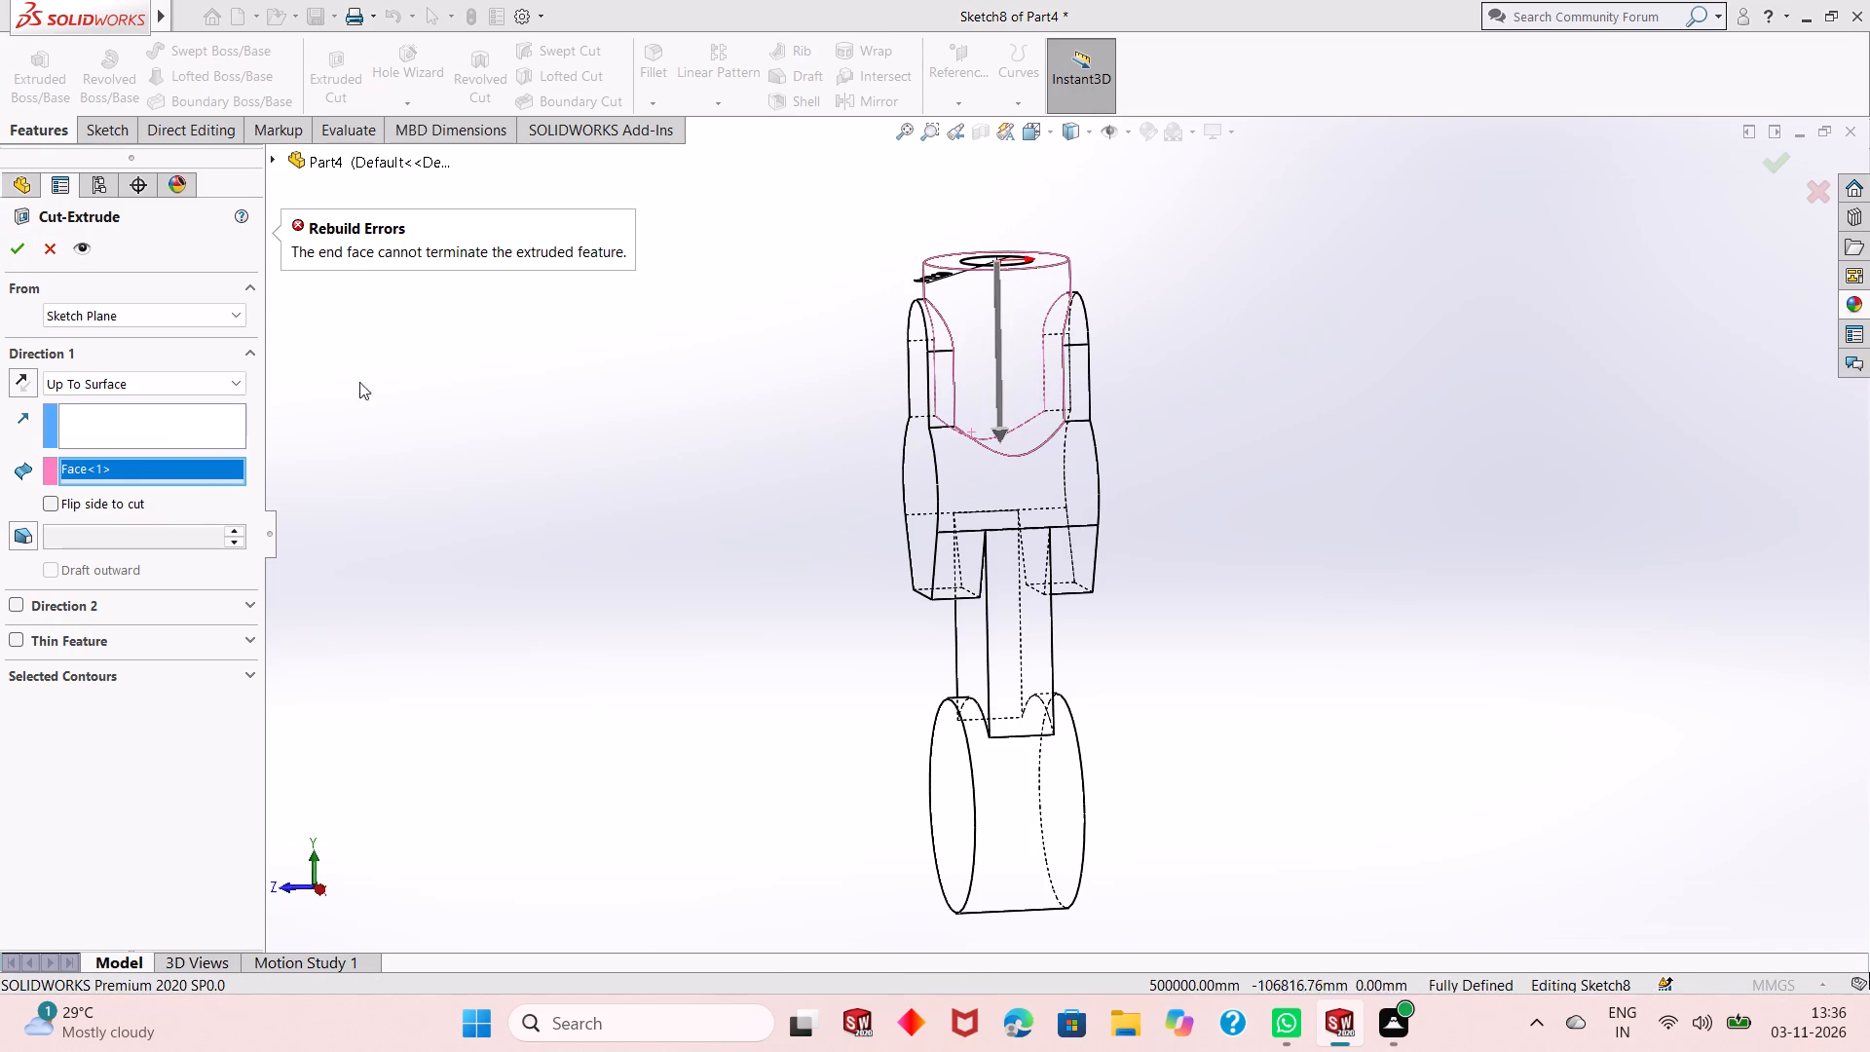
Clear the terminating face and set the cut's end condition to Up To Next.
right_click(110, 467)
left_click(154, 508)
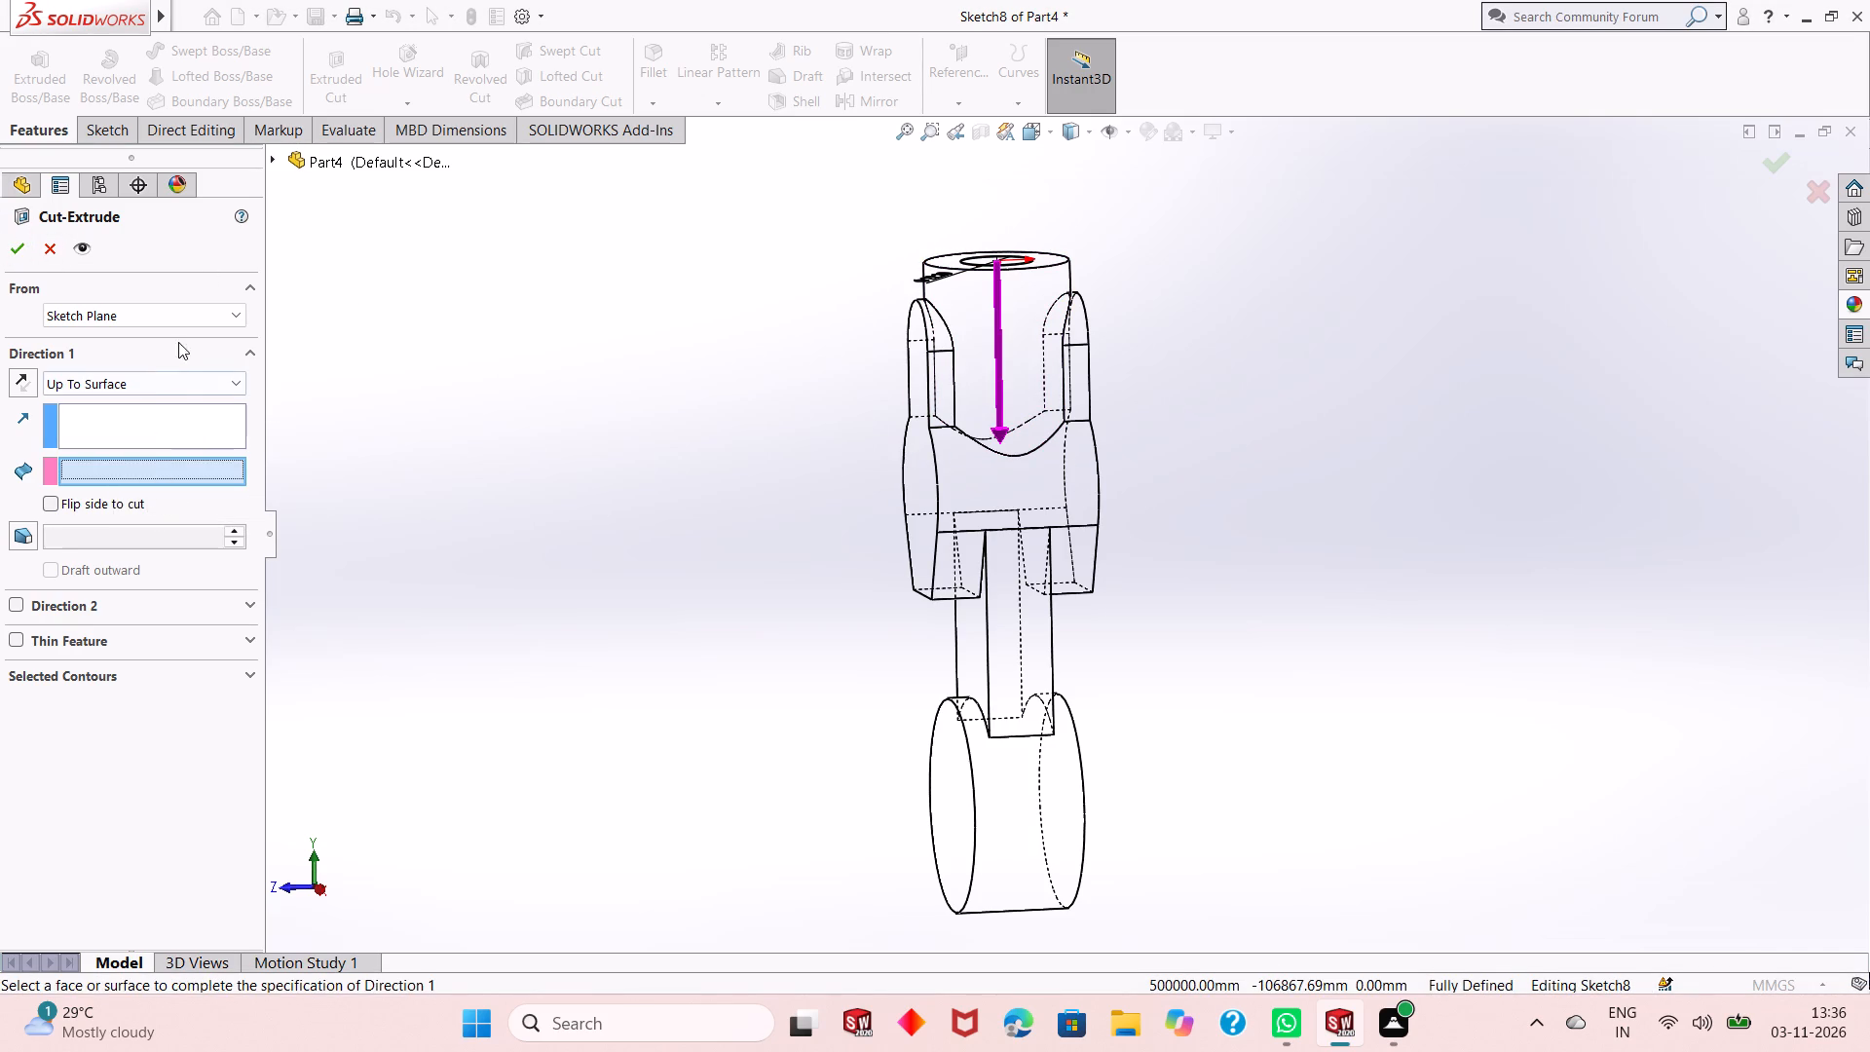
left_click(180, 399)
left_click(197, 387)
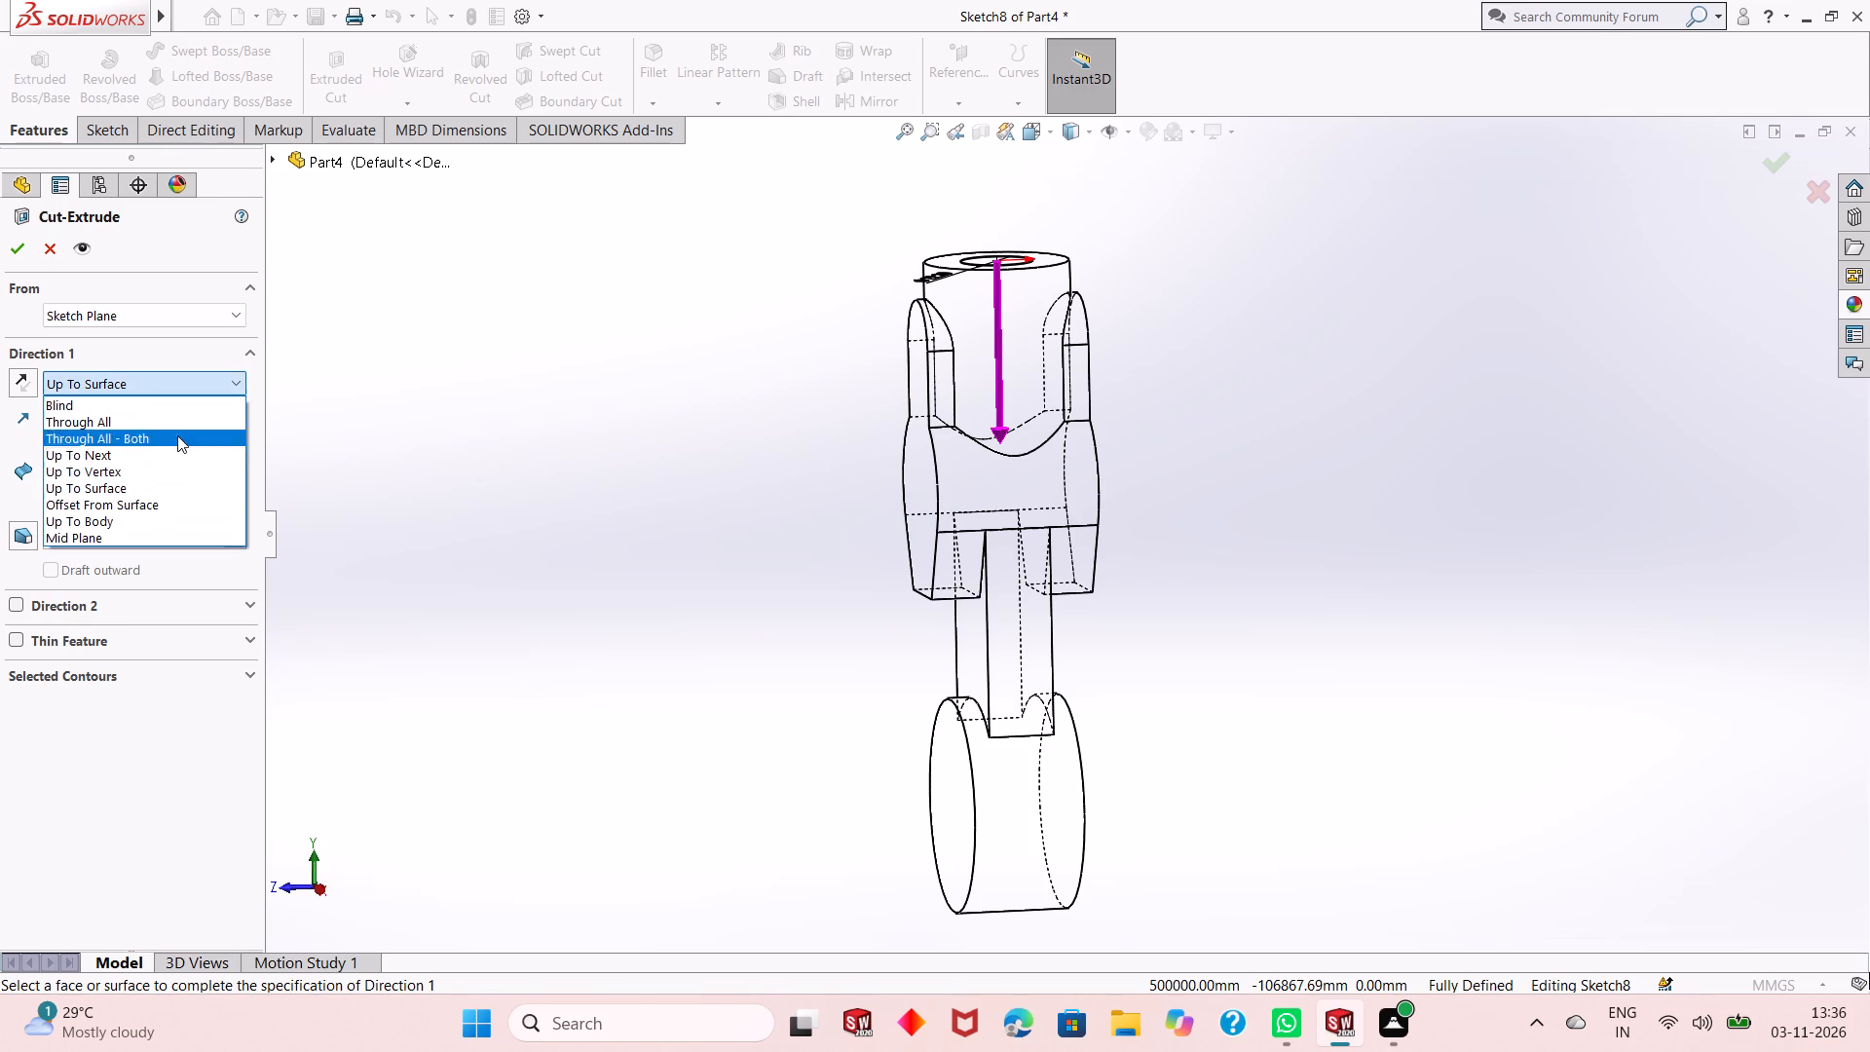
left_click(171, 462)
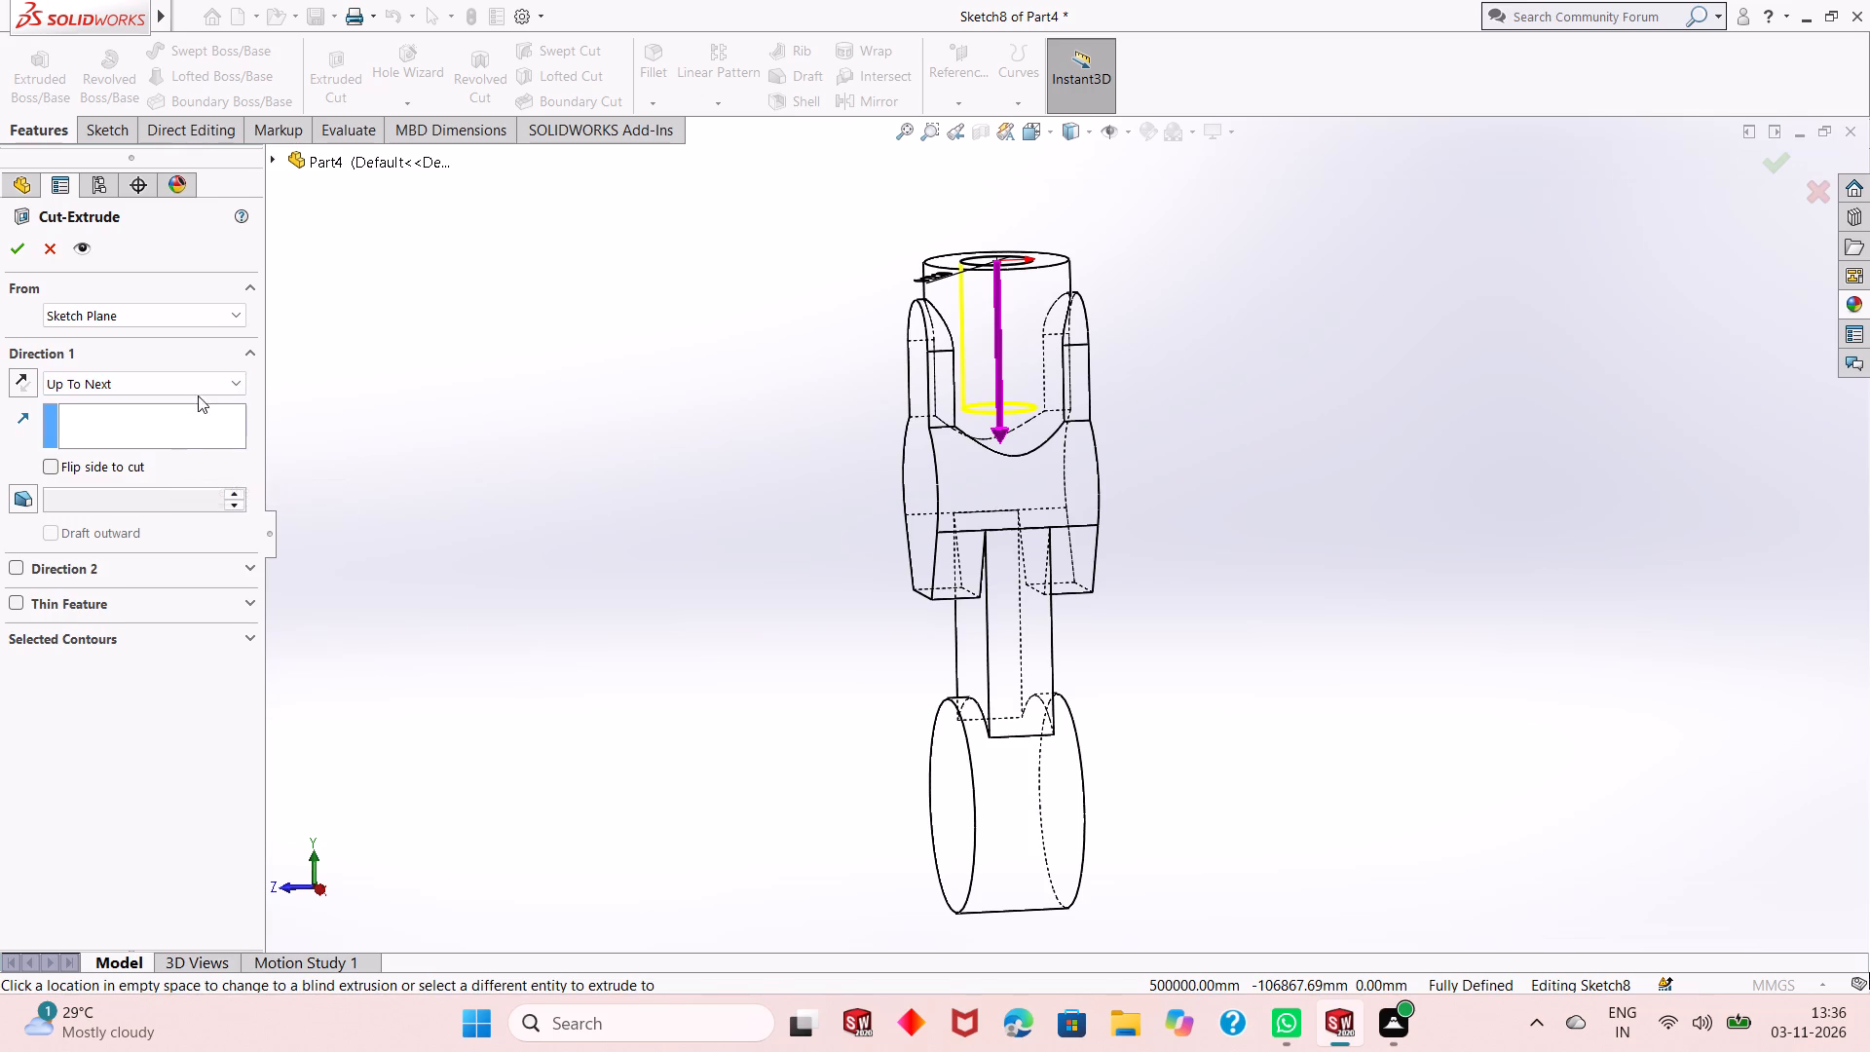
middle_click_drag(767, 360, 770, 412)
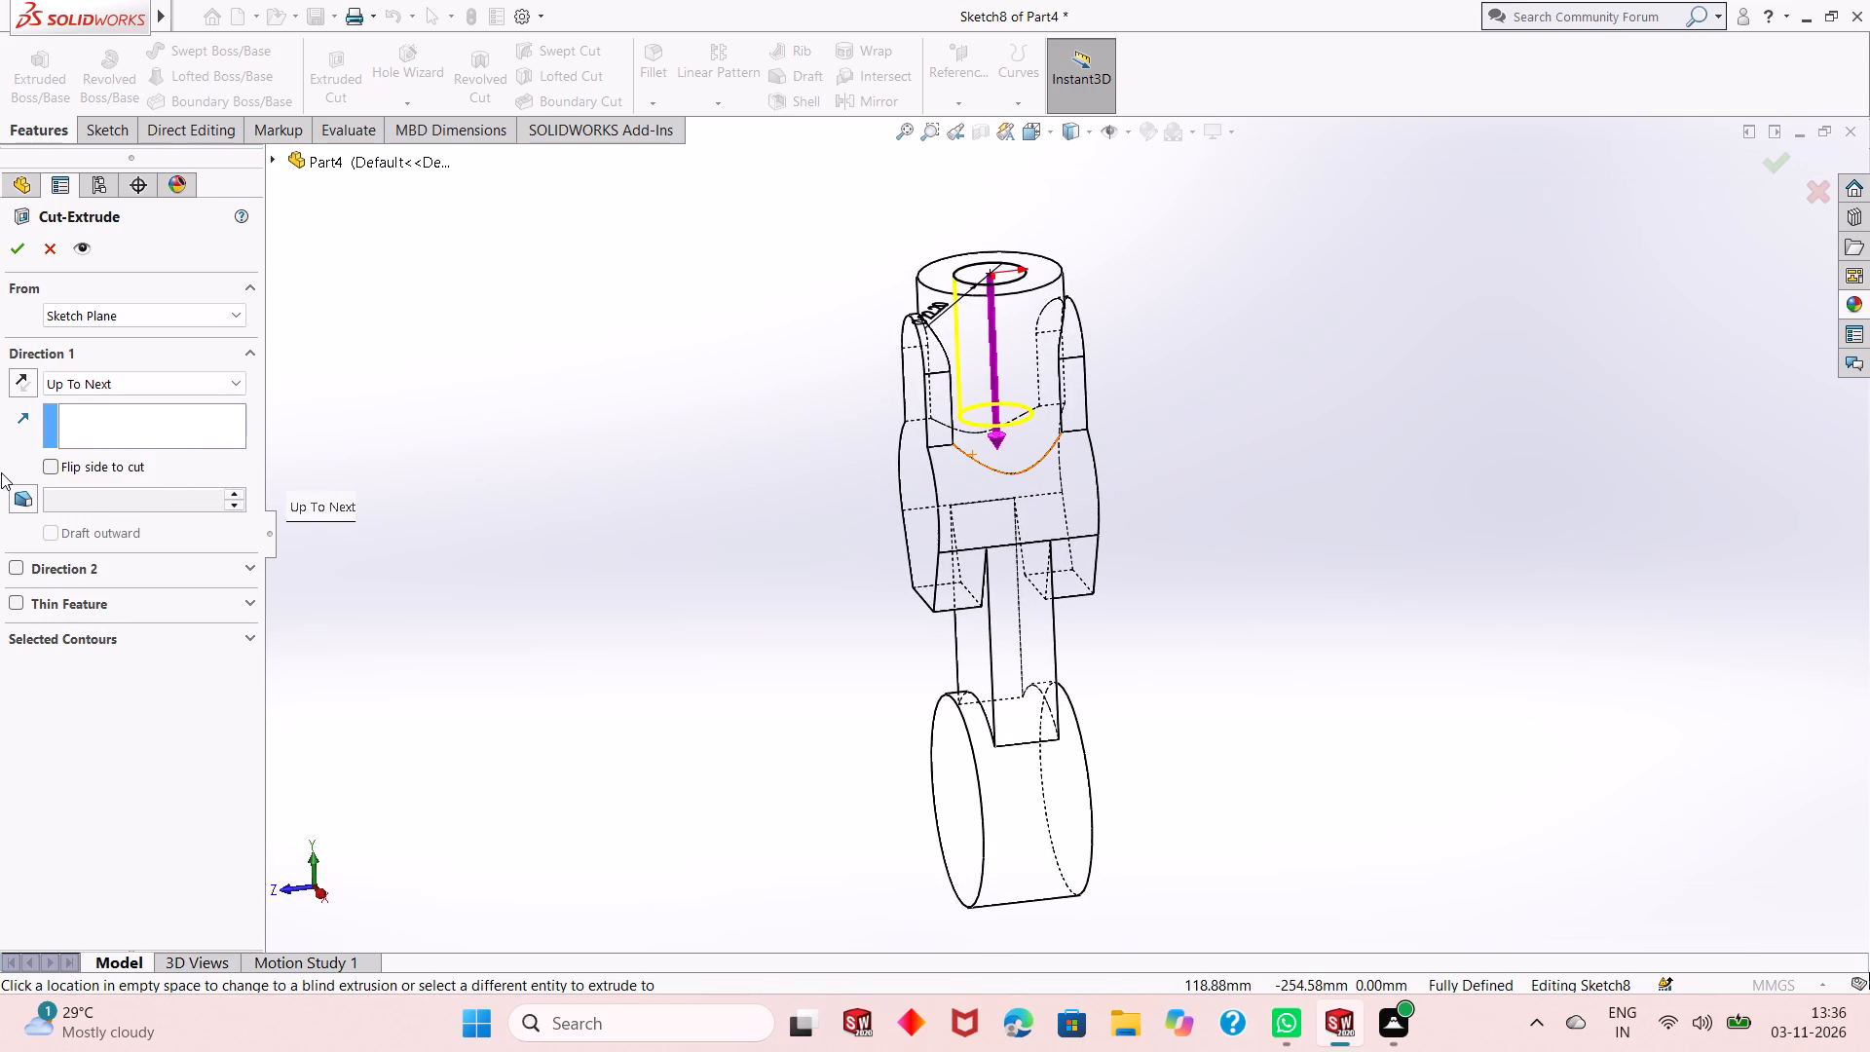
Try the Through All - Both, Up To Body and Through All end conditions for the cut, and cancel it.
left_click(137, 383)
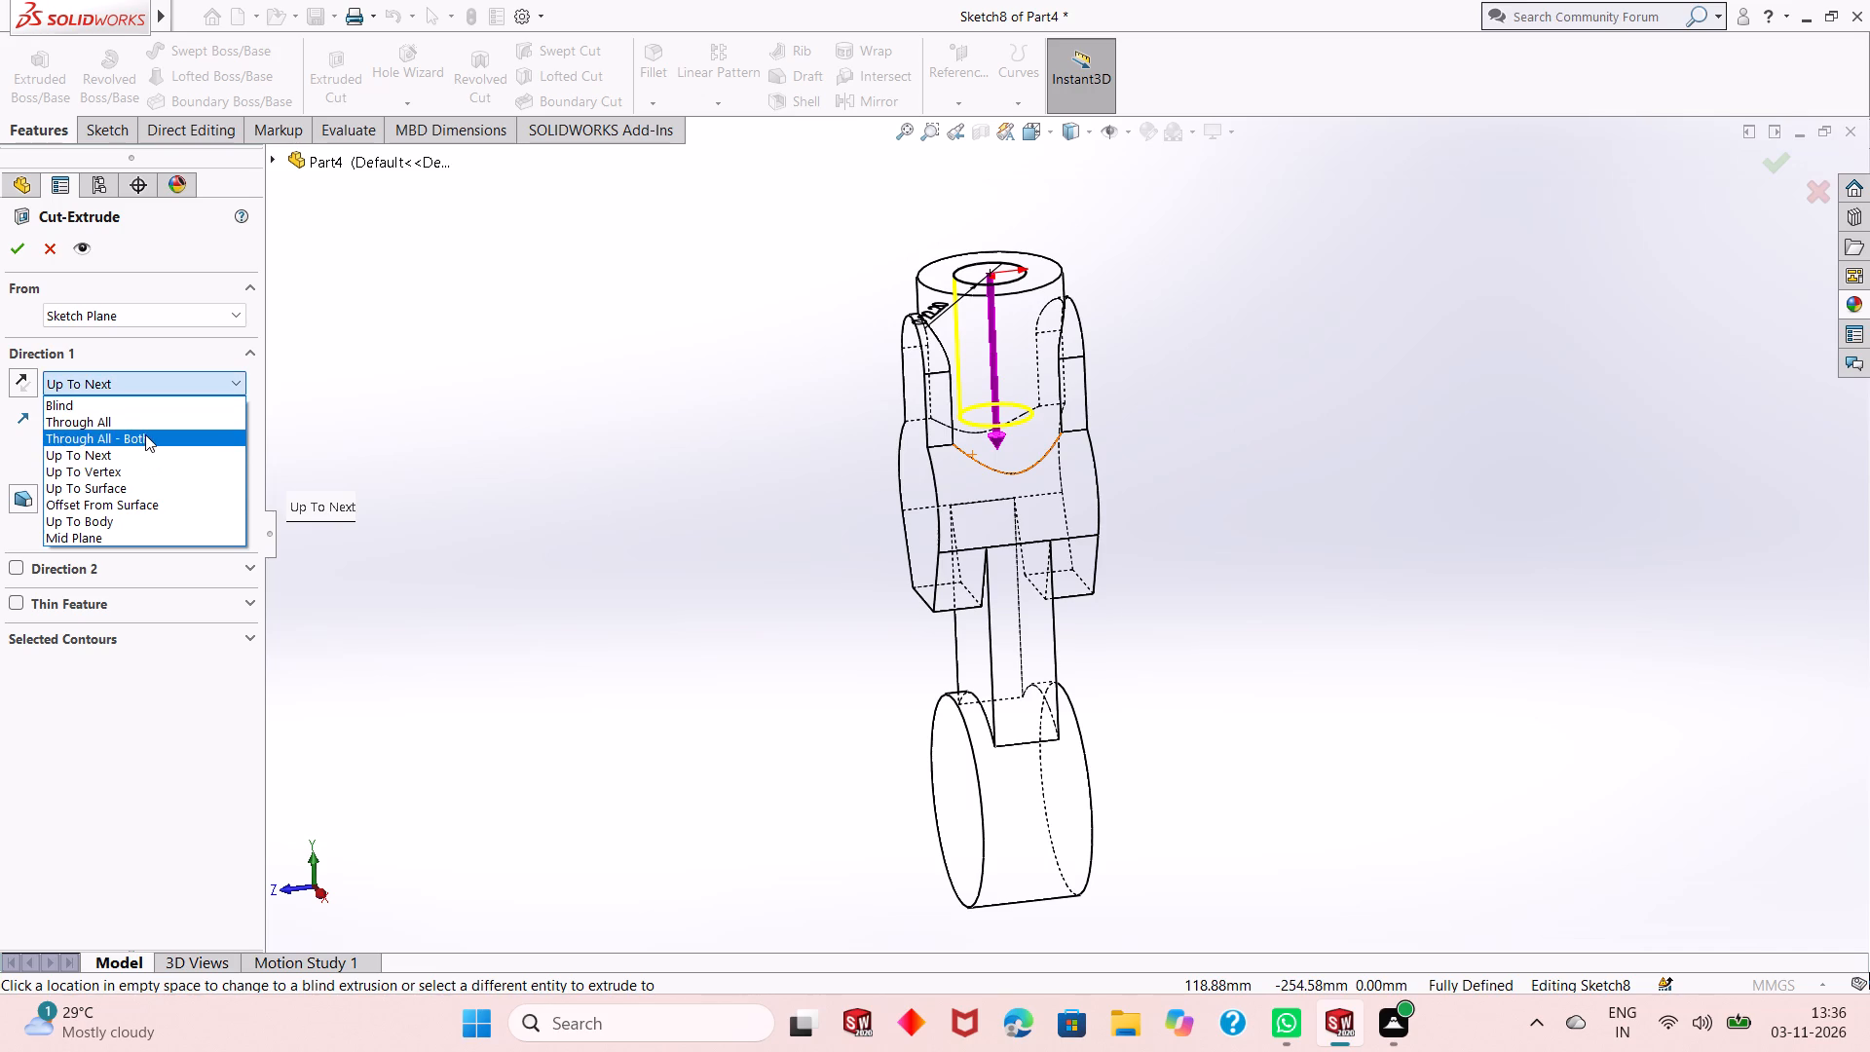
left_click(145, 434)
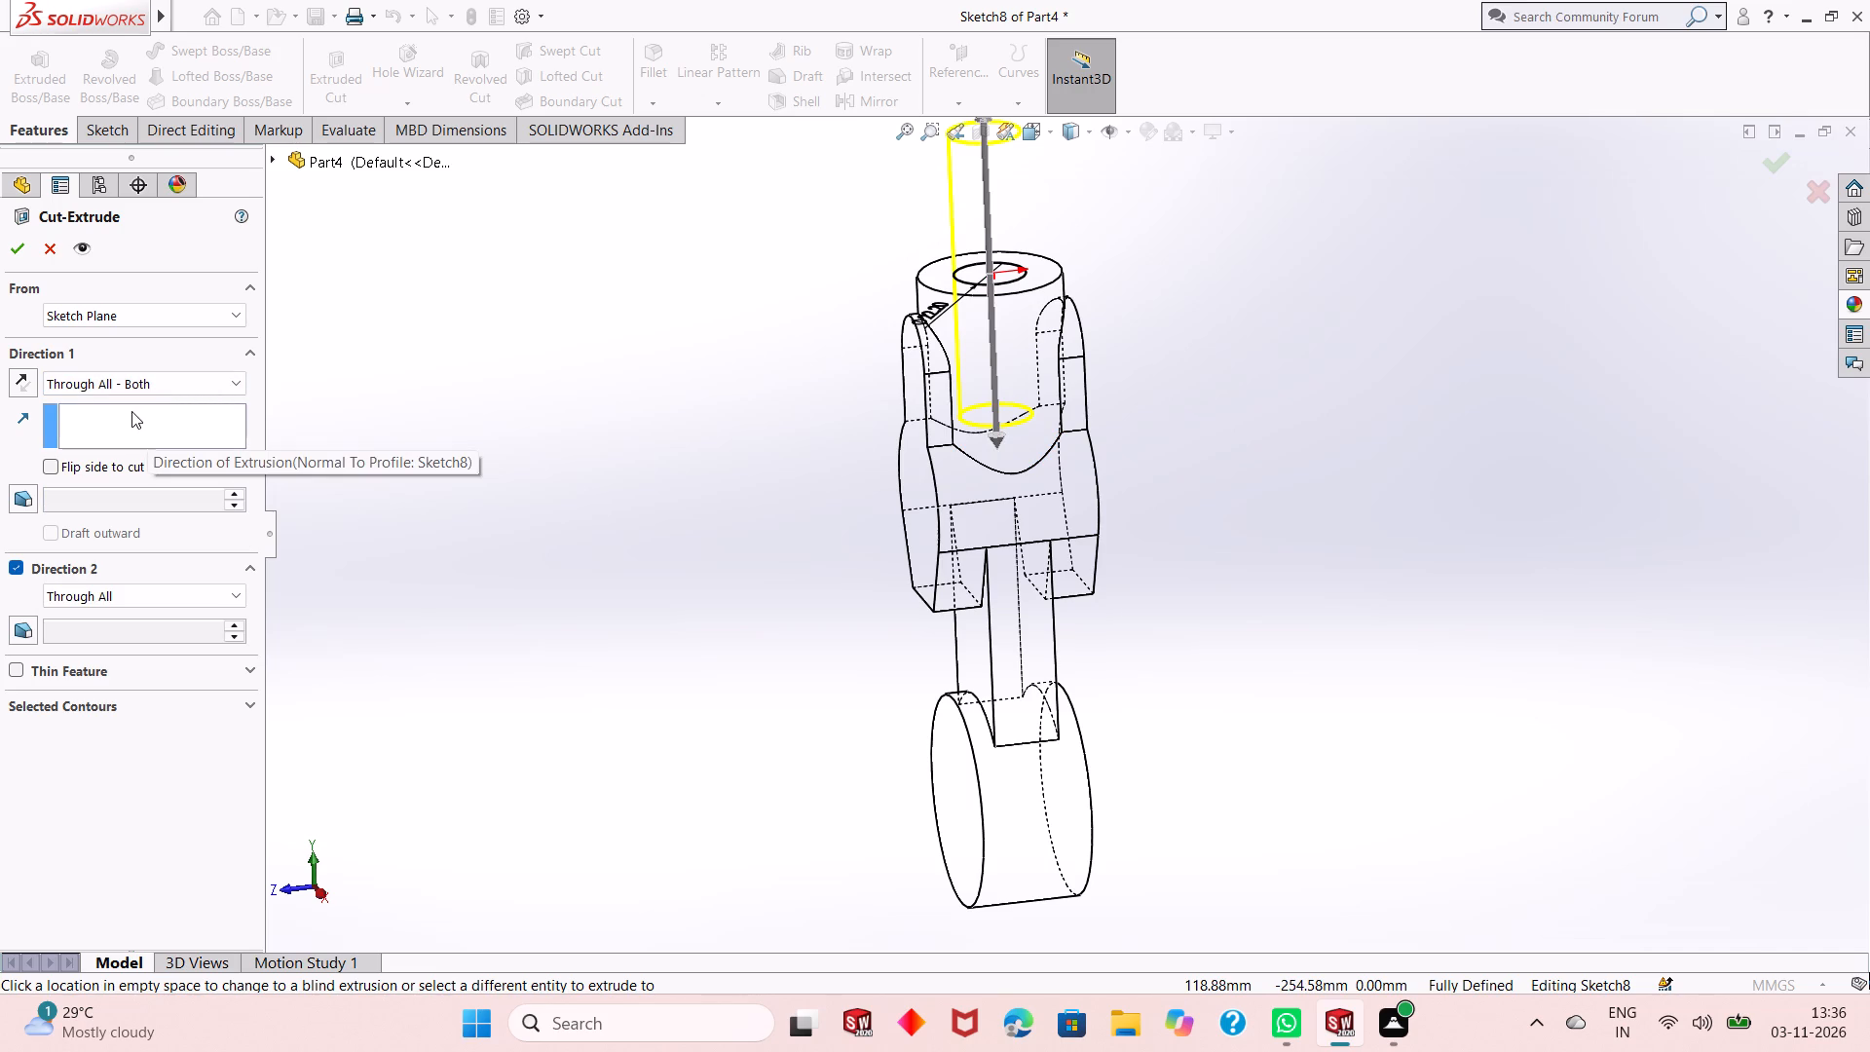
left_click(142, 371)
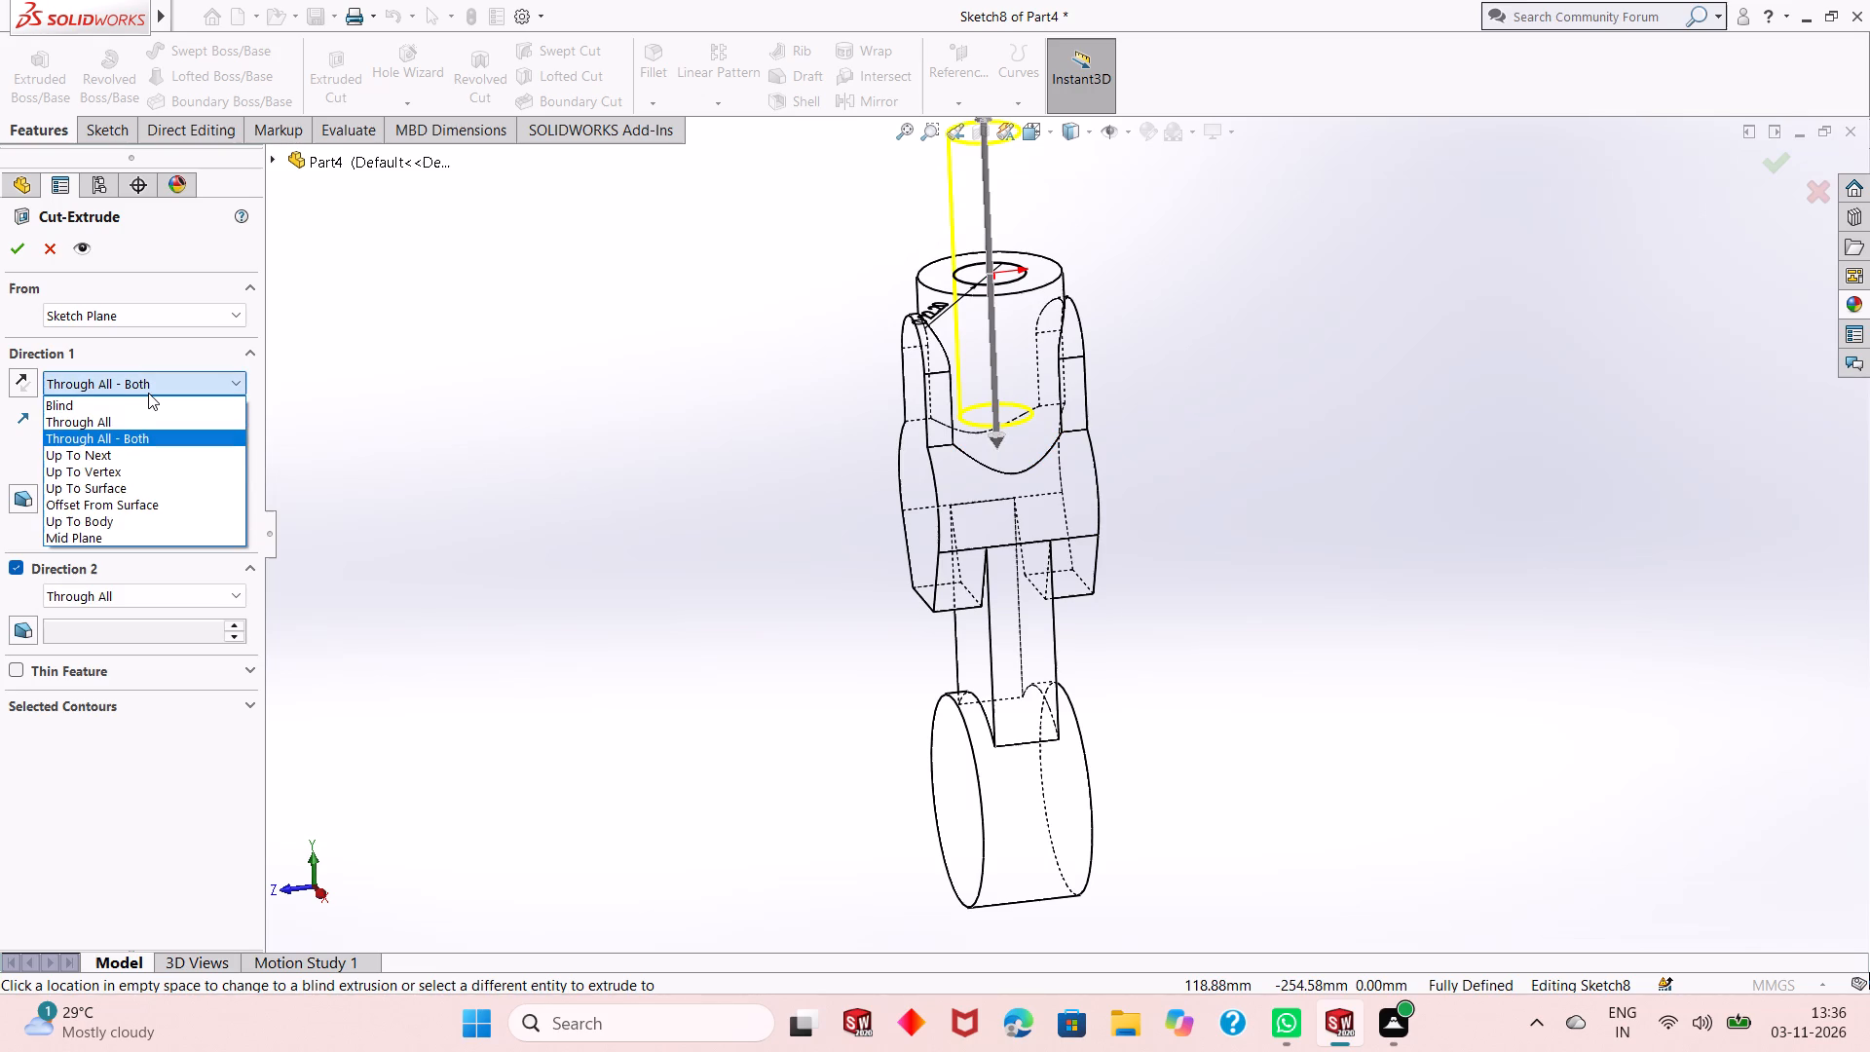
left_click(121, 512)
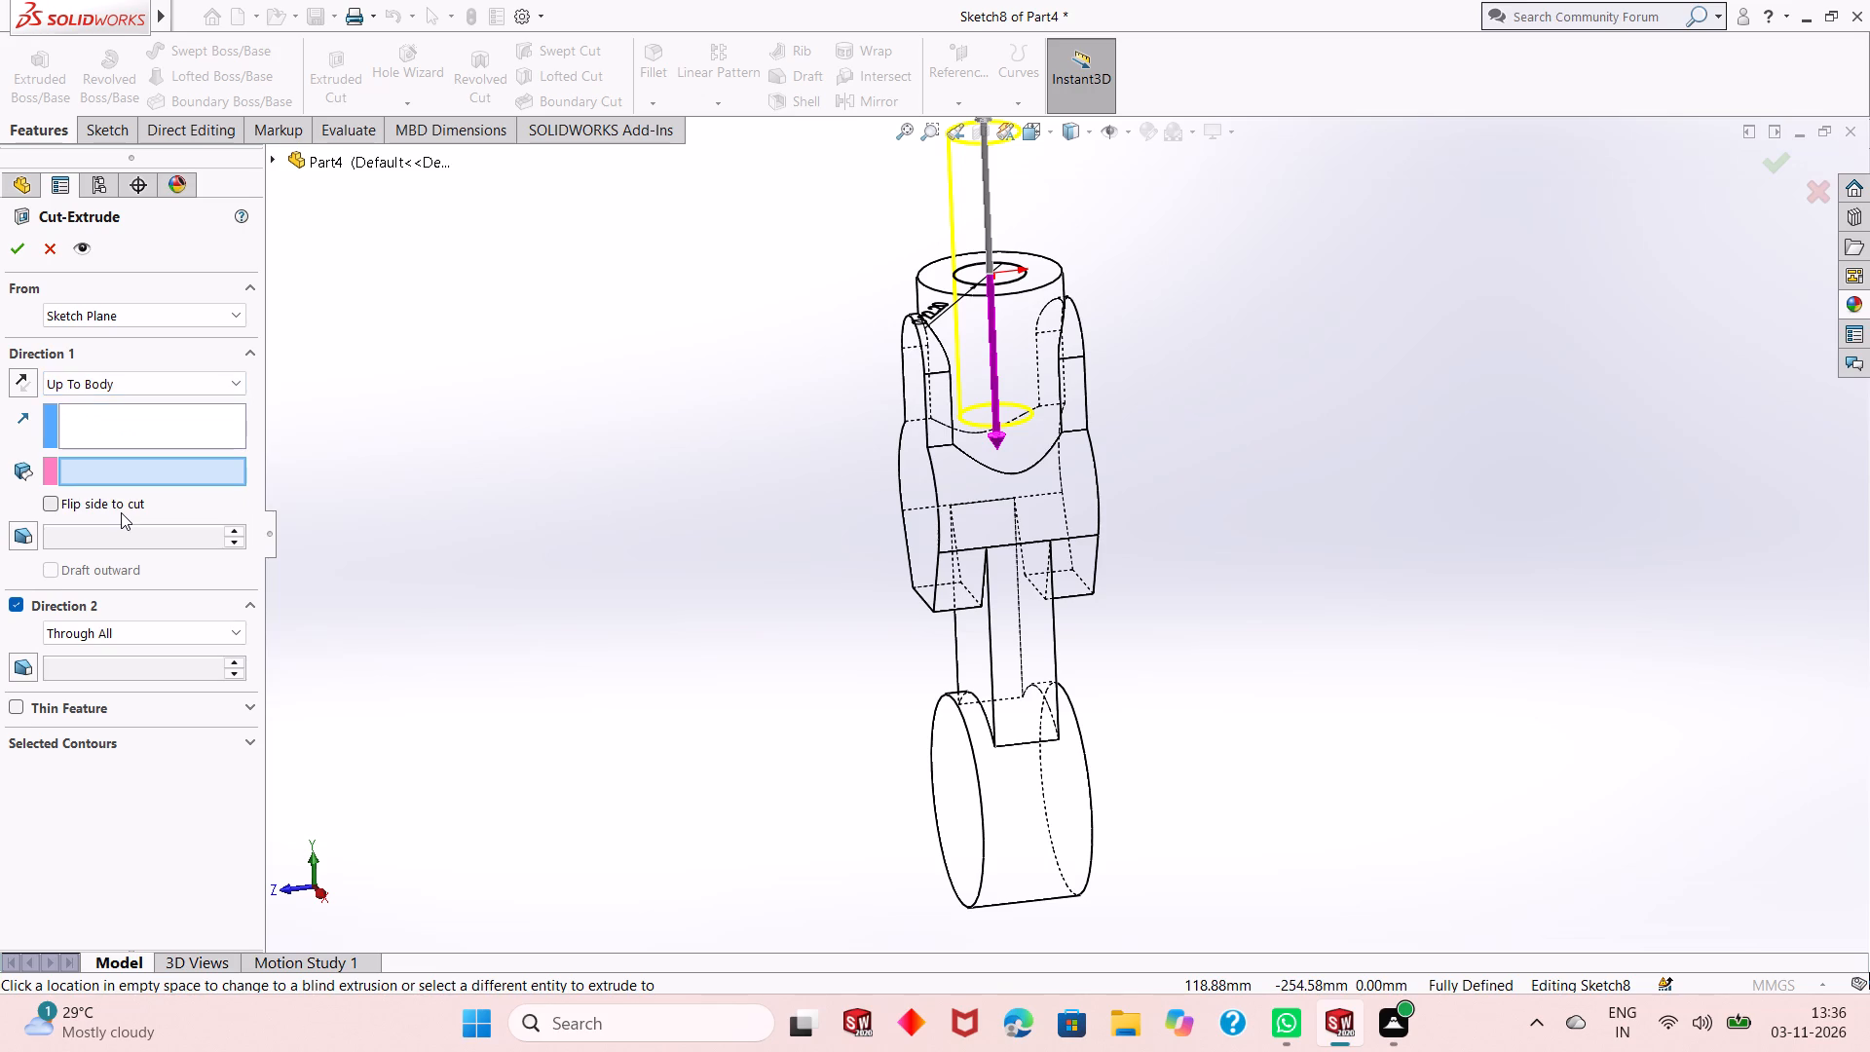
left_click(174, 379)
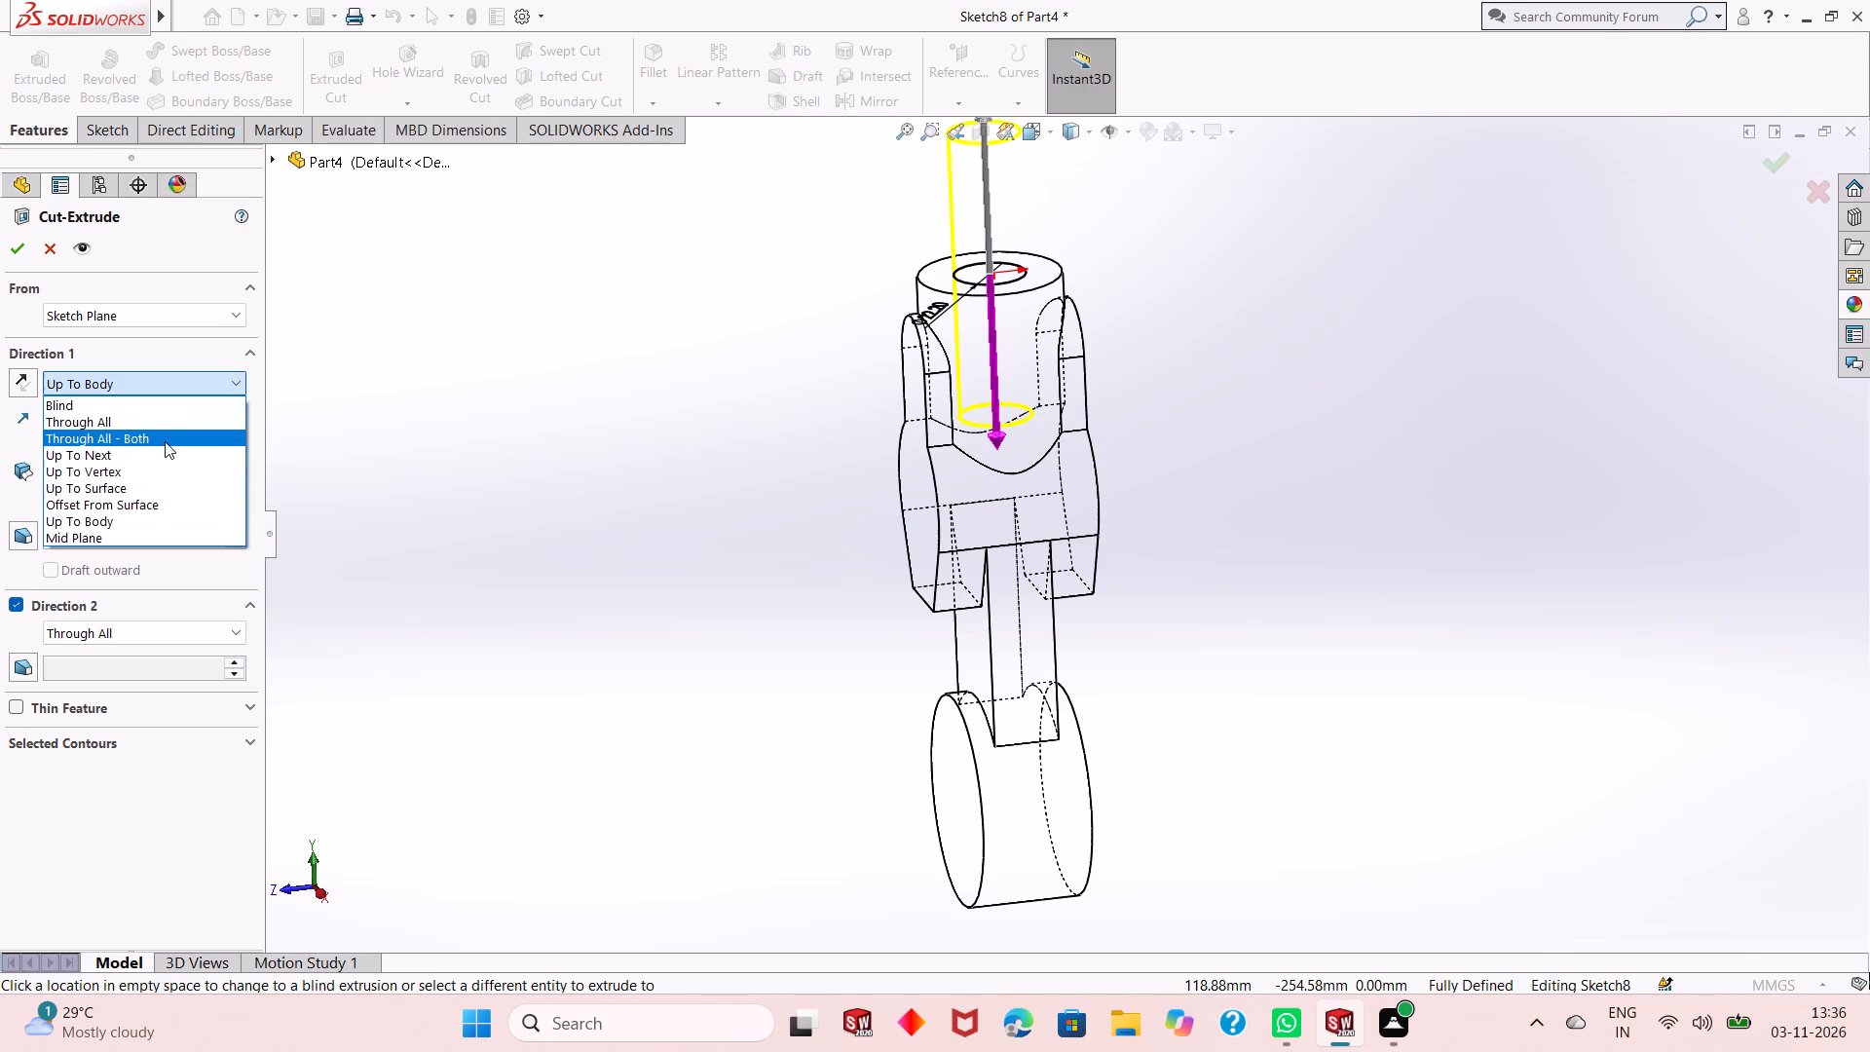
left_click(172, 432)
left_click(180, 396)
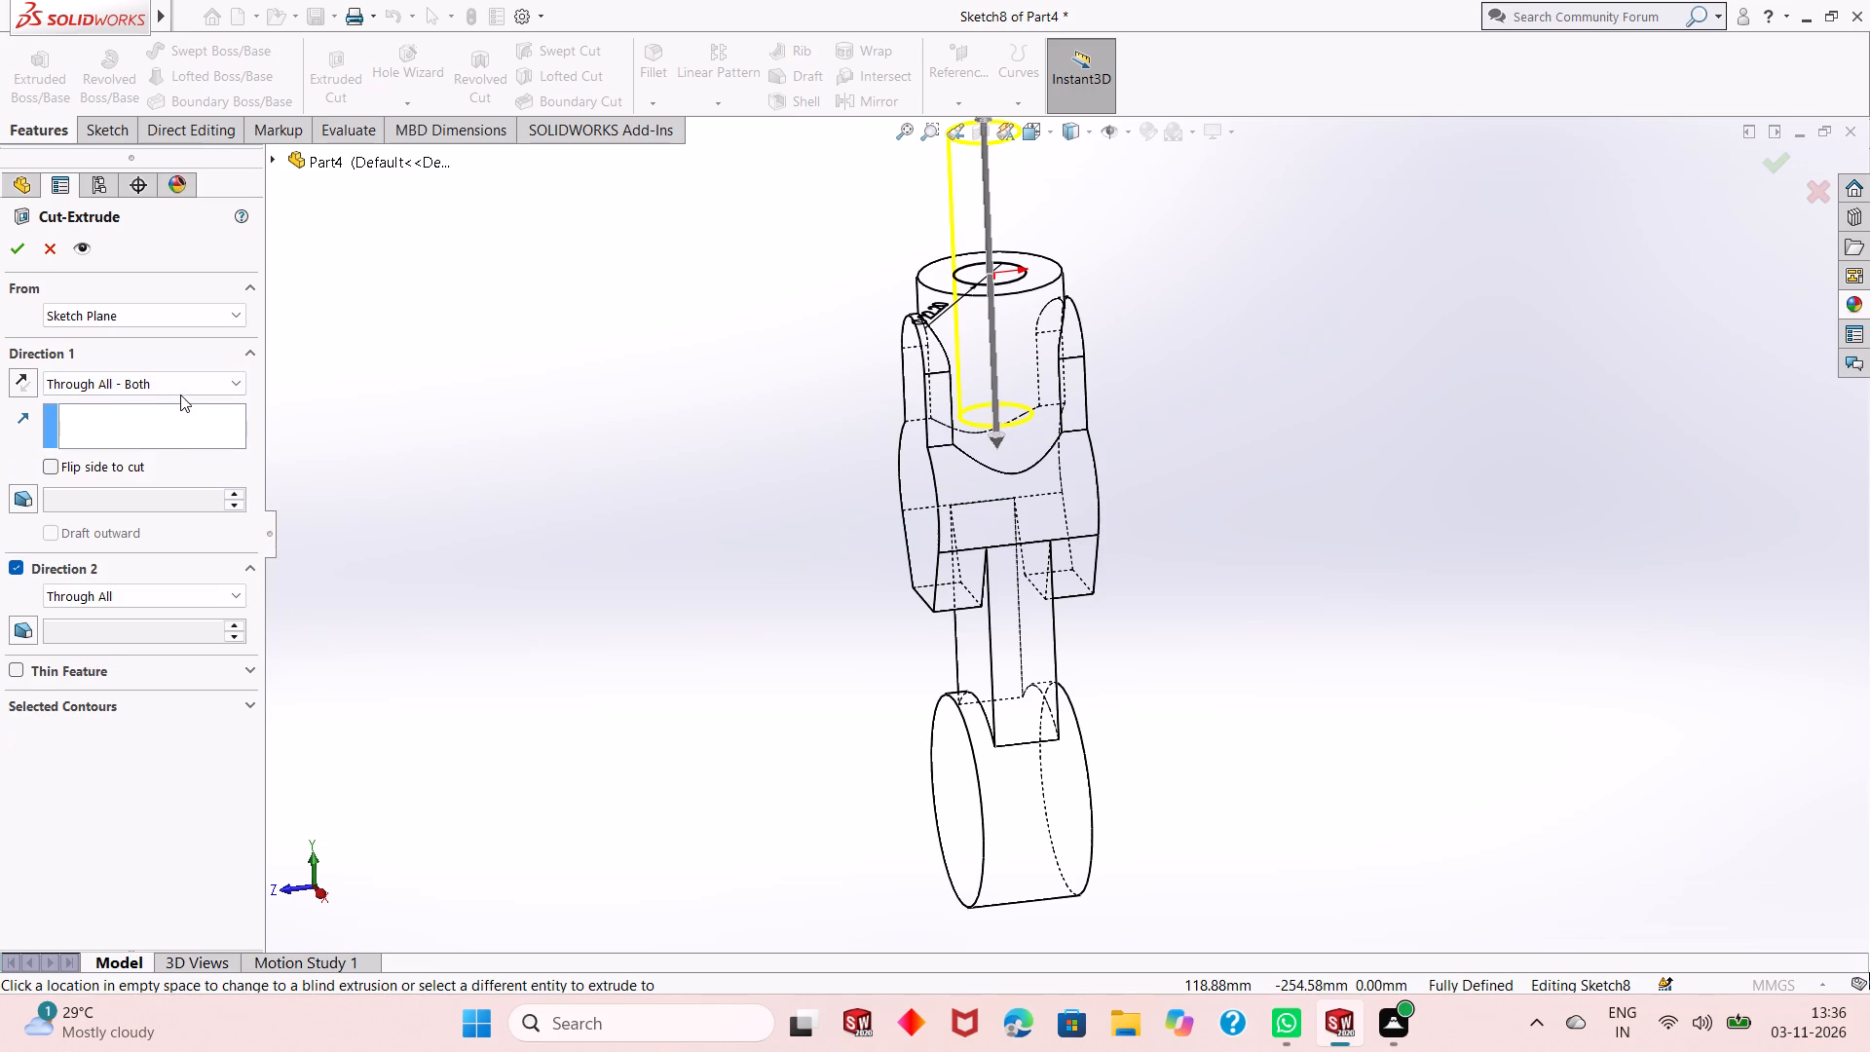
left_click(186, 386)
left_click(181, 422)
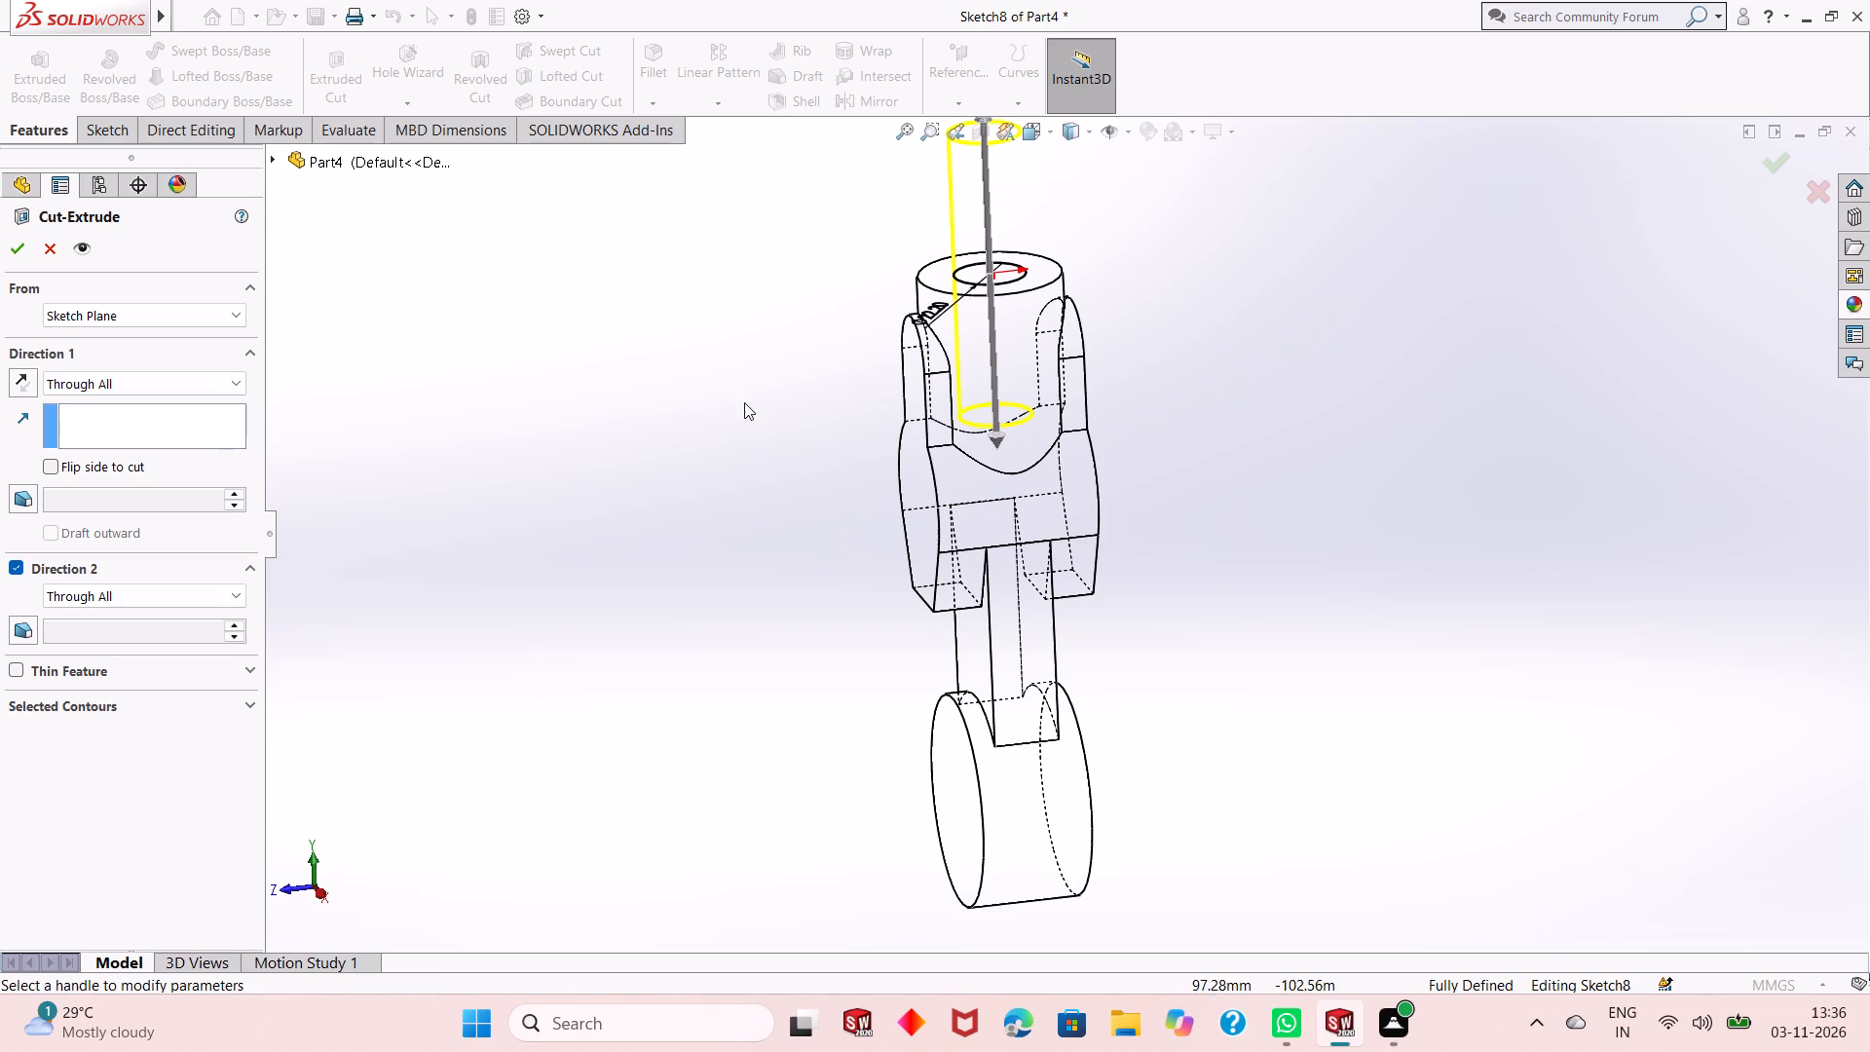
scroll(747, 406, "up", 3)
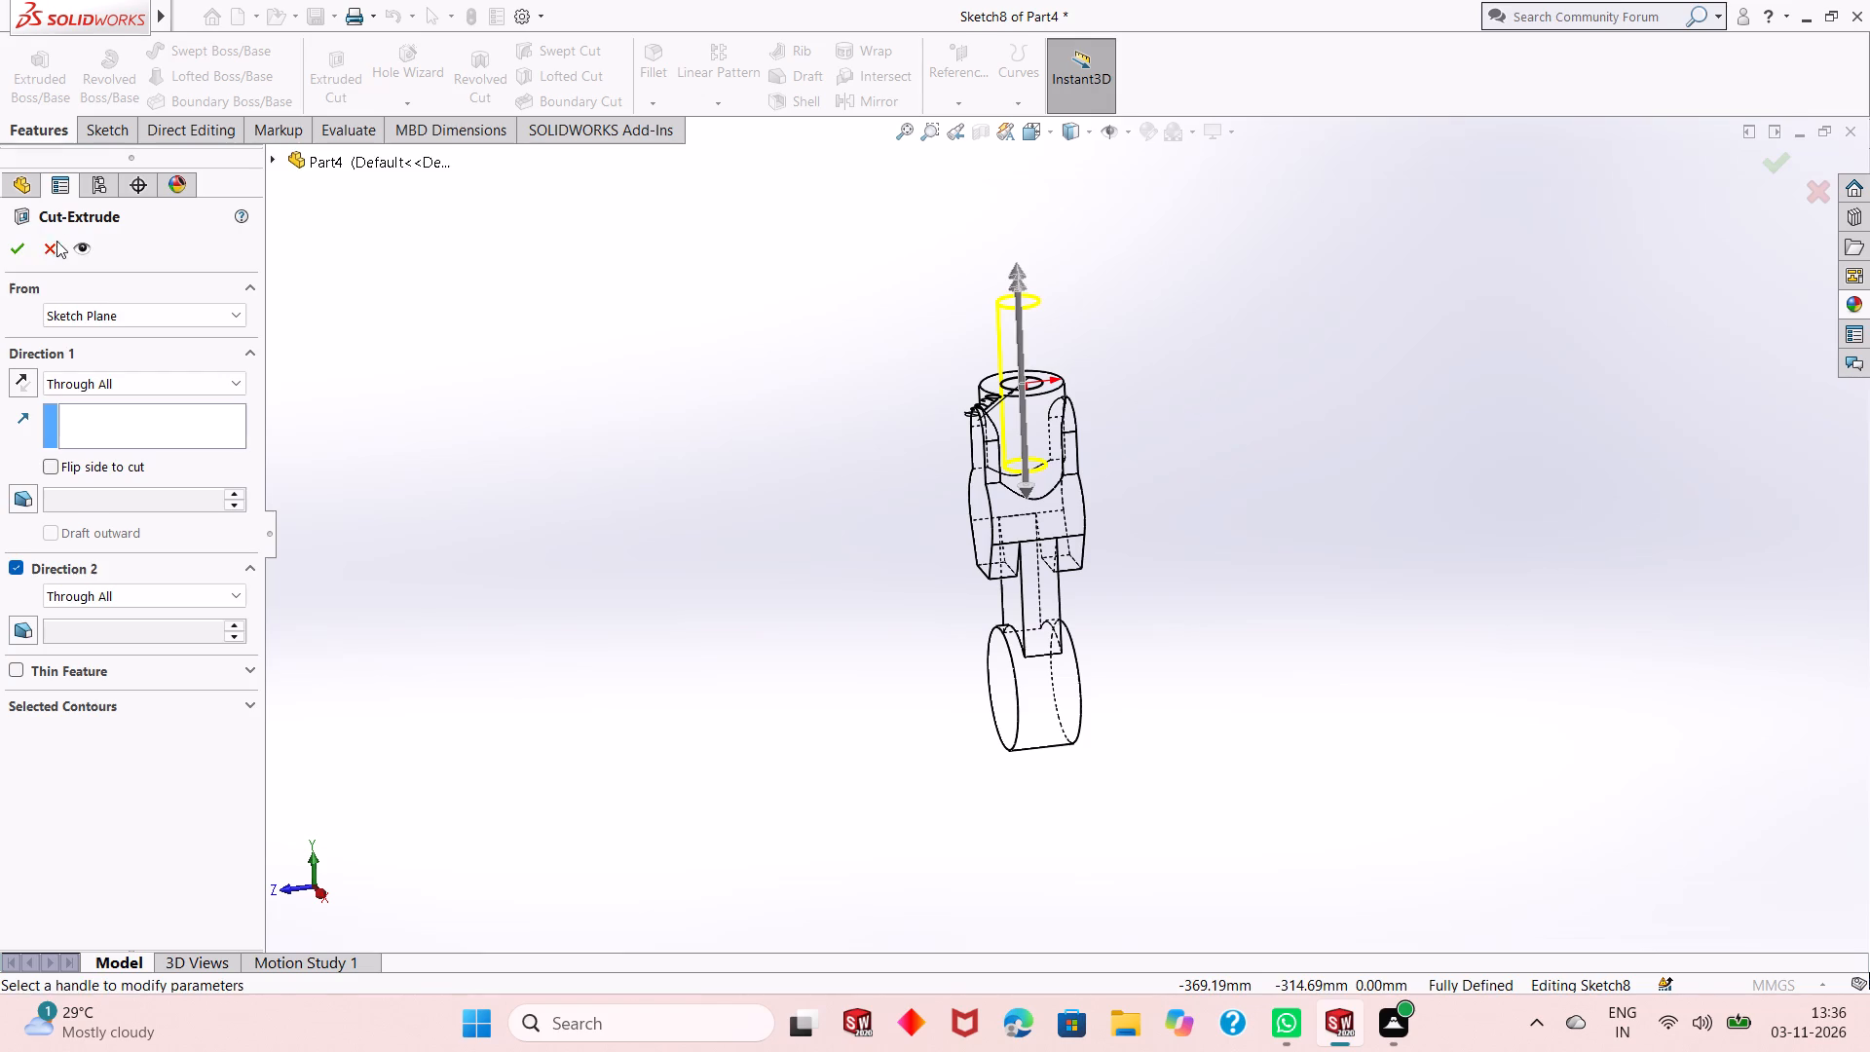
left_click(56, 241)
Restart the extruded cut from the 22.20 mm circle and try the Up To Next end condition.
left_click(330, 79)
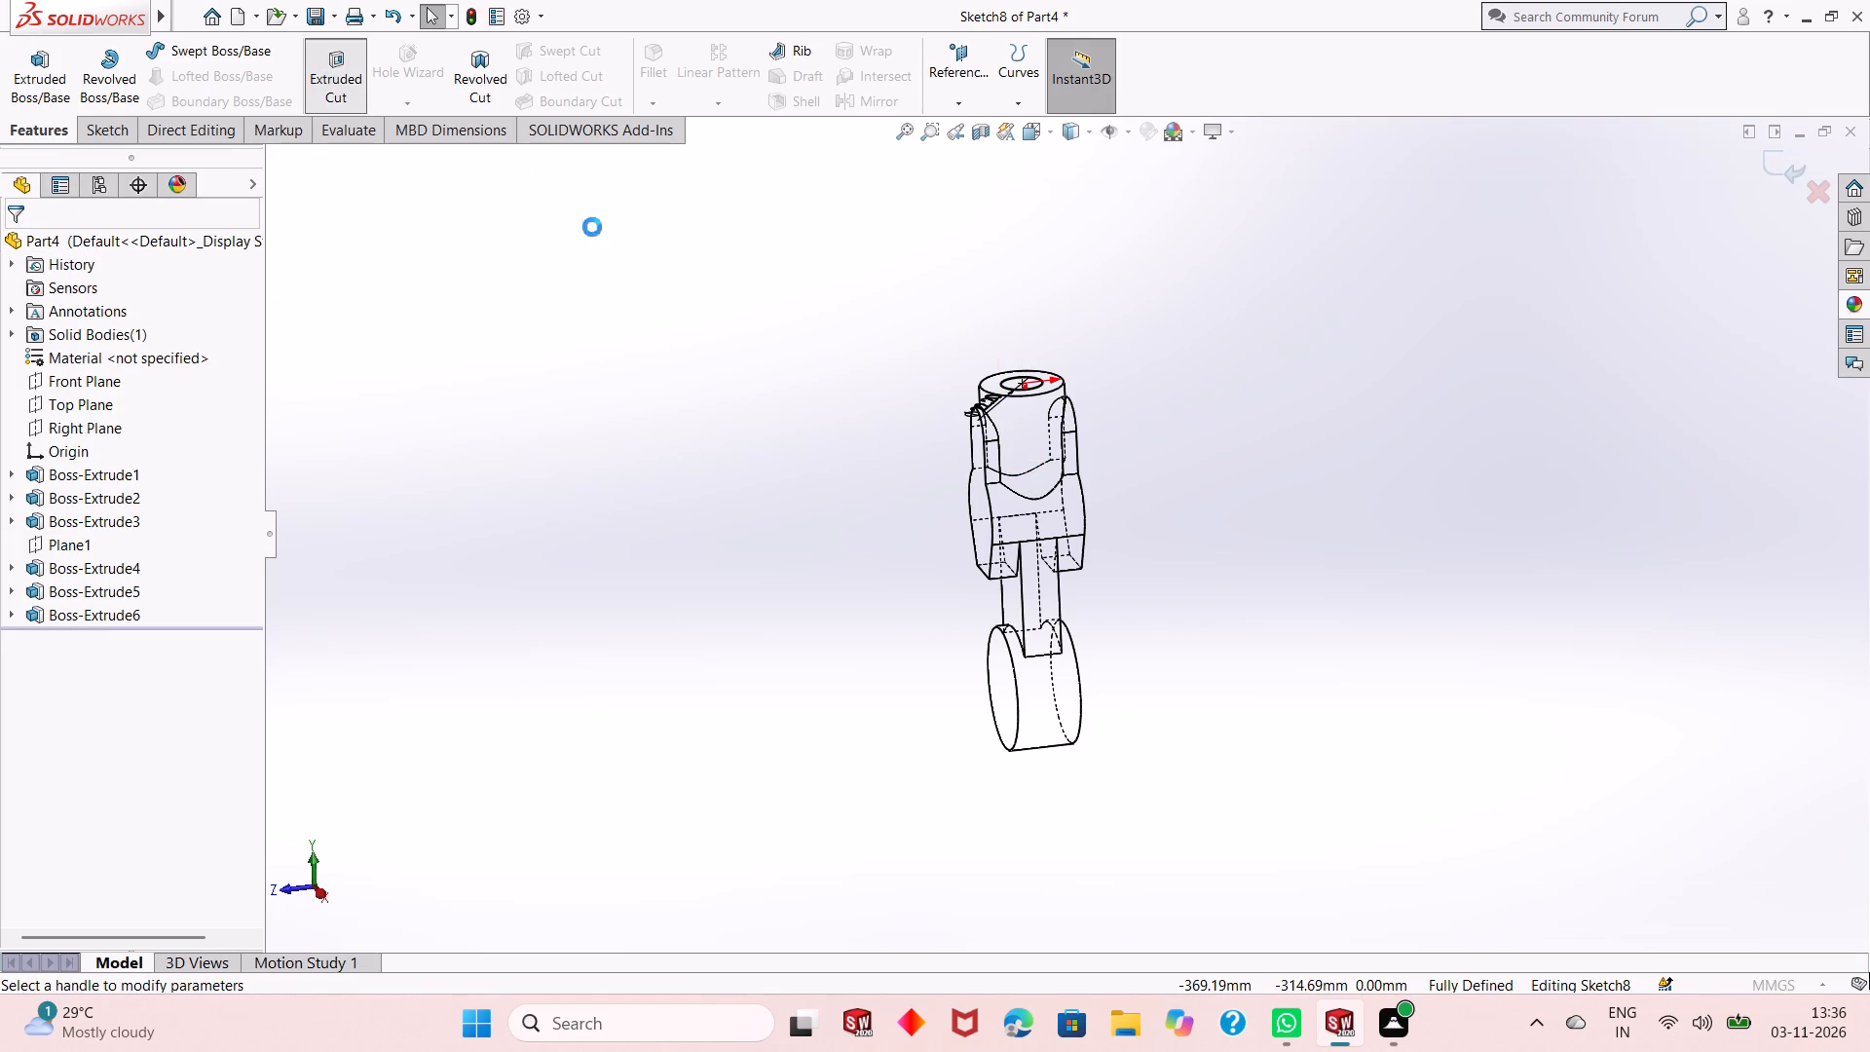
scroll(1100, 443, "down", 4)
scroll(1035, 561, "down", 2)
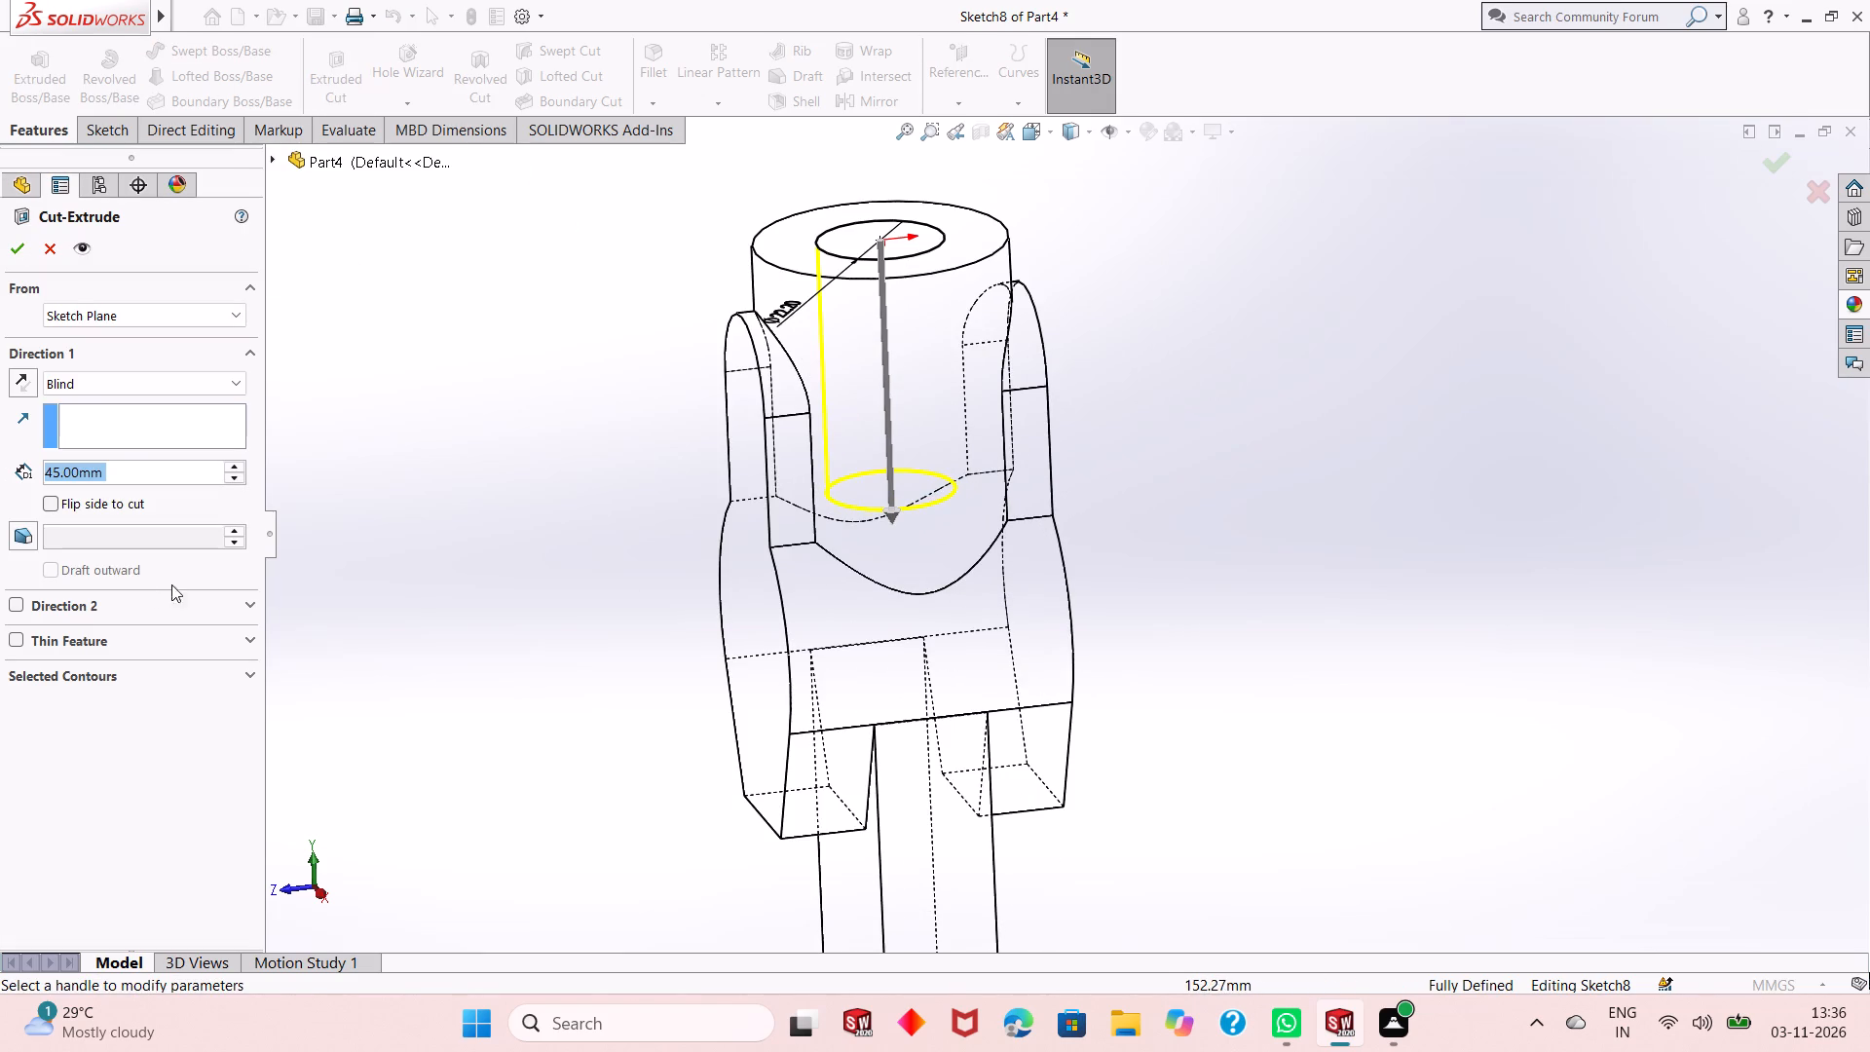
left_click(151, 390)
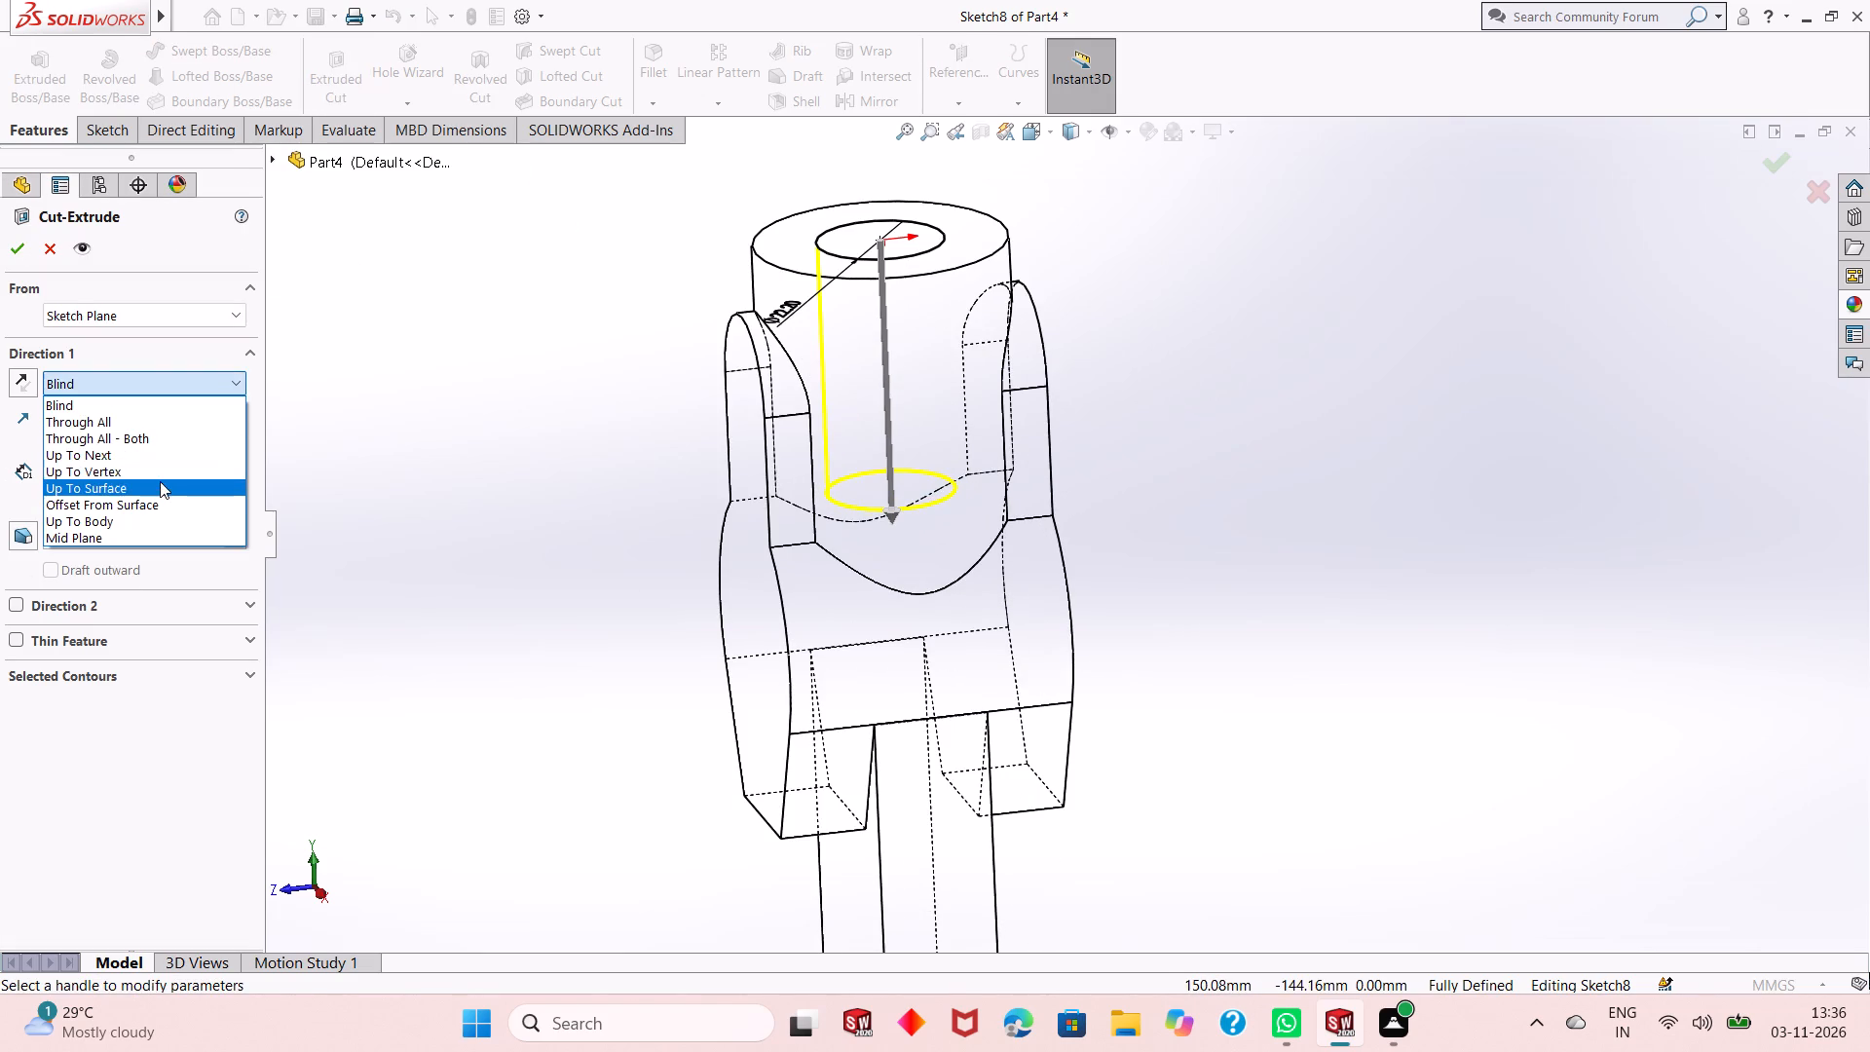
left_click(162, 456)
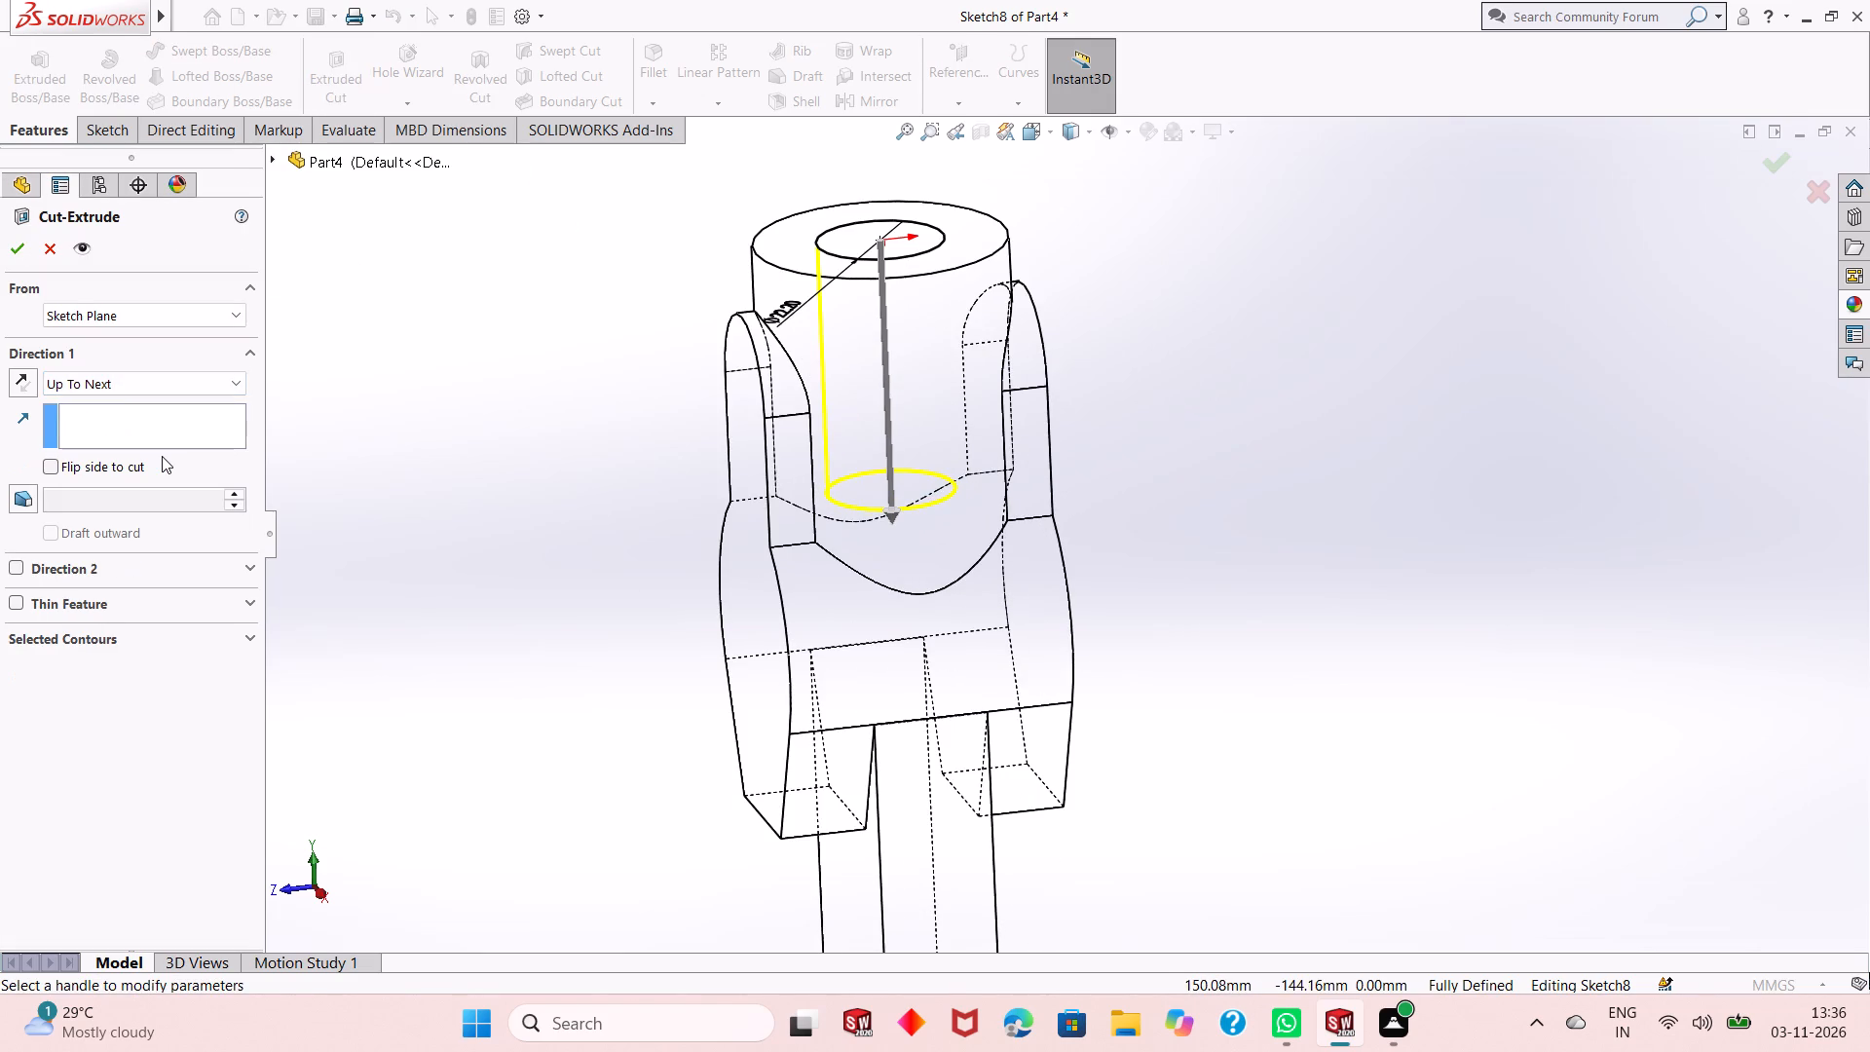
Set the model's display style to Shaded With Edges and cancel the open cut.
scroll(793, 291, "up", 2)
left_click(1079, 136)
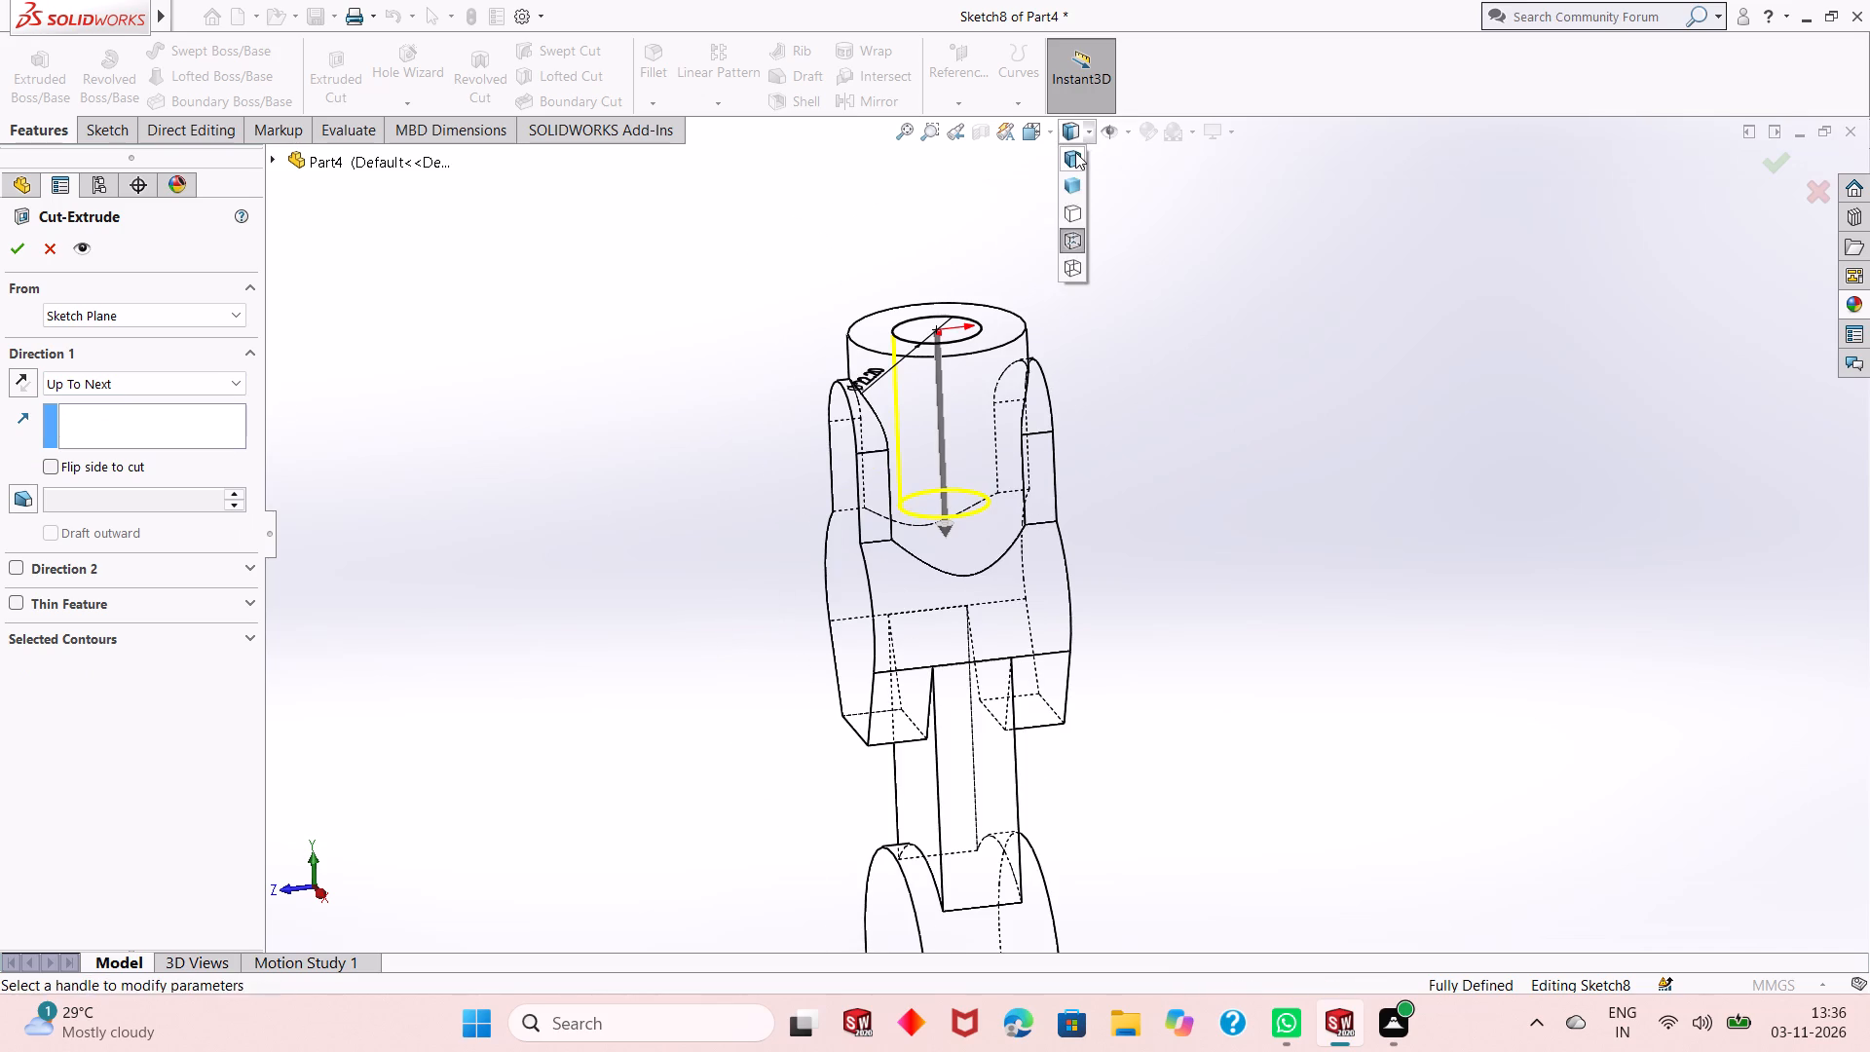
left_click(1075, 163)
middle_click_drag(1059, 490, 1046, 673)
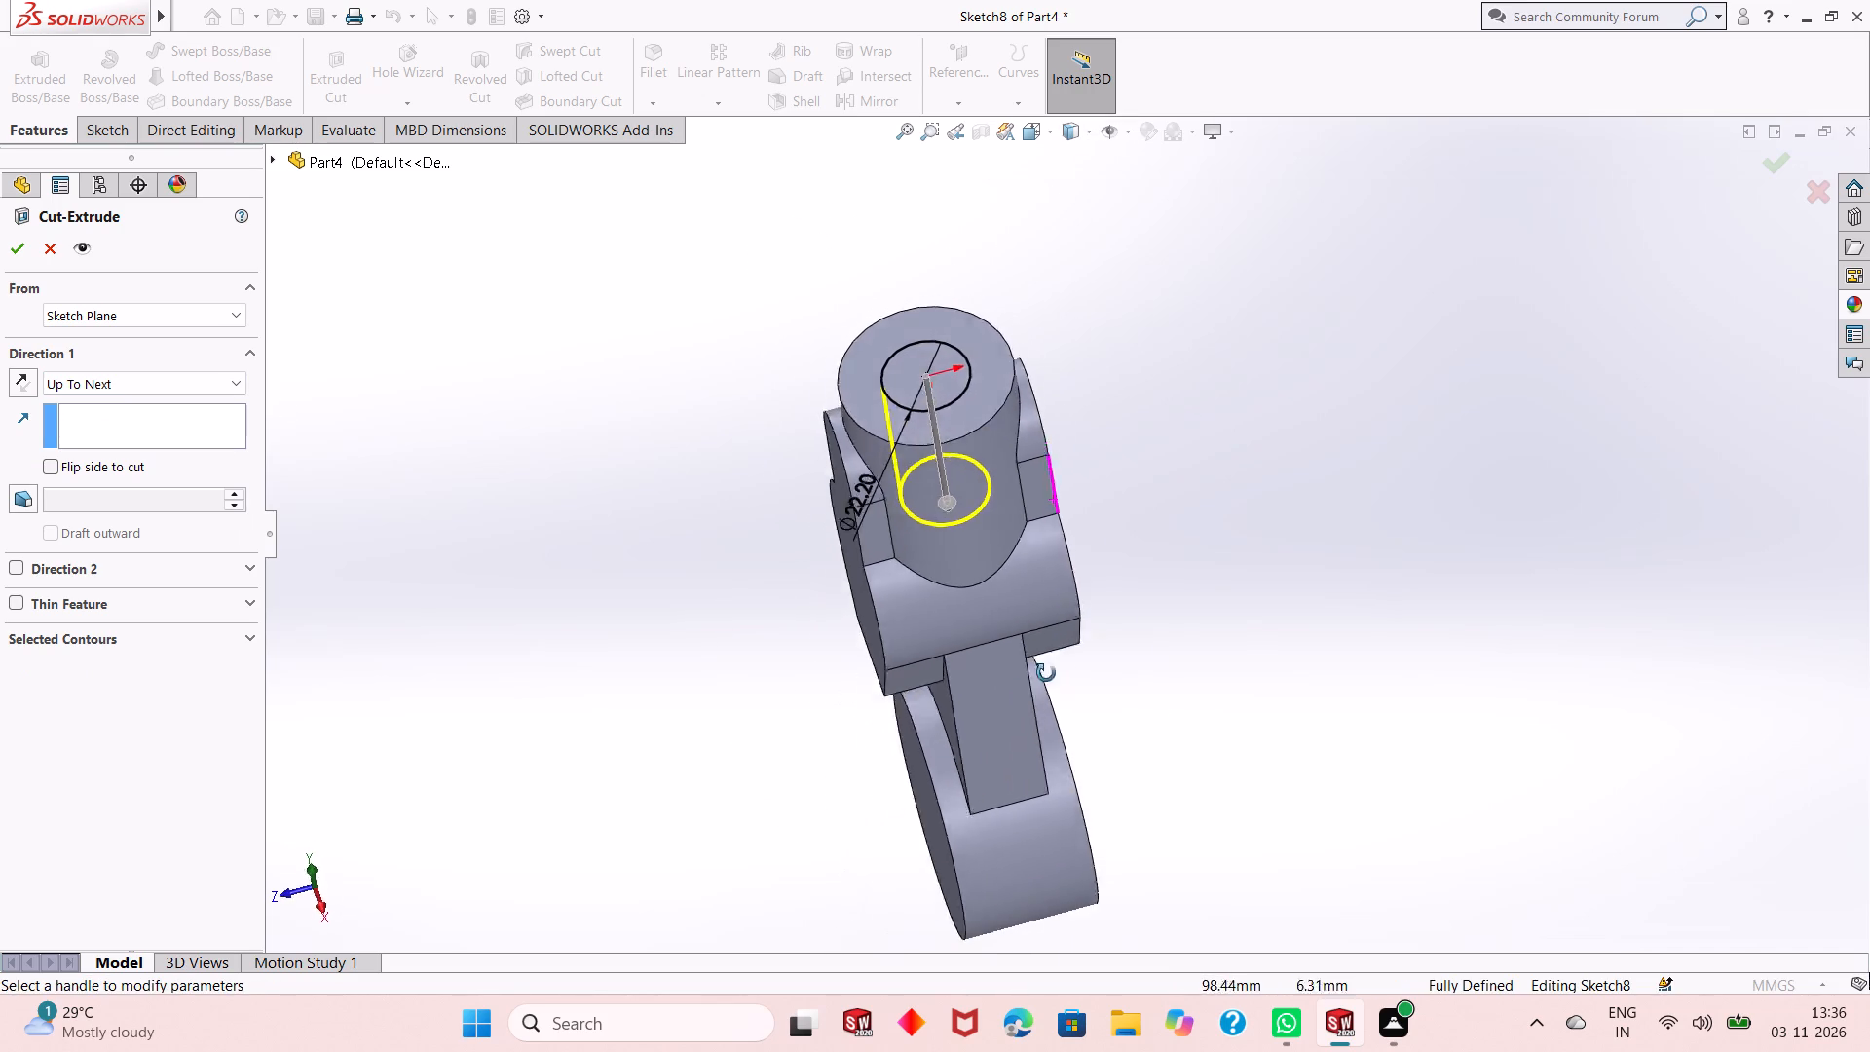
middle_click_drag(1046, 673, 1048, 745)
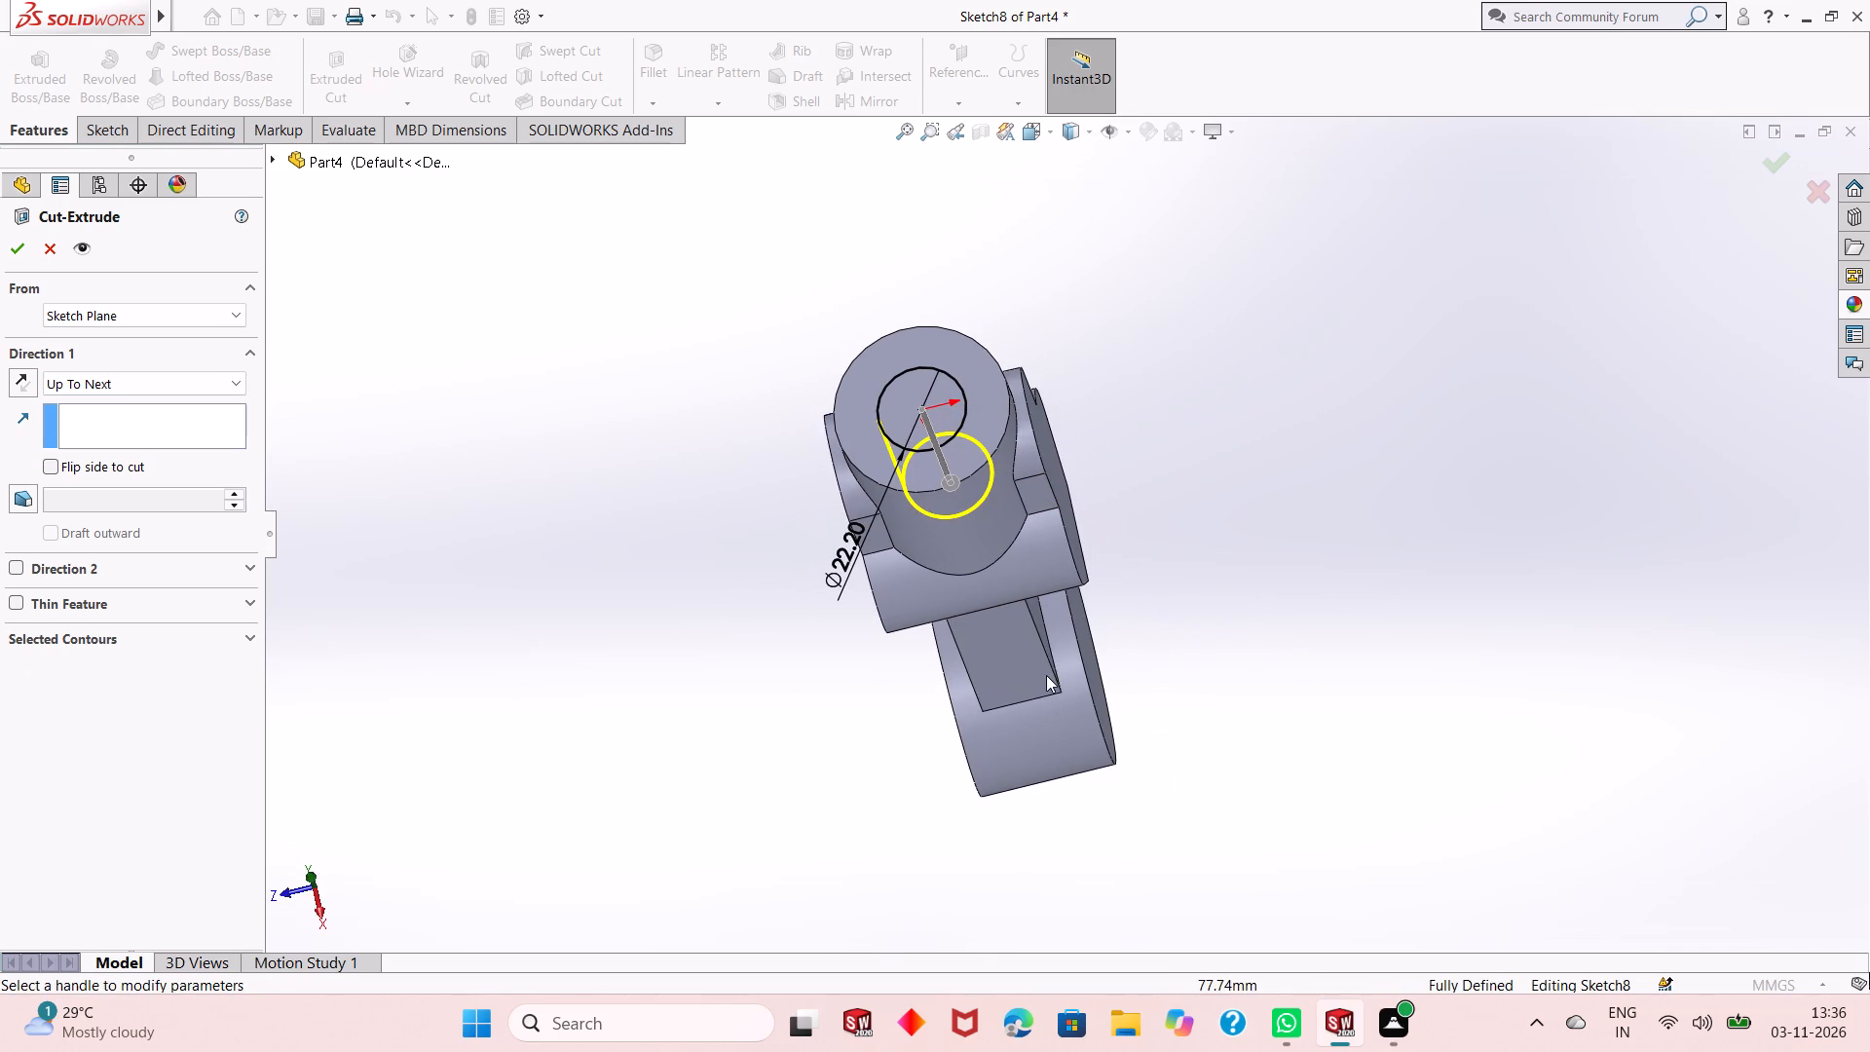
middle_click_drag(1057, 632, 1068, 695)
key("Escape")
key("Escape")
key("Escape")
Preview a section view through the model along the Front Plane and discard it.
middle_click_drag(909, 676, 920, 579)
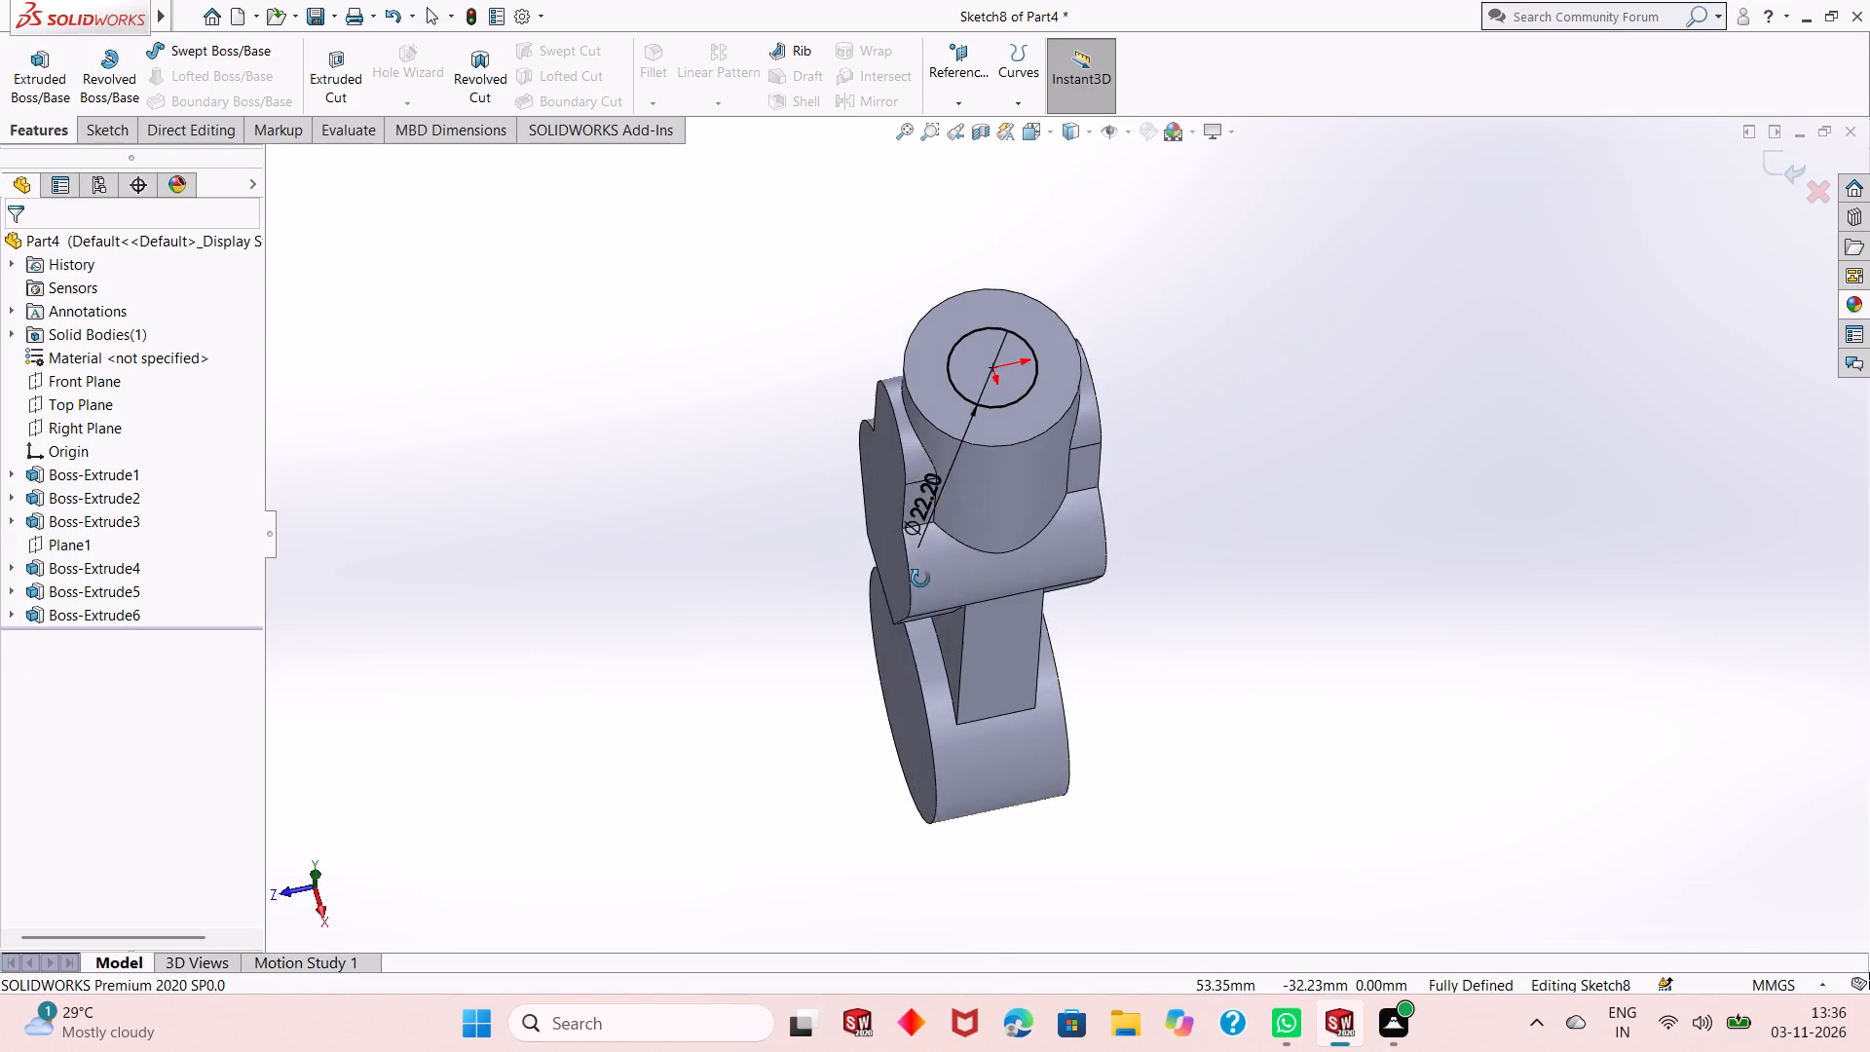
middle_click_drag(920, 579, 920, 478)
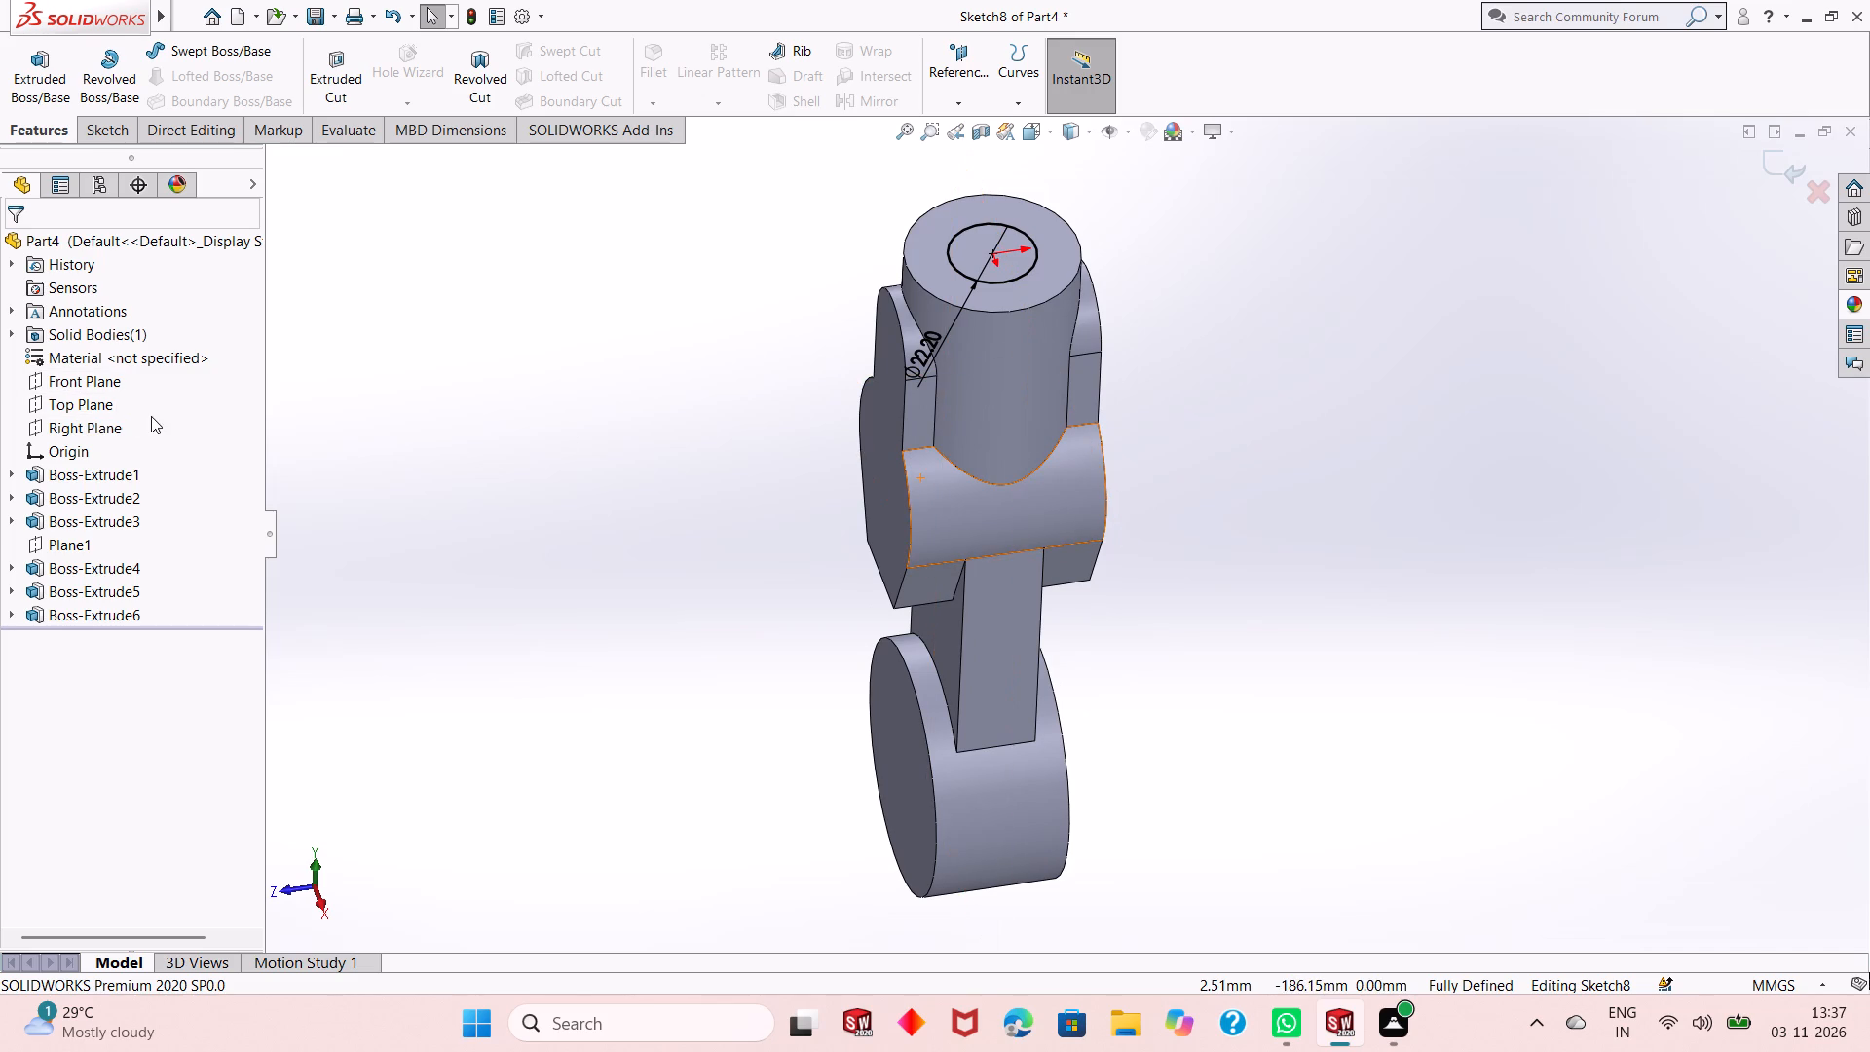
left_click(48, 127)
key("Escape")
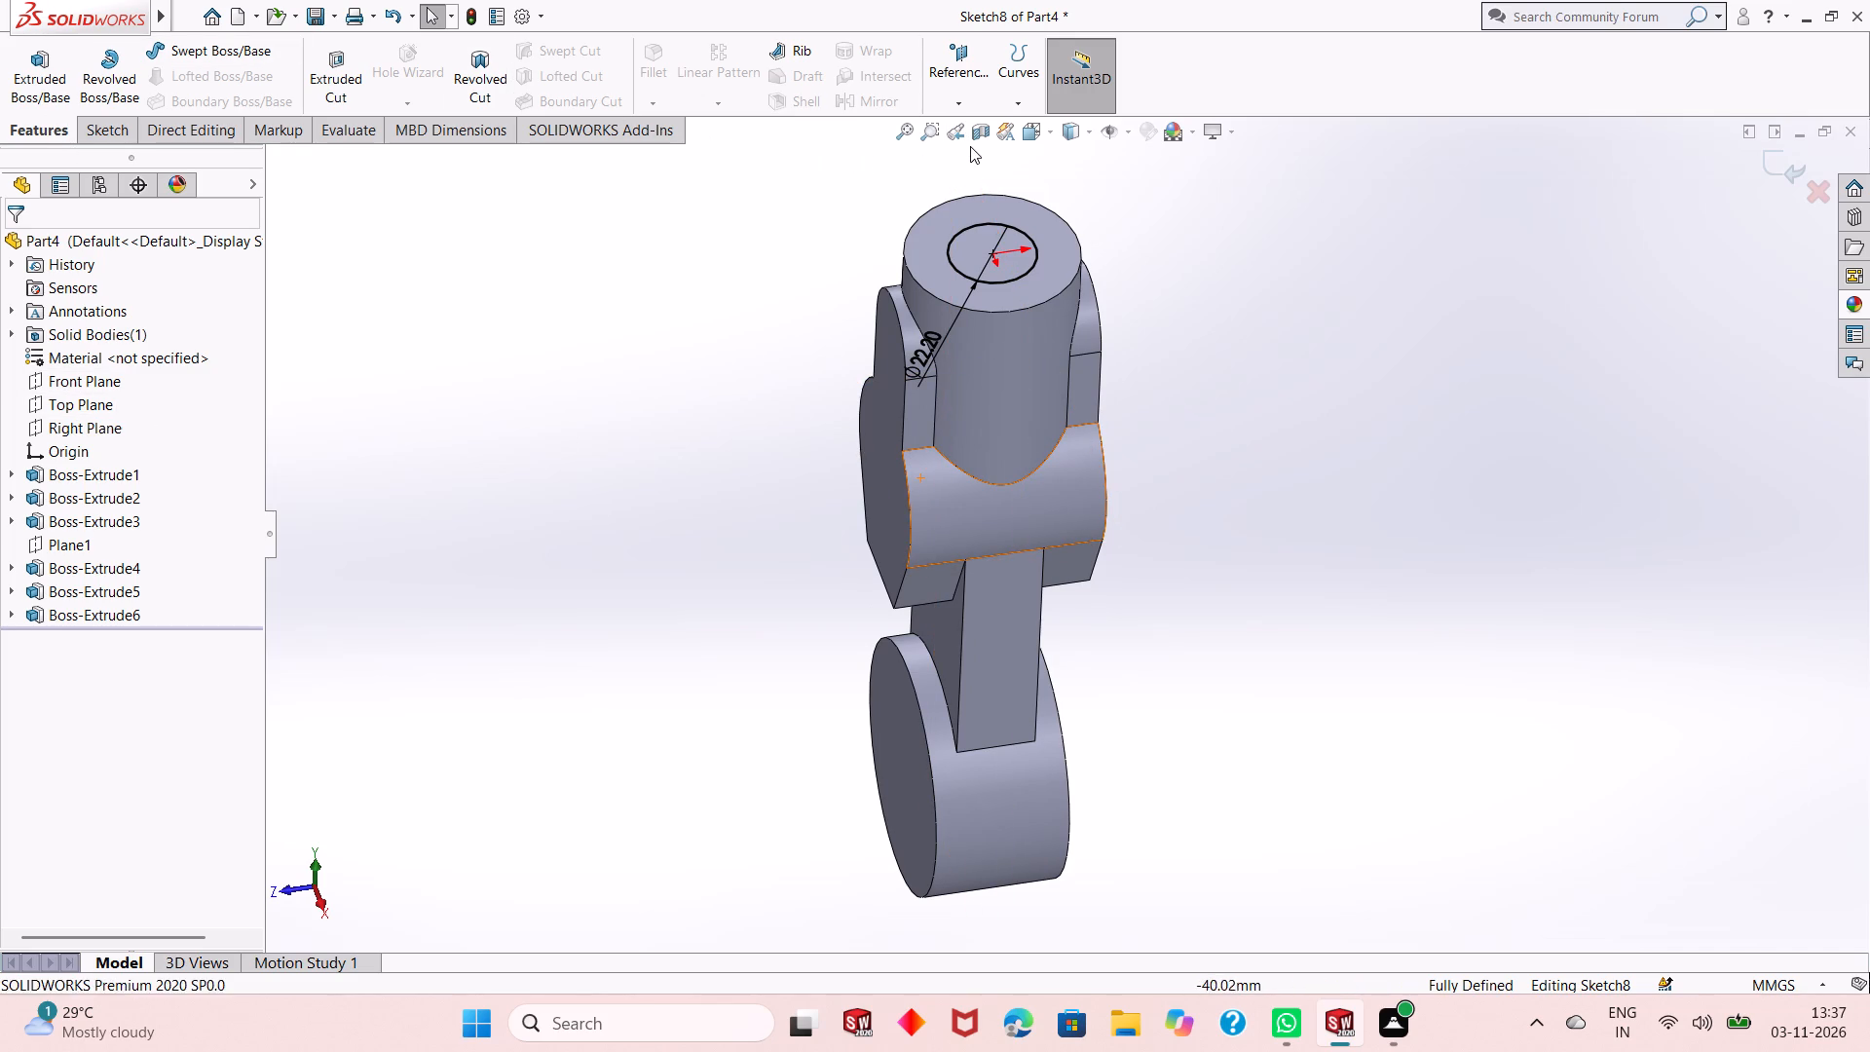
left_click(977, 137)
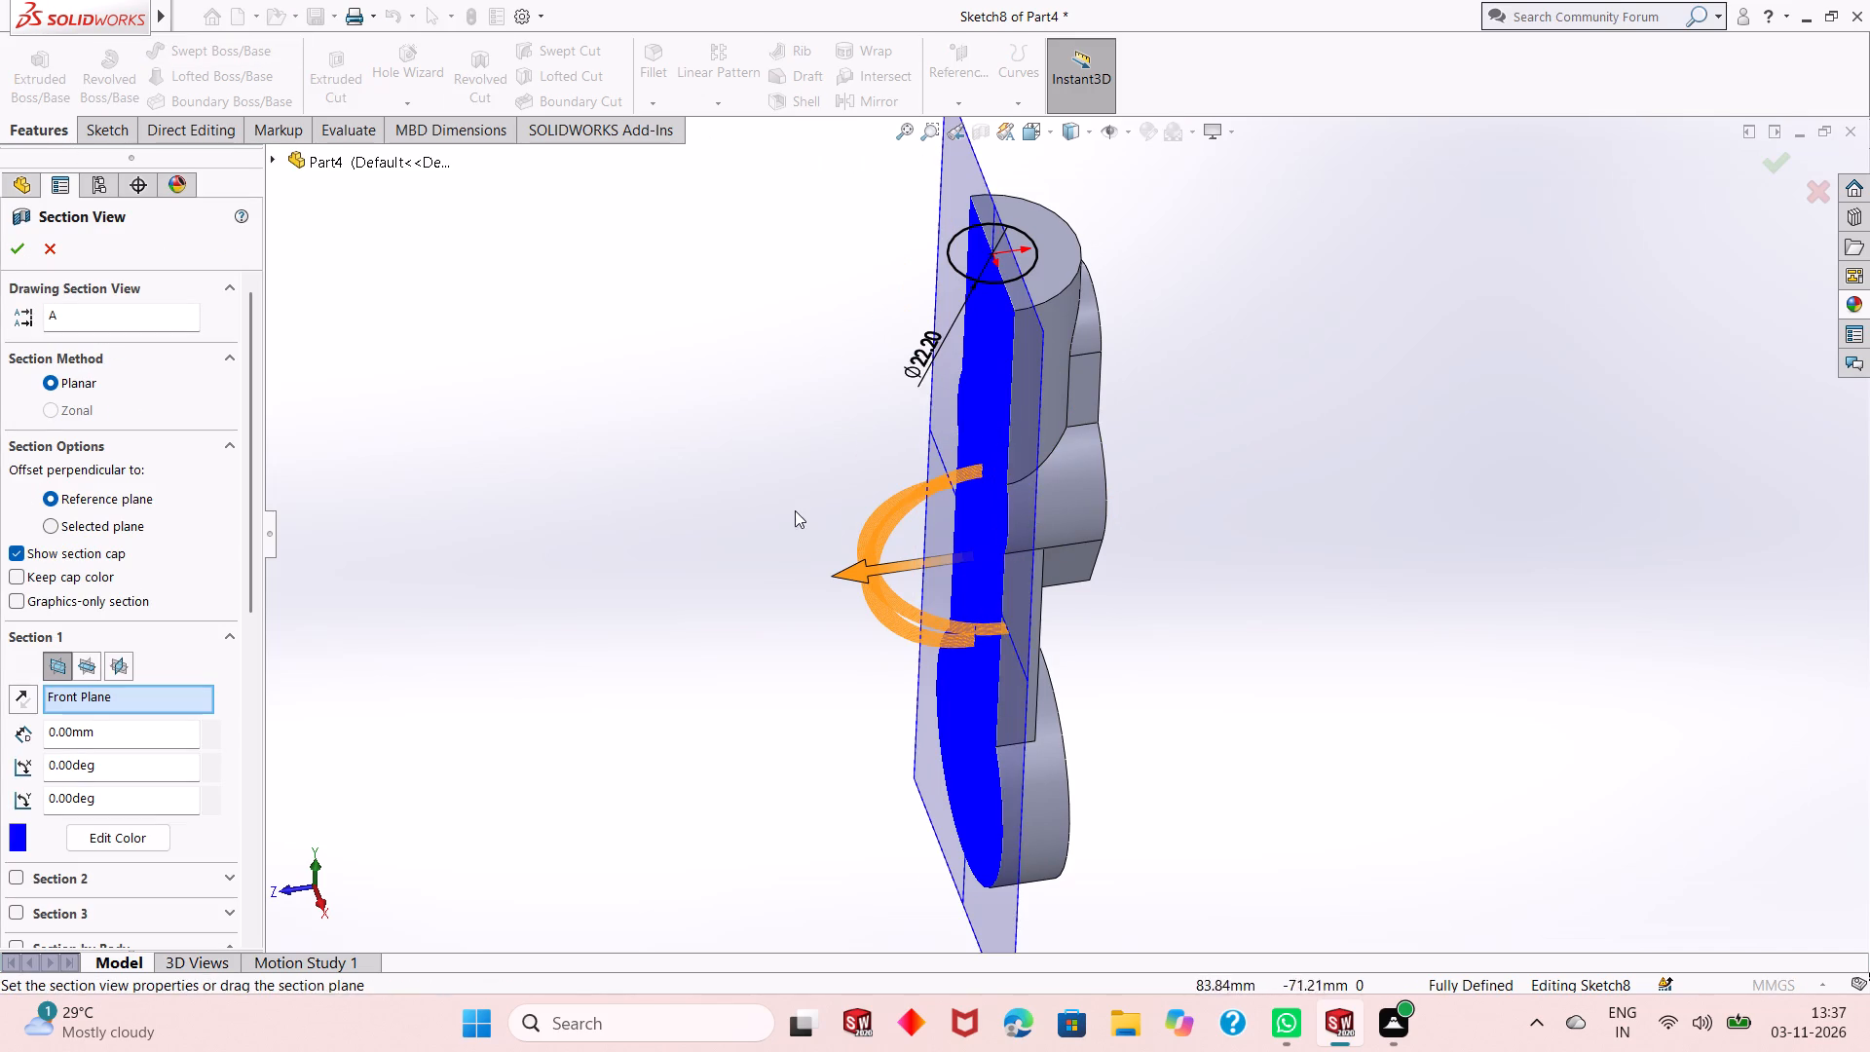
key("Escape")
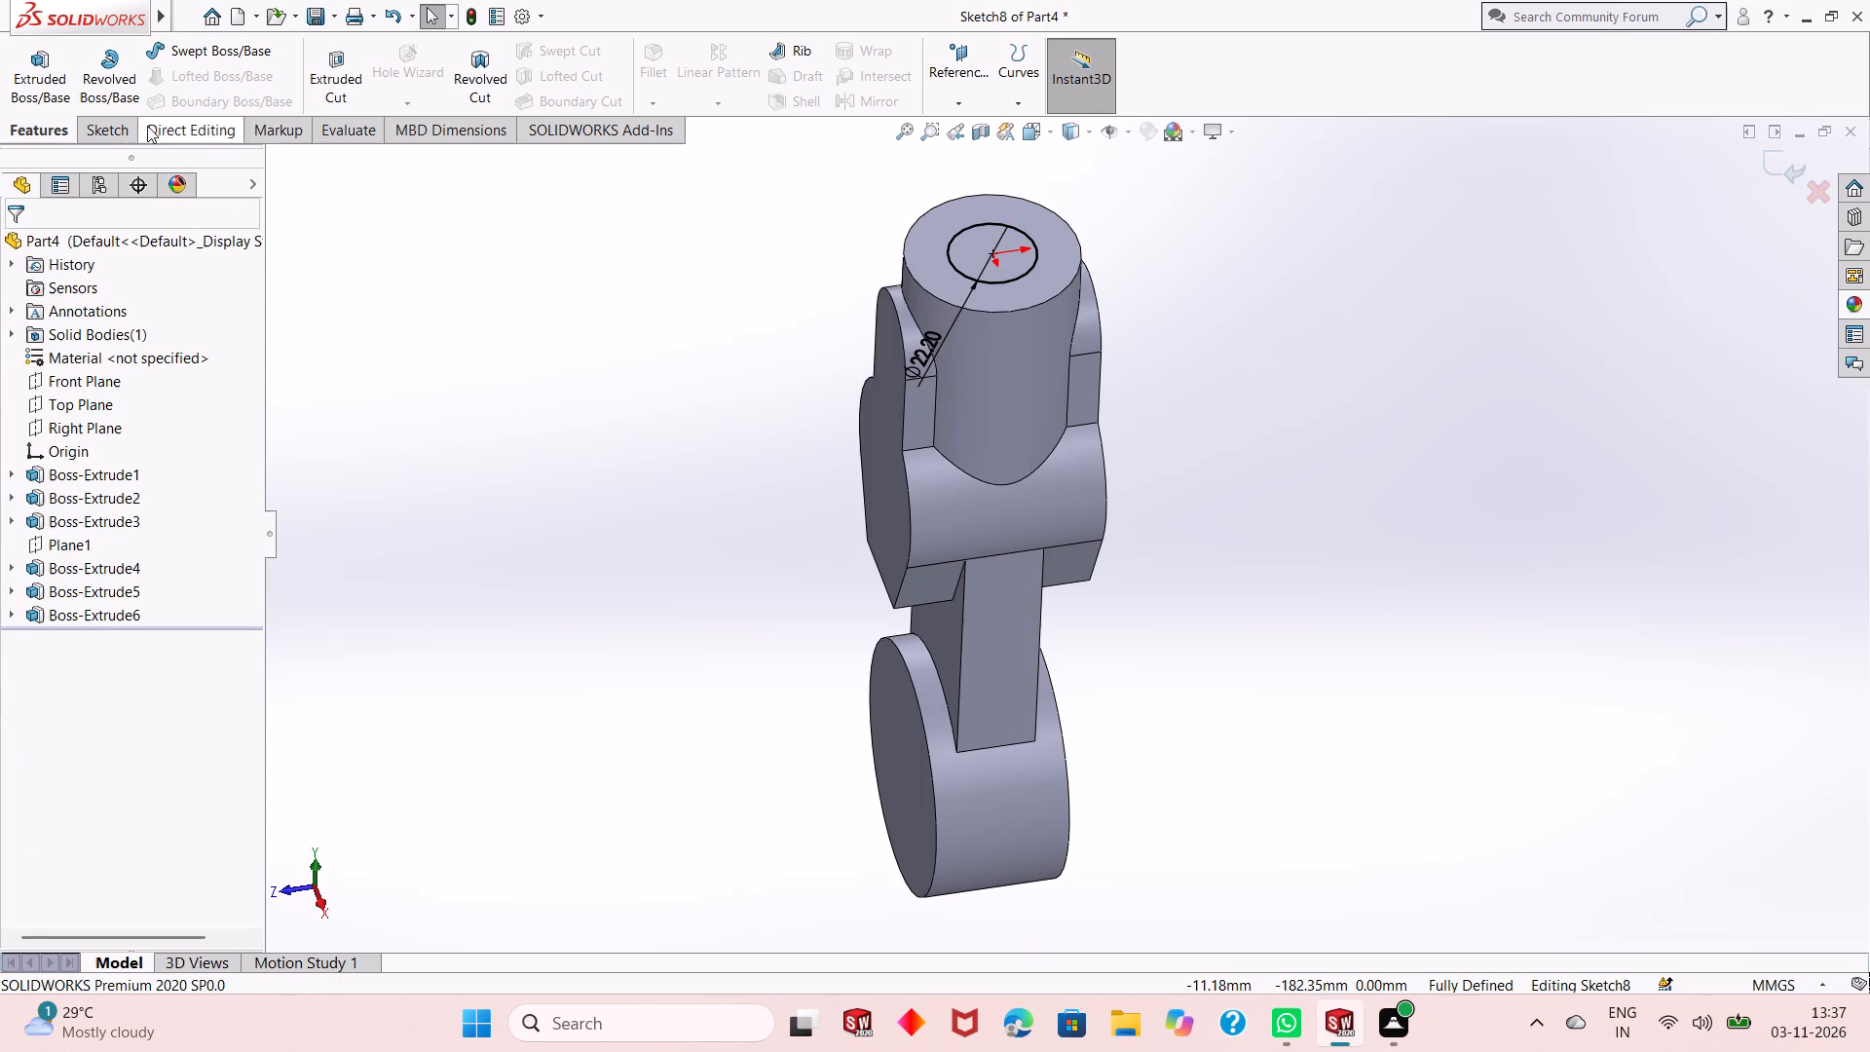
Start an extruded cut from the 22.20 mm circle with the Up To Next end condition.
left_click(331, 65)
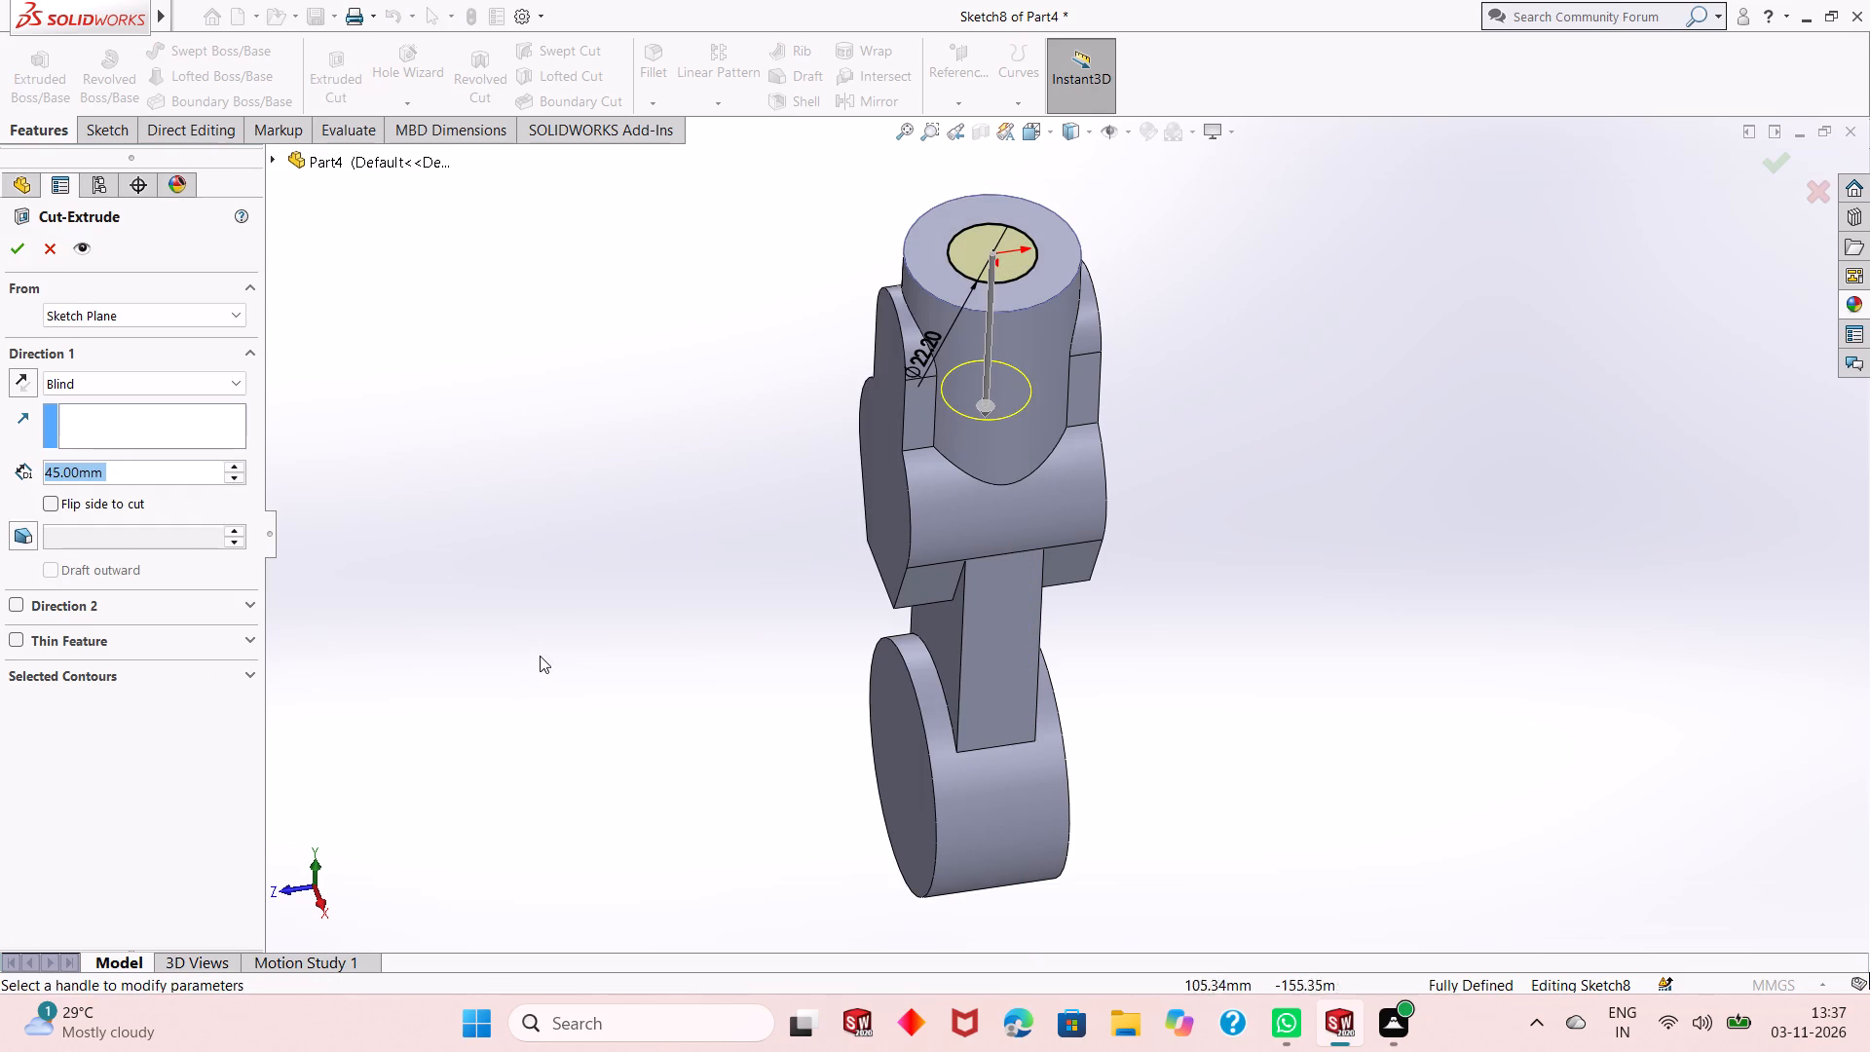
middle_click_drag(547, 665, 532, 462)
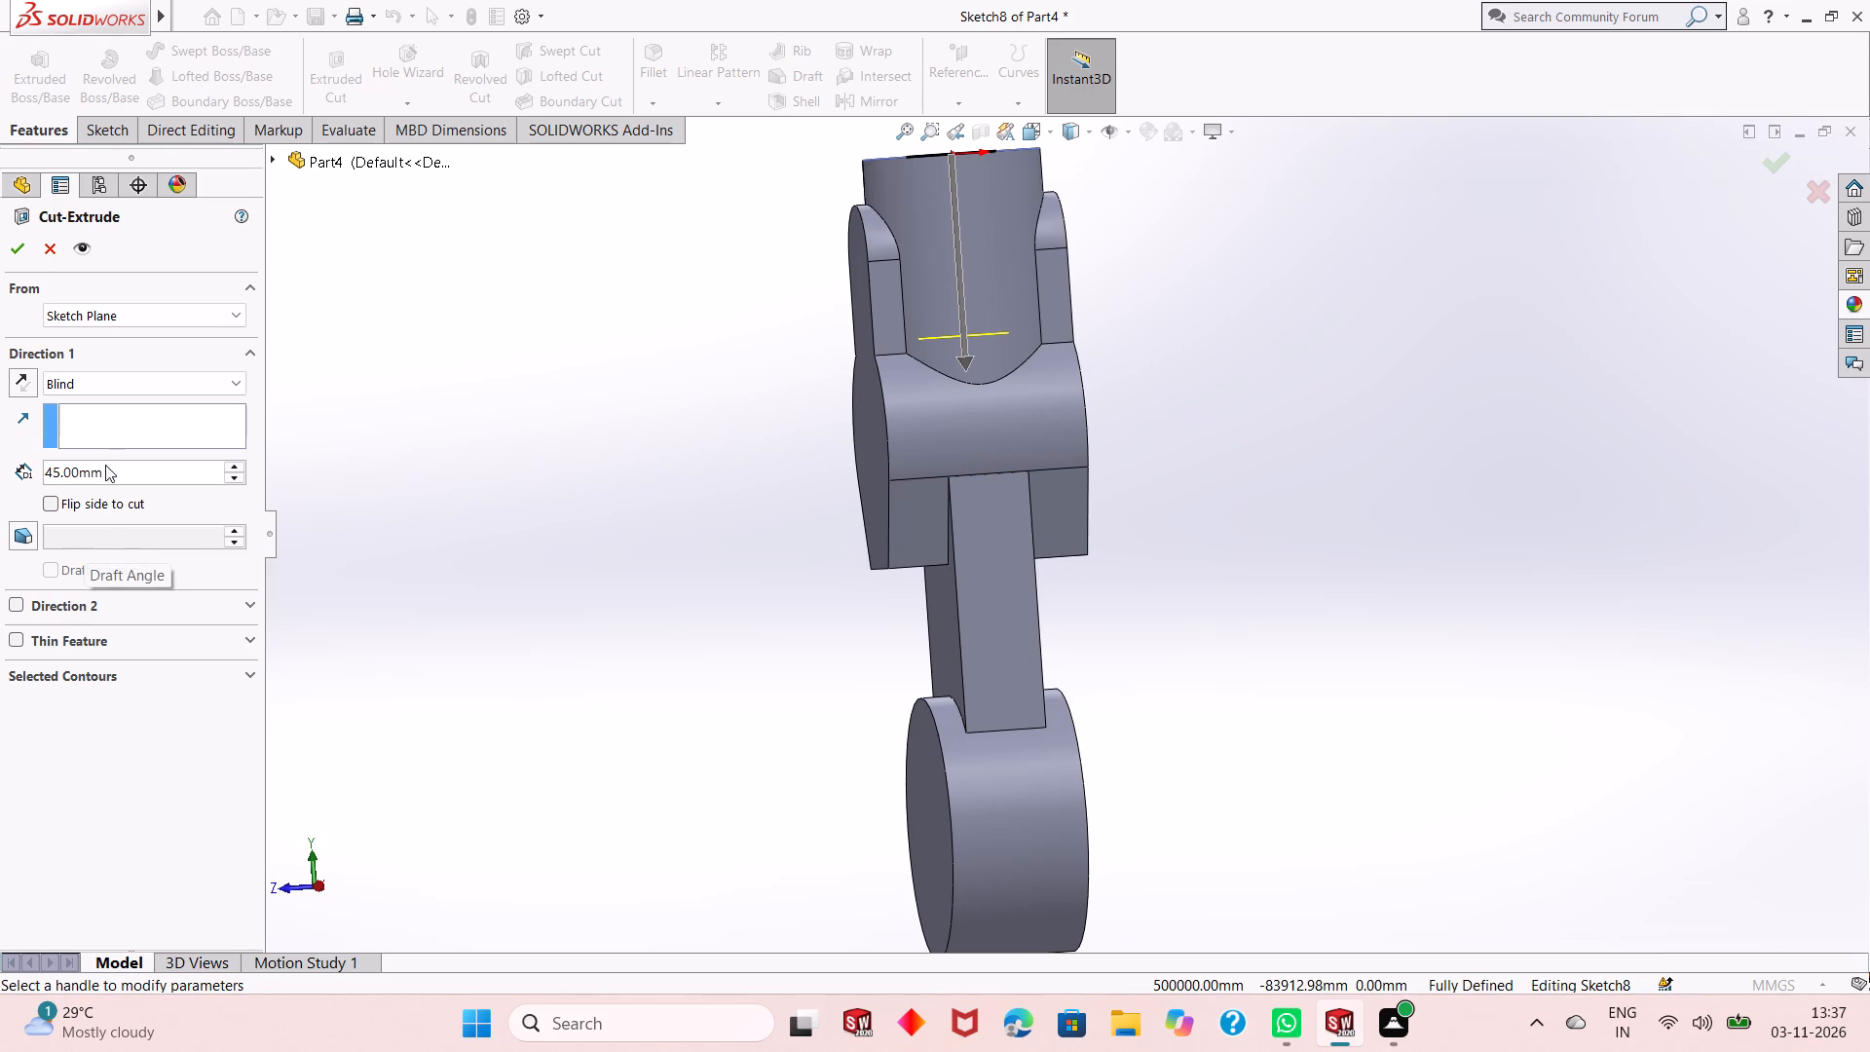
left_click(149, 326)
left_click(150, 326)
left_click(149, 391)
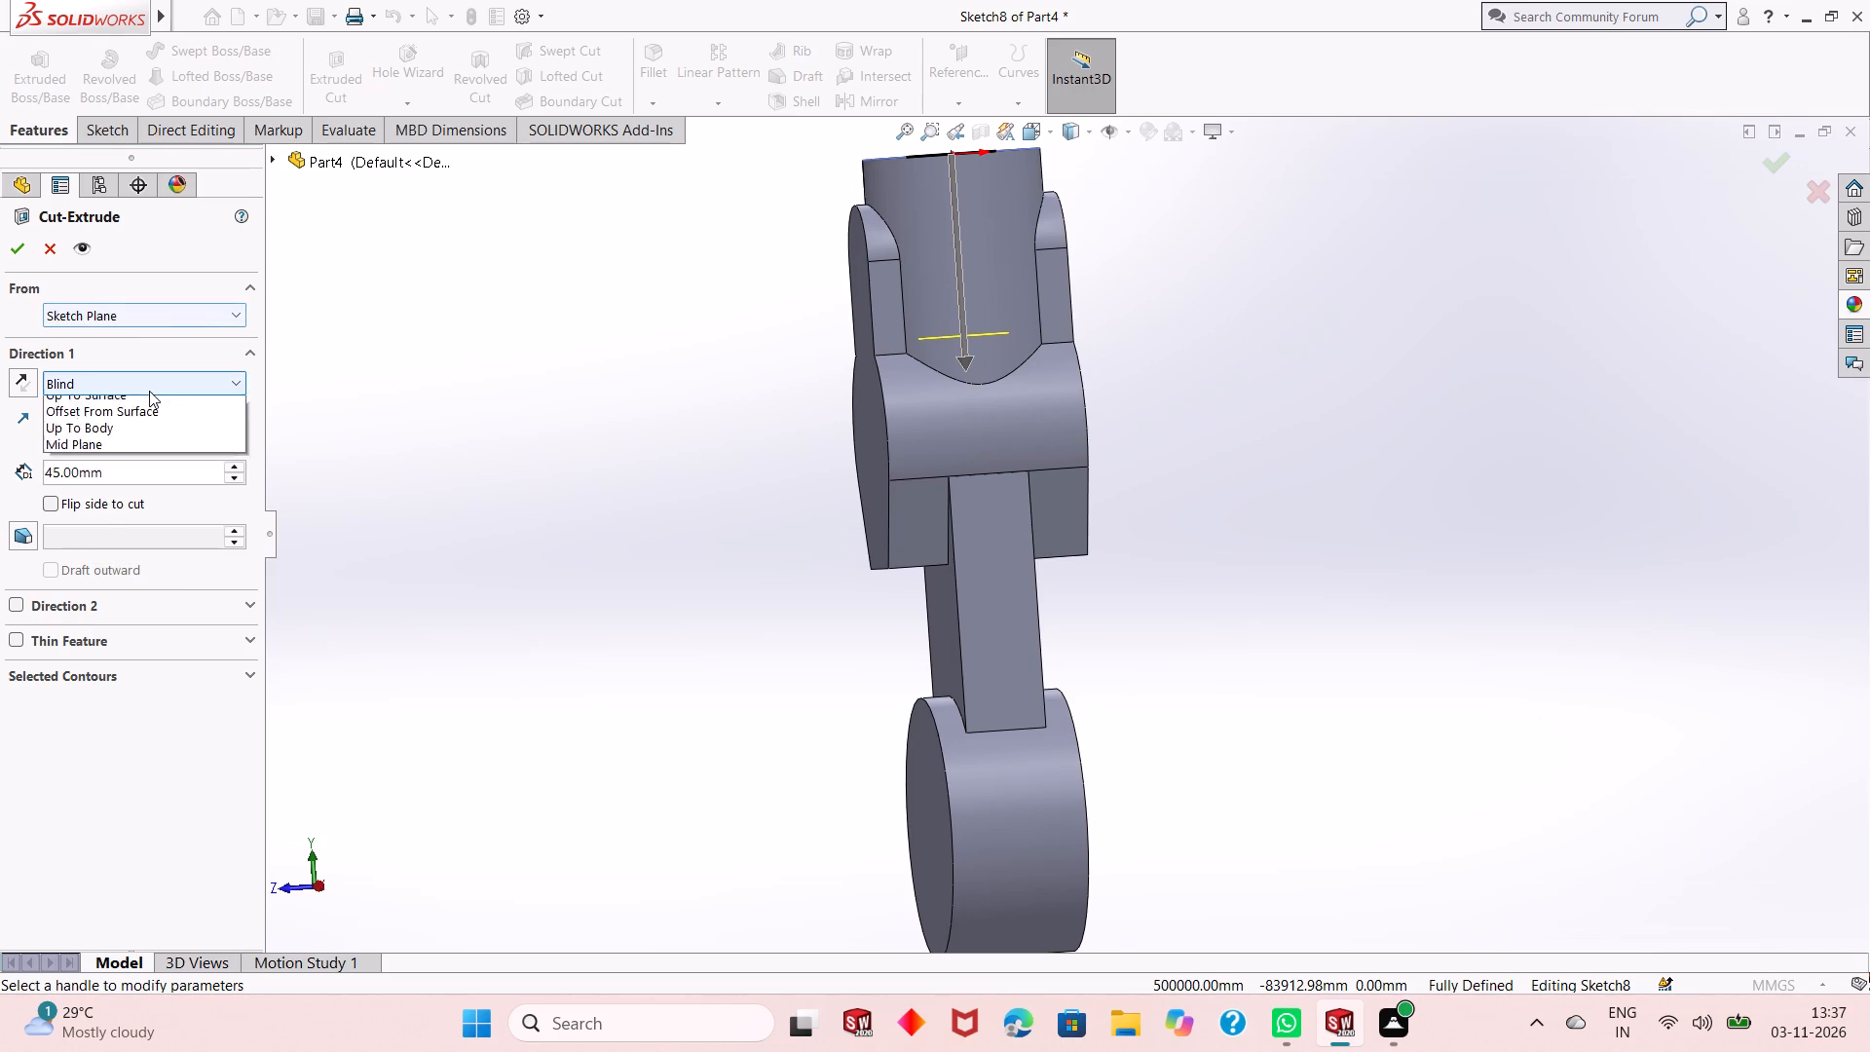
left_click(146, 448)
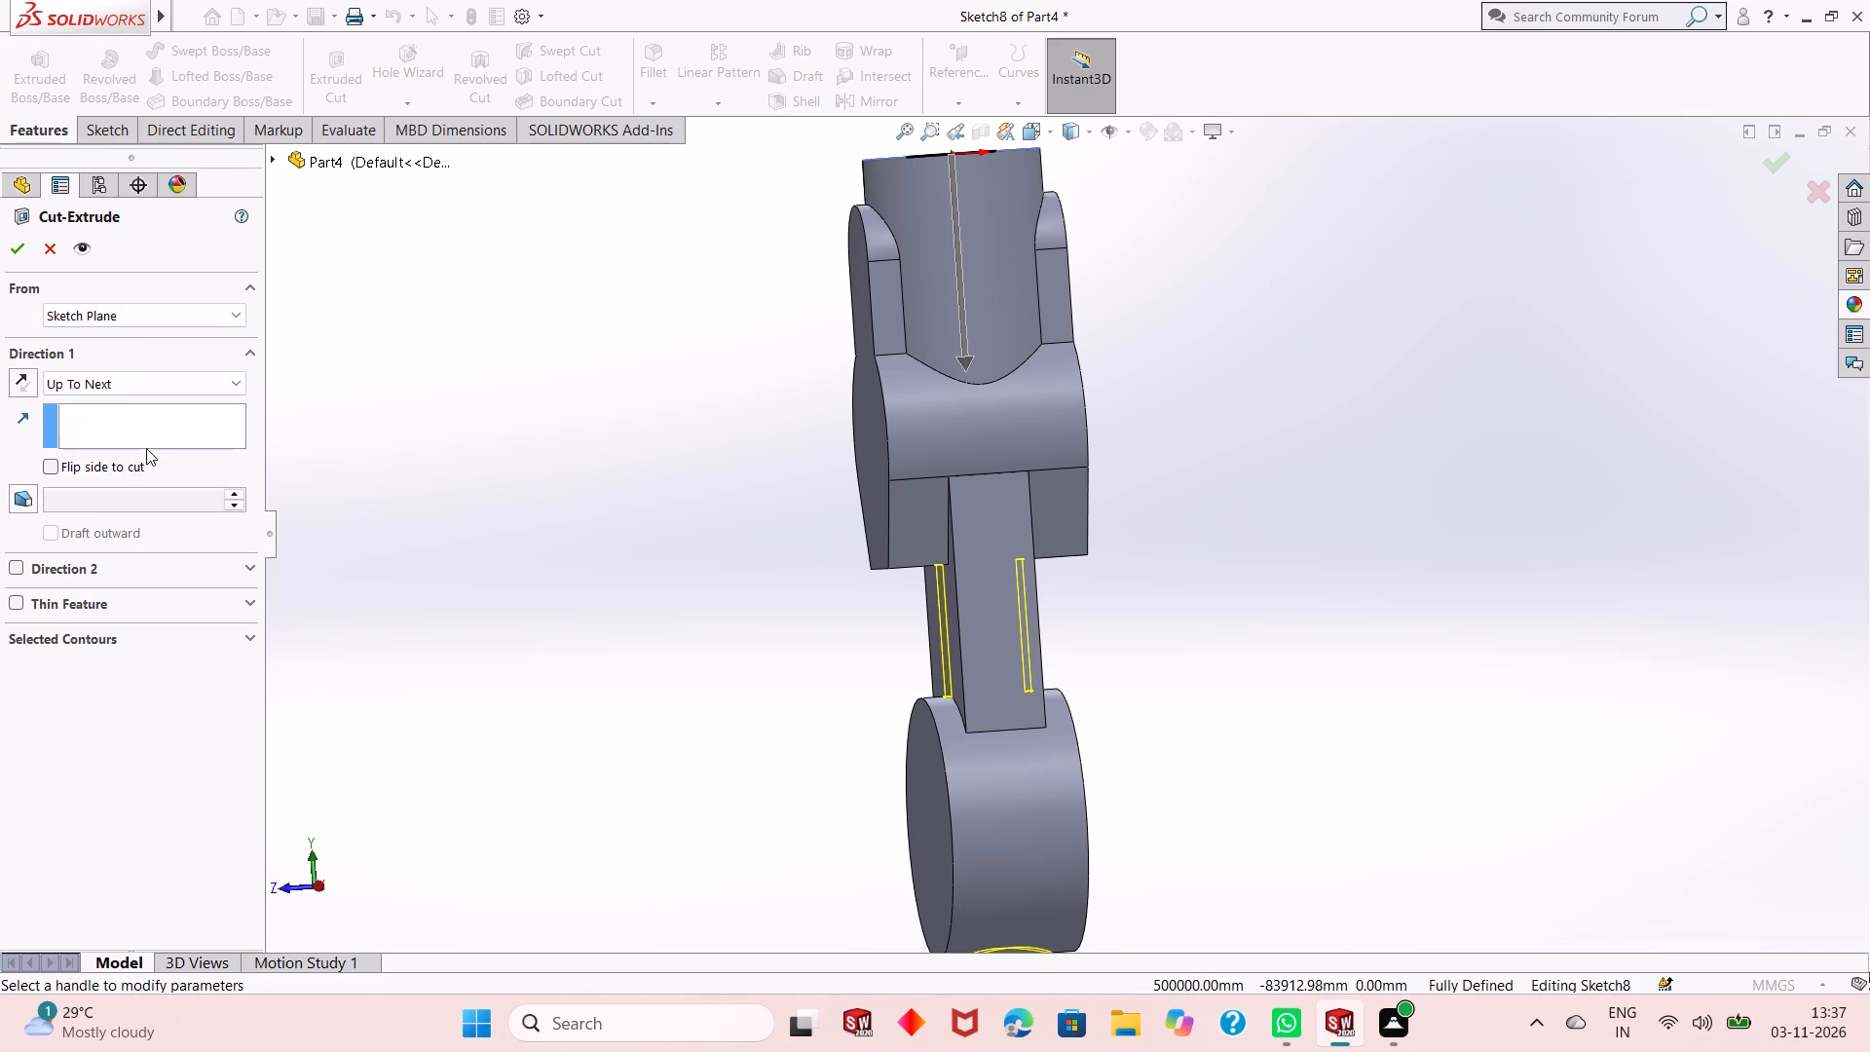
left_click(960, 381)
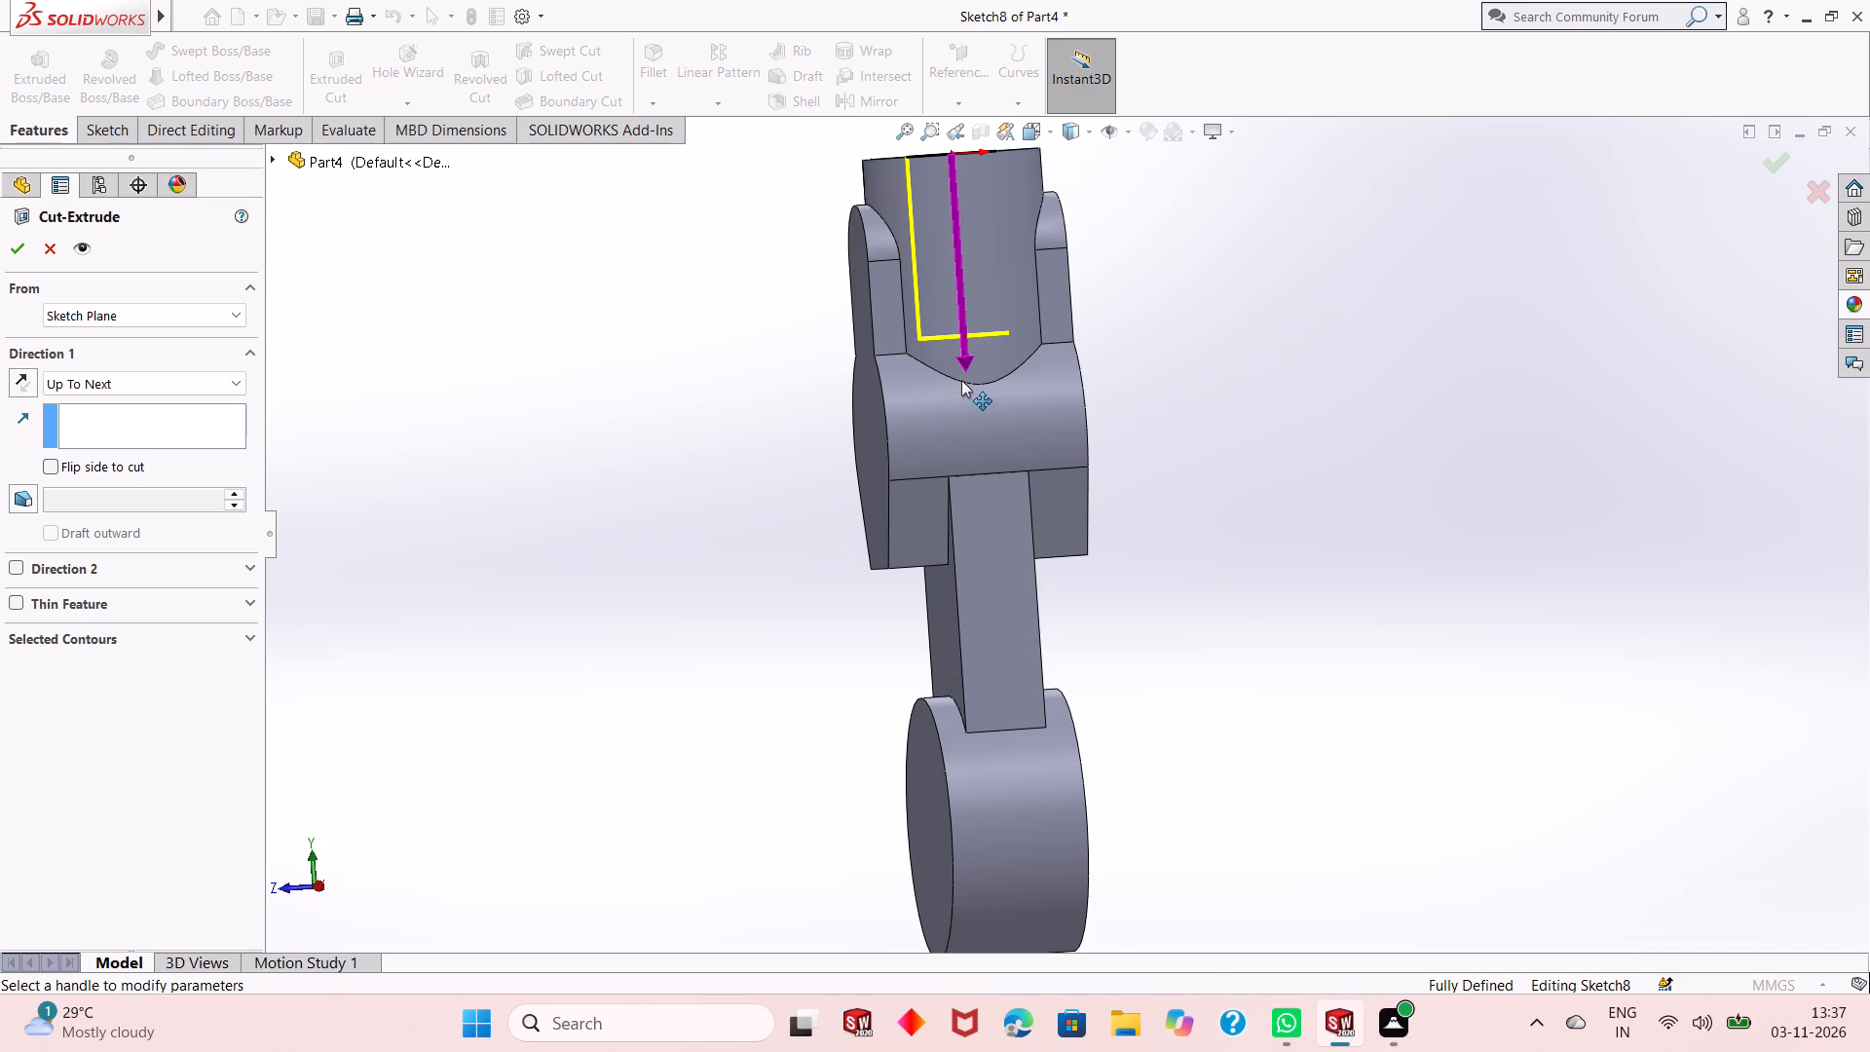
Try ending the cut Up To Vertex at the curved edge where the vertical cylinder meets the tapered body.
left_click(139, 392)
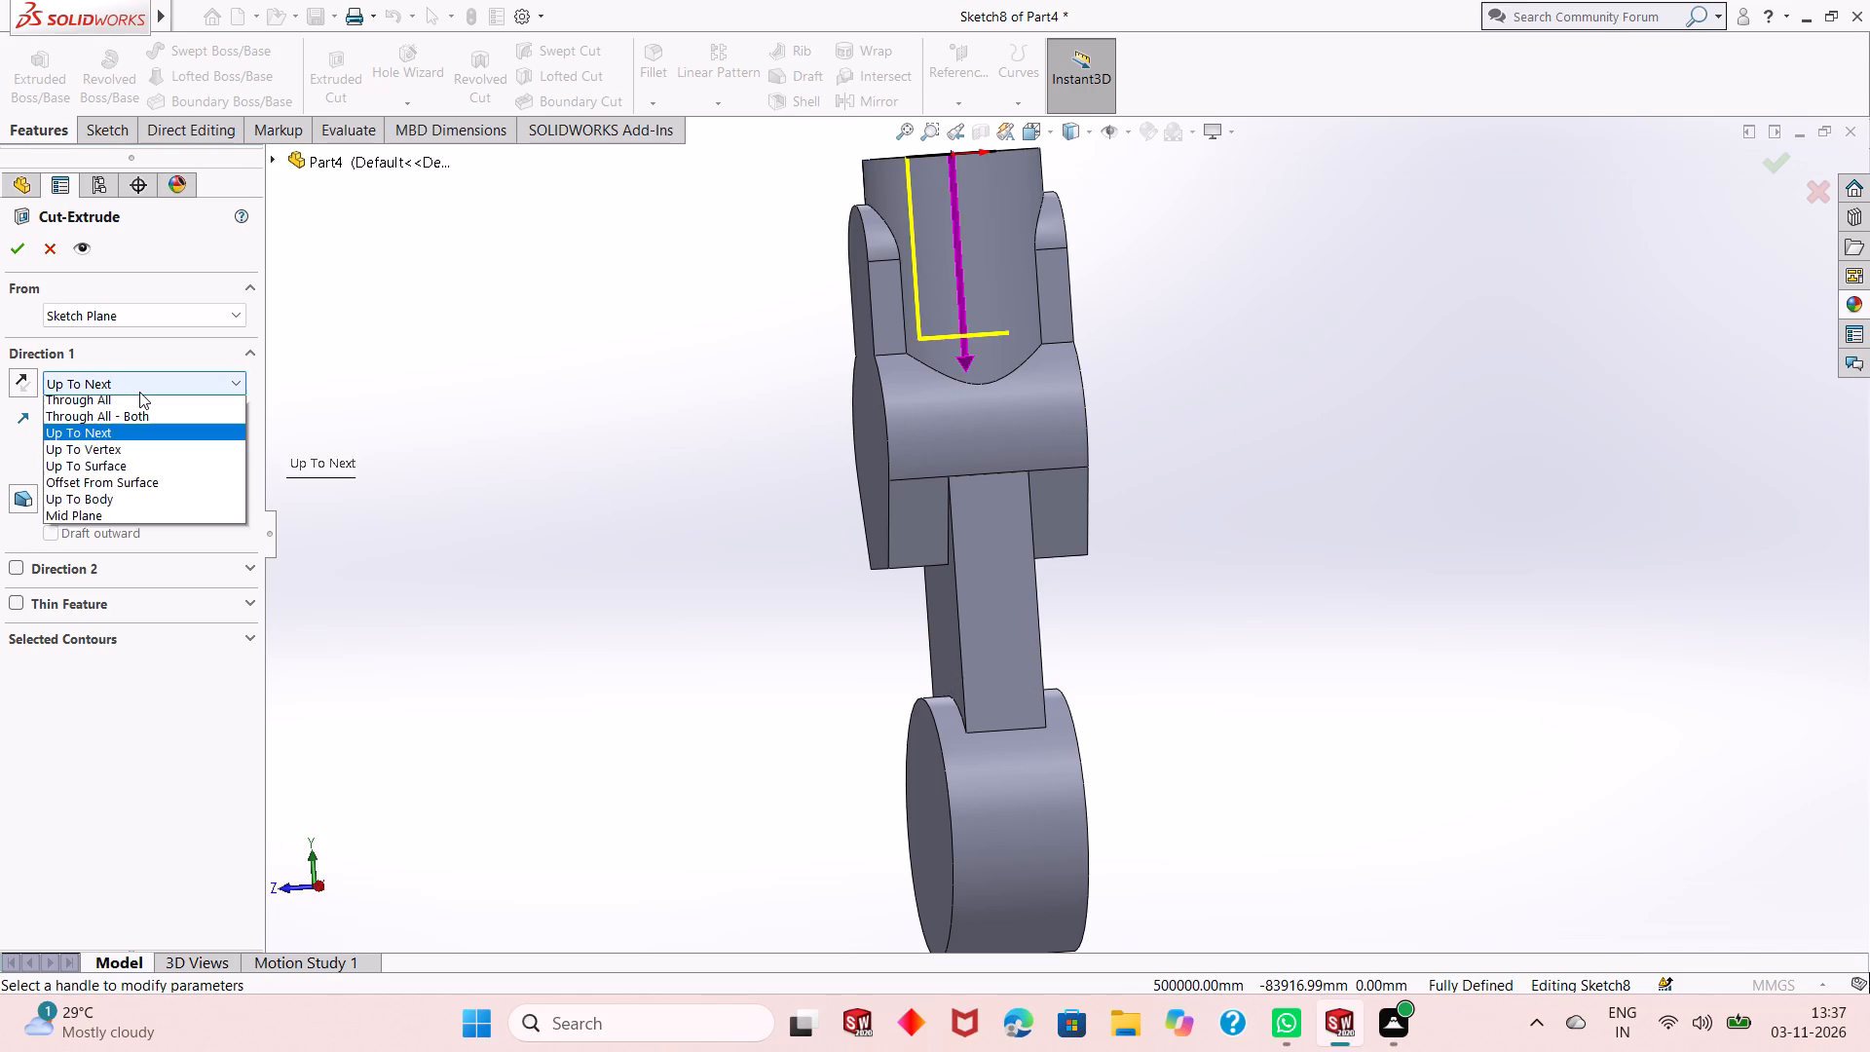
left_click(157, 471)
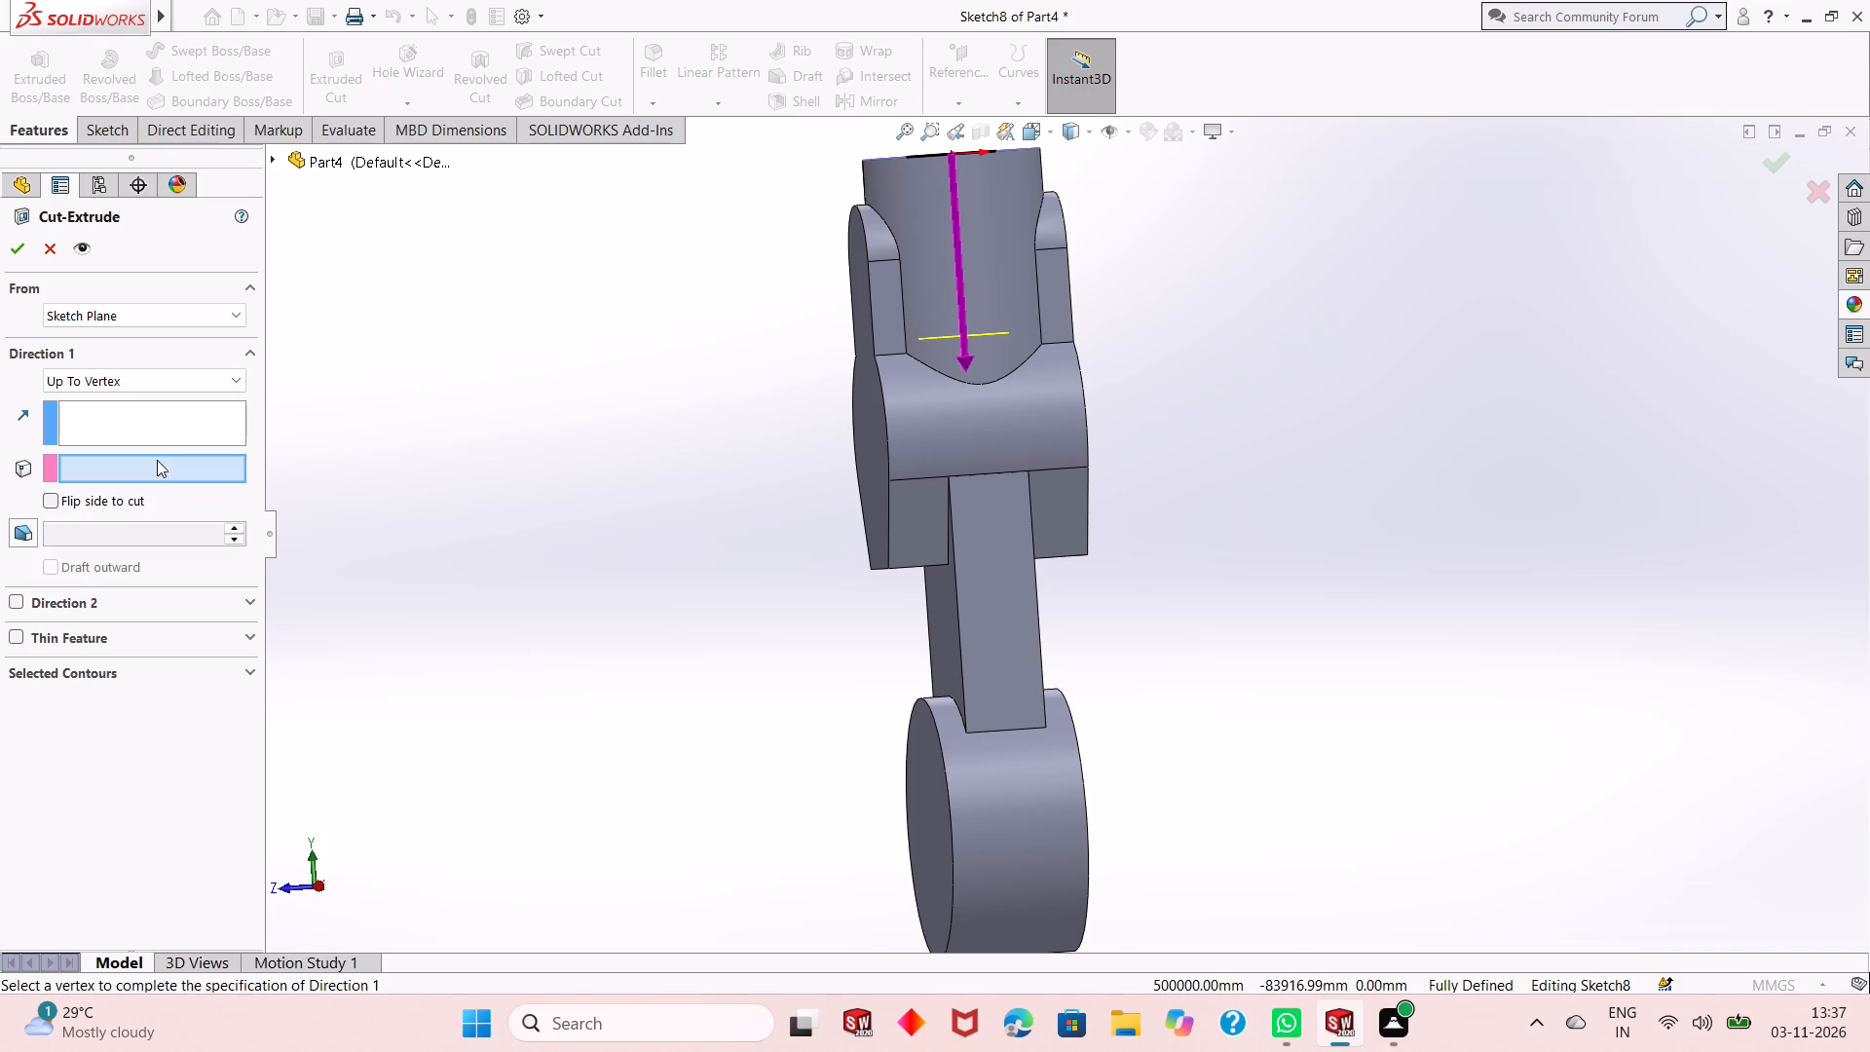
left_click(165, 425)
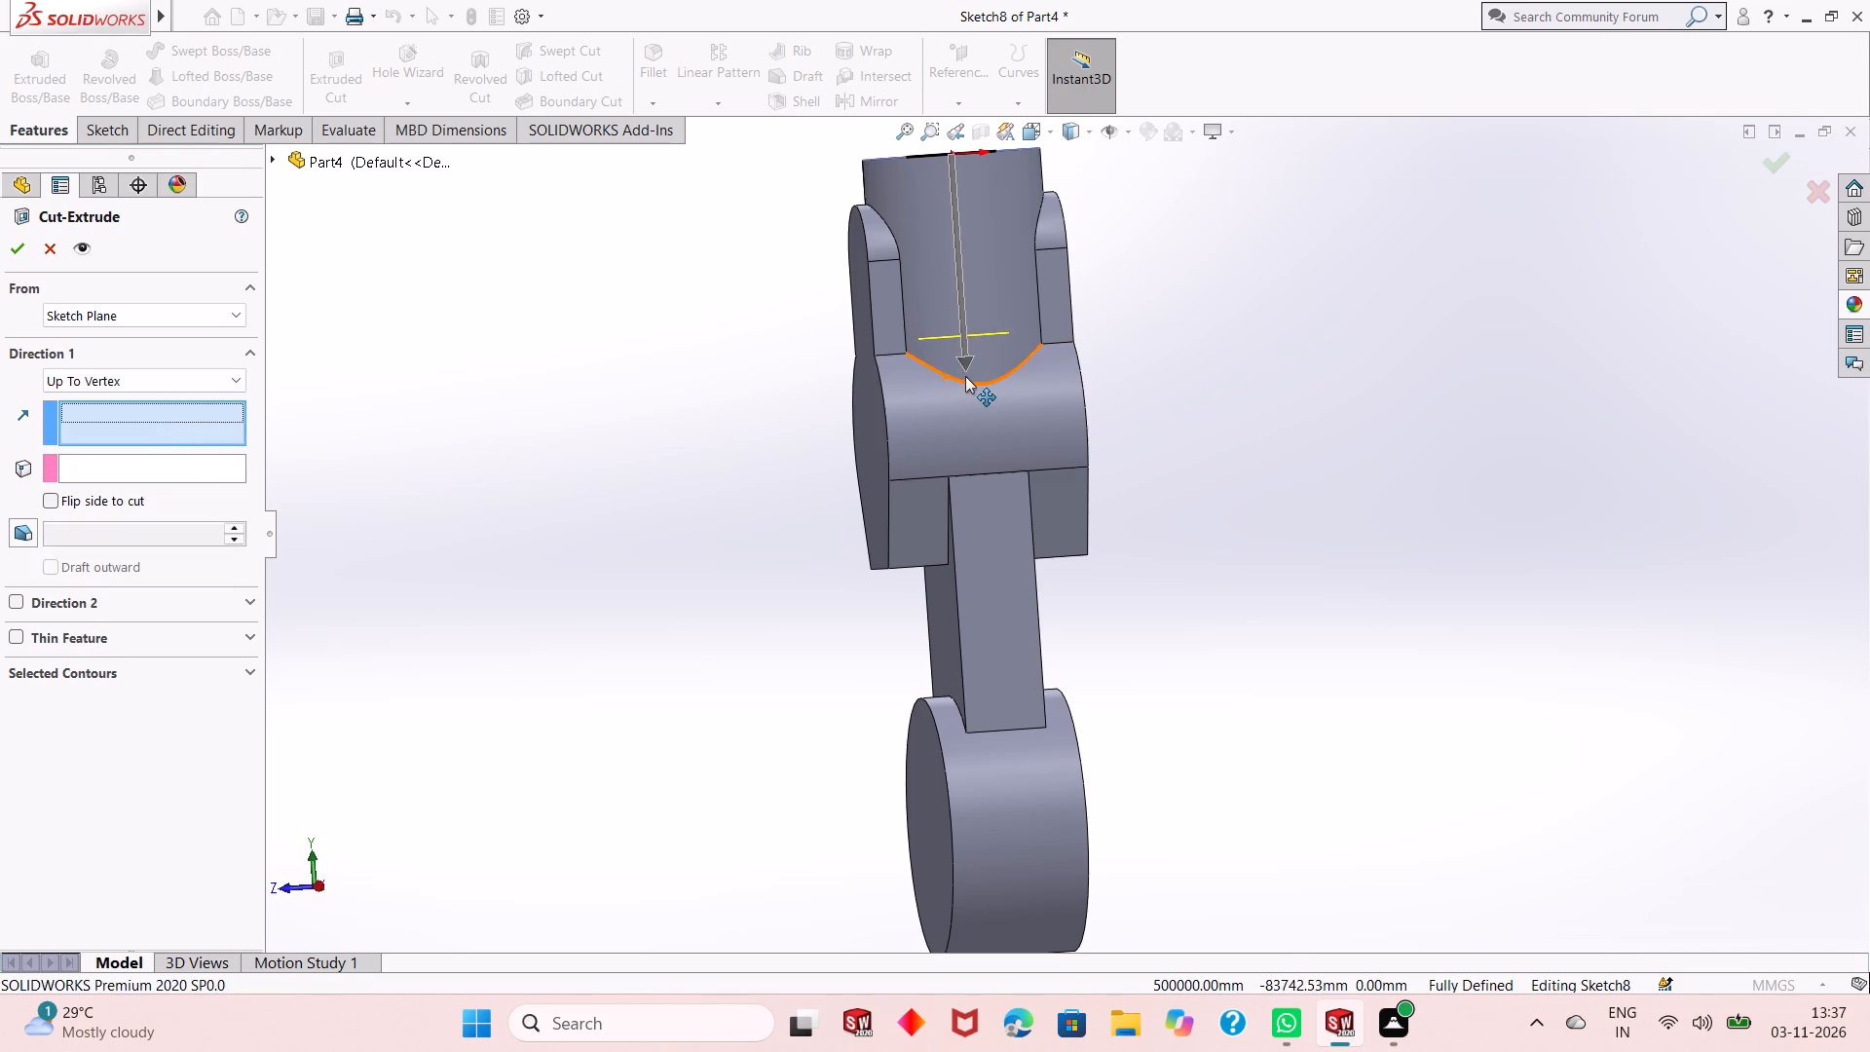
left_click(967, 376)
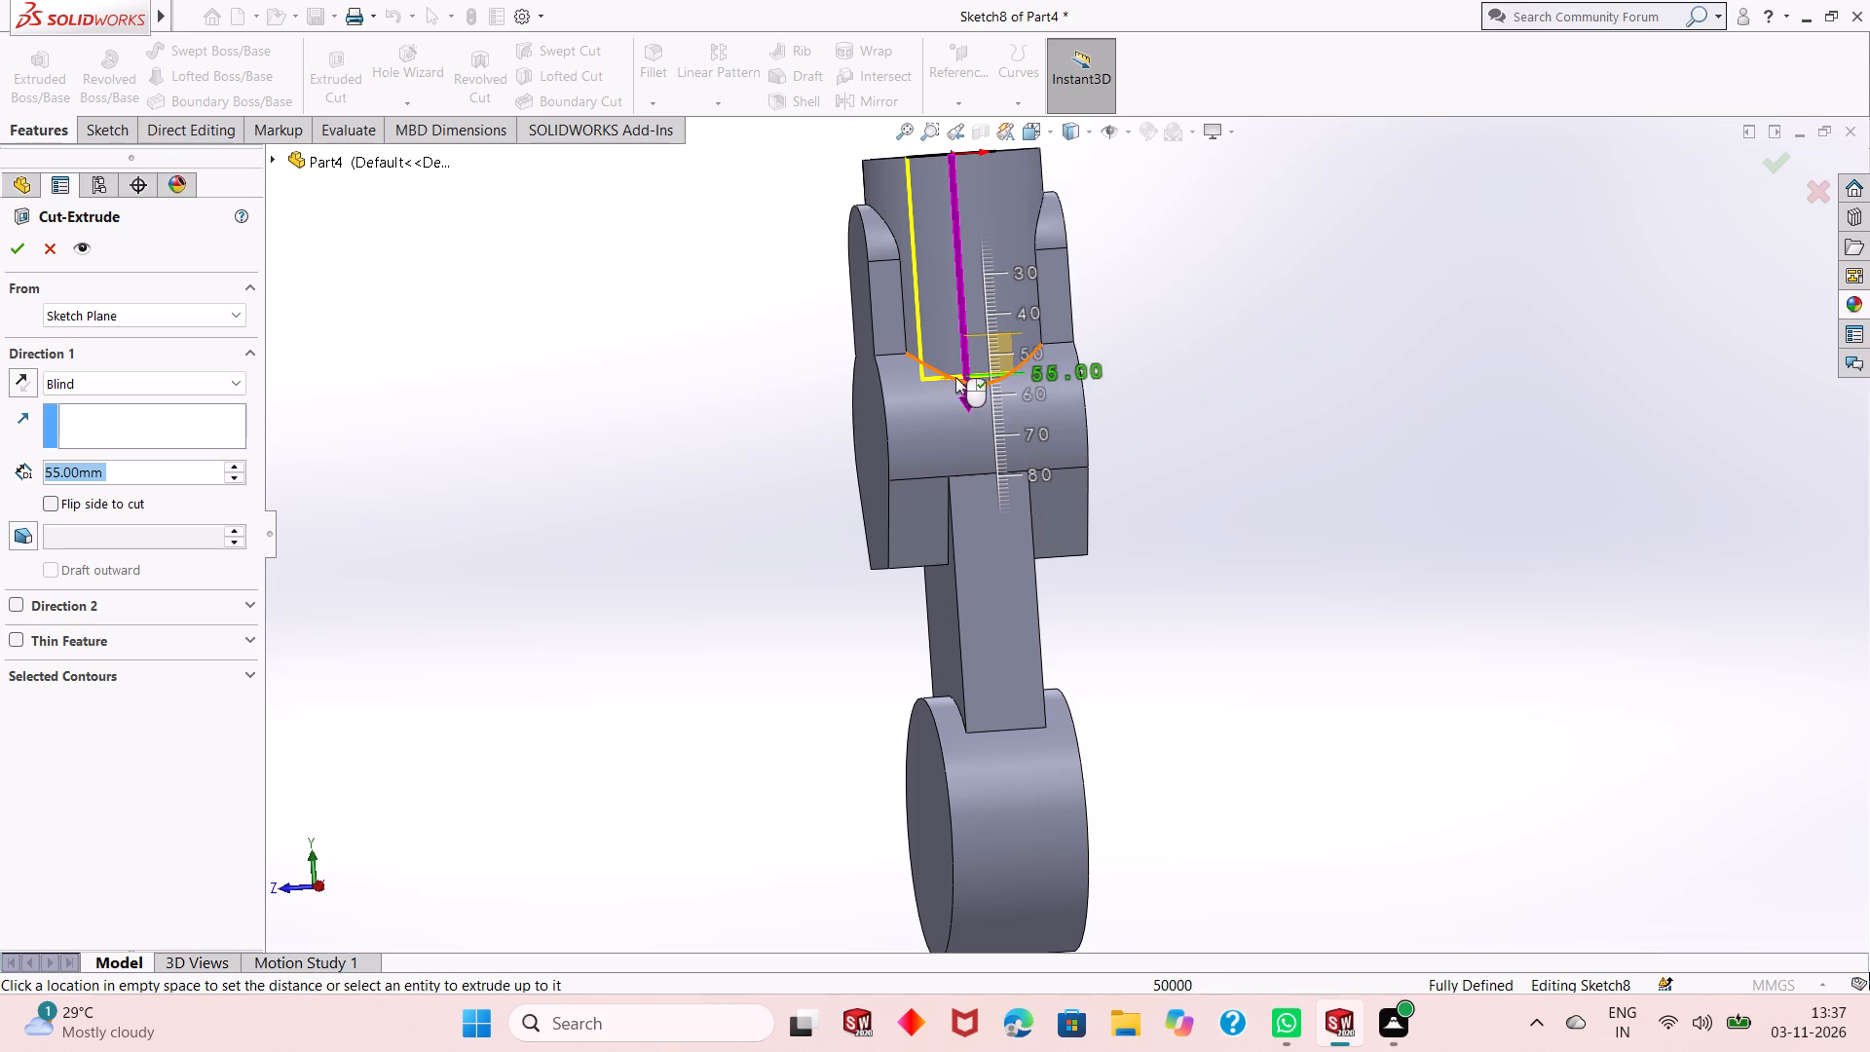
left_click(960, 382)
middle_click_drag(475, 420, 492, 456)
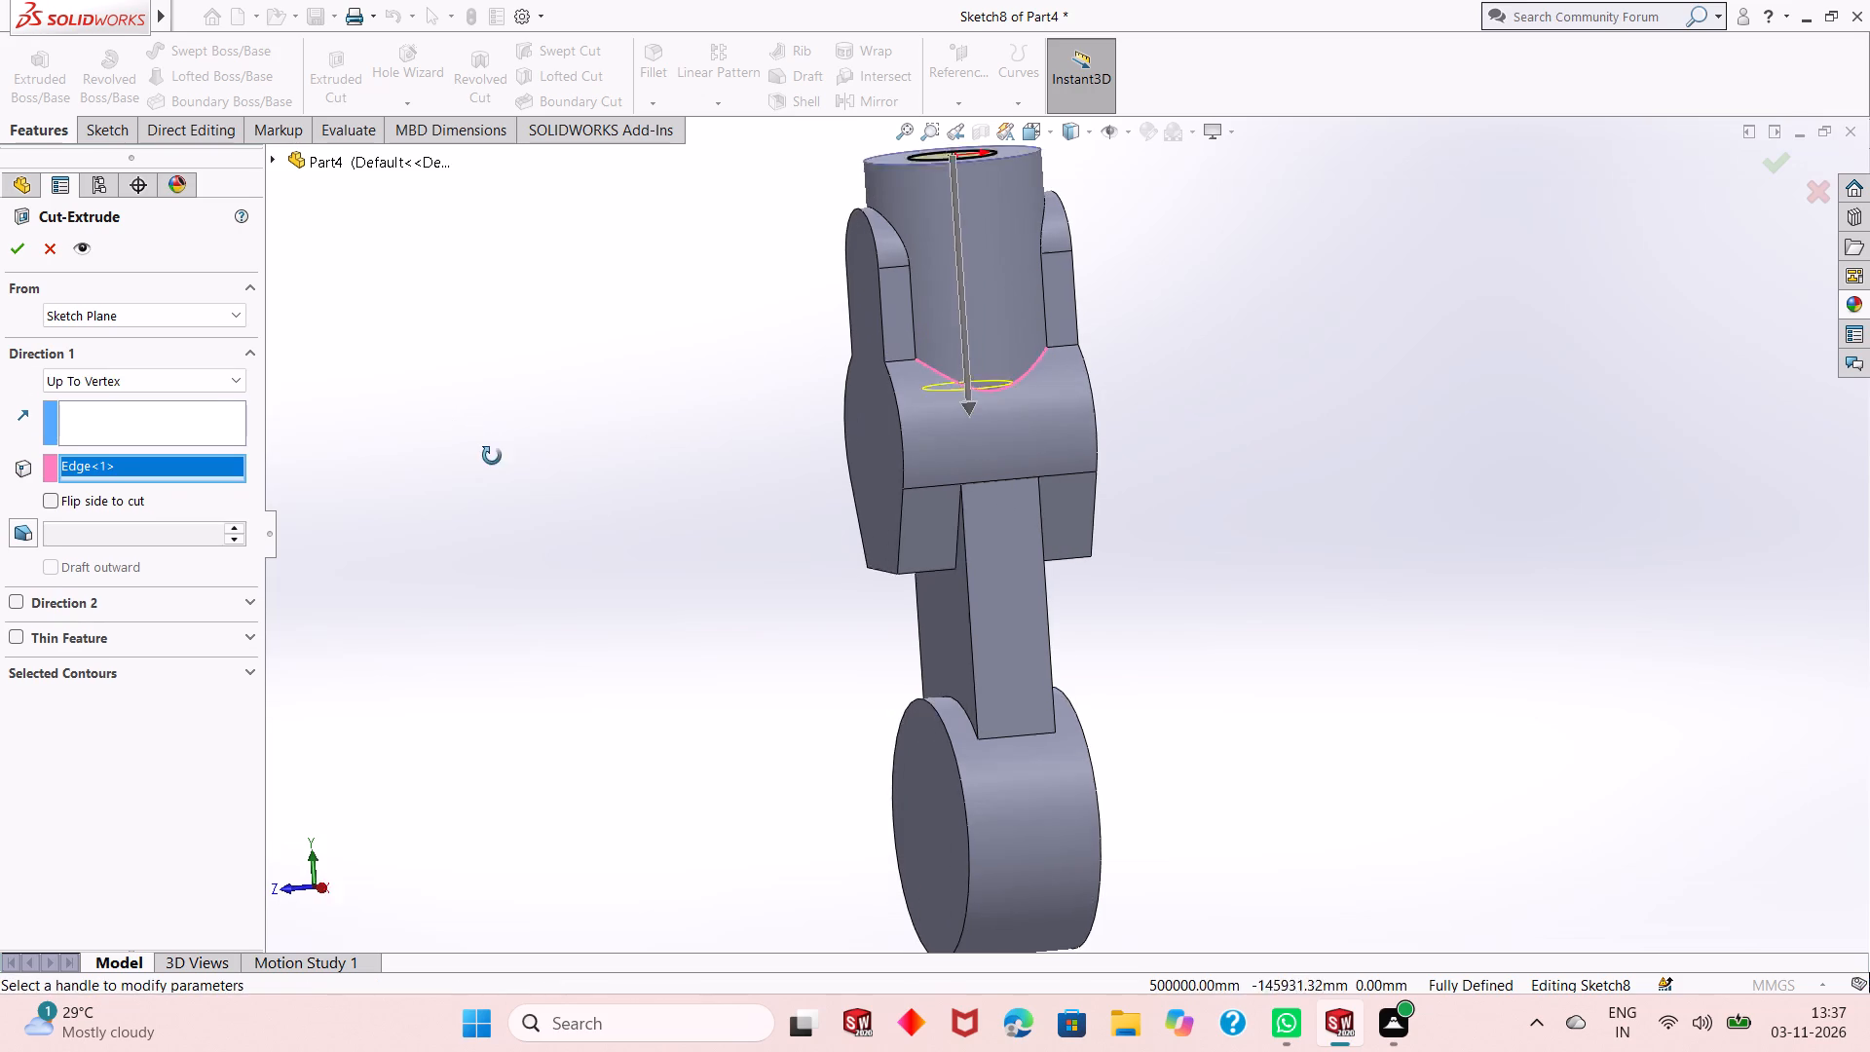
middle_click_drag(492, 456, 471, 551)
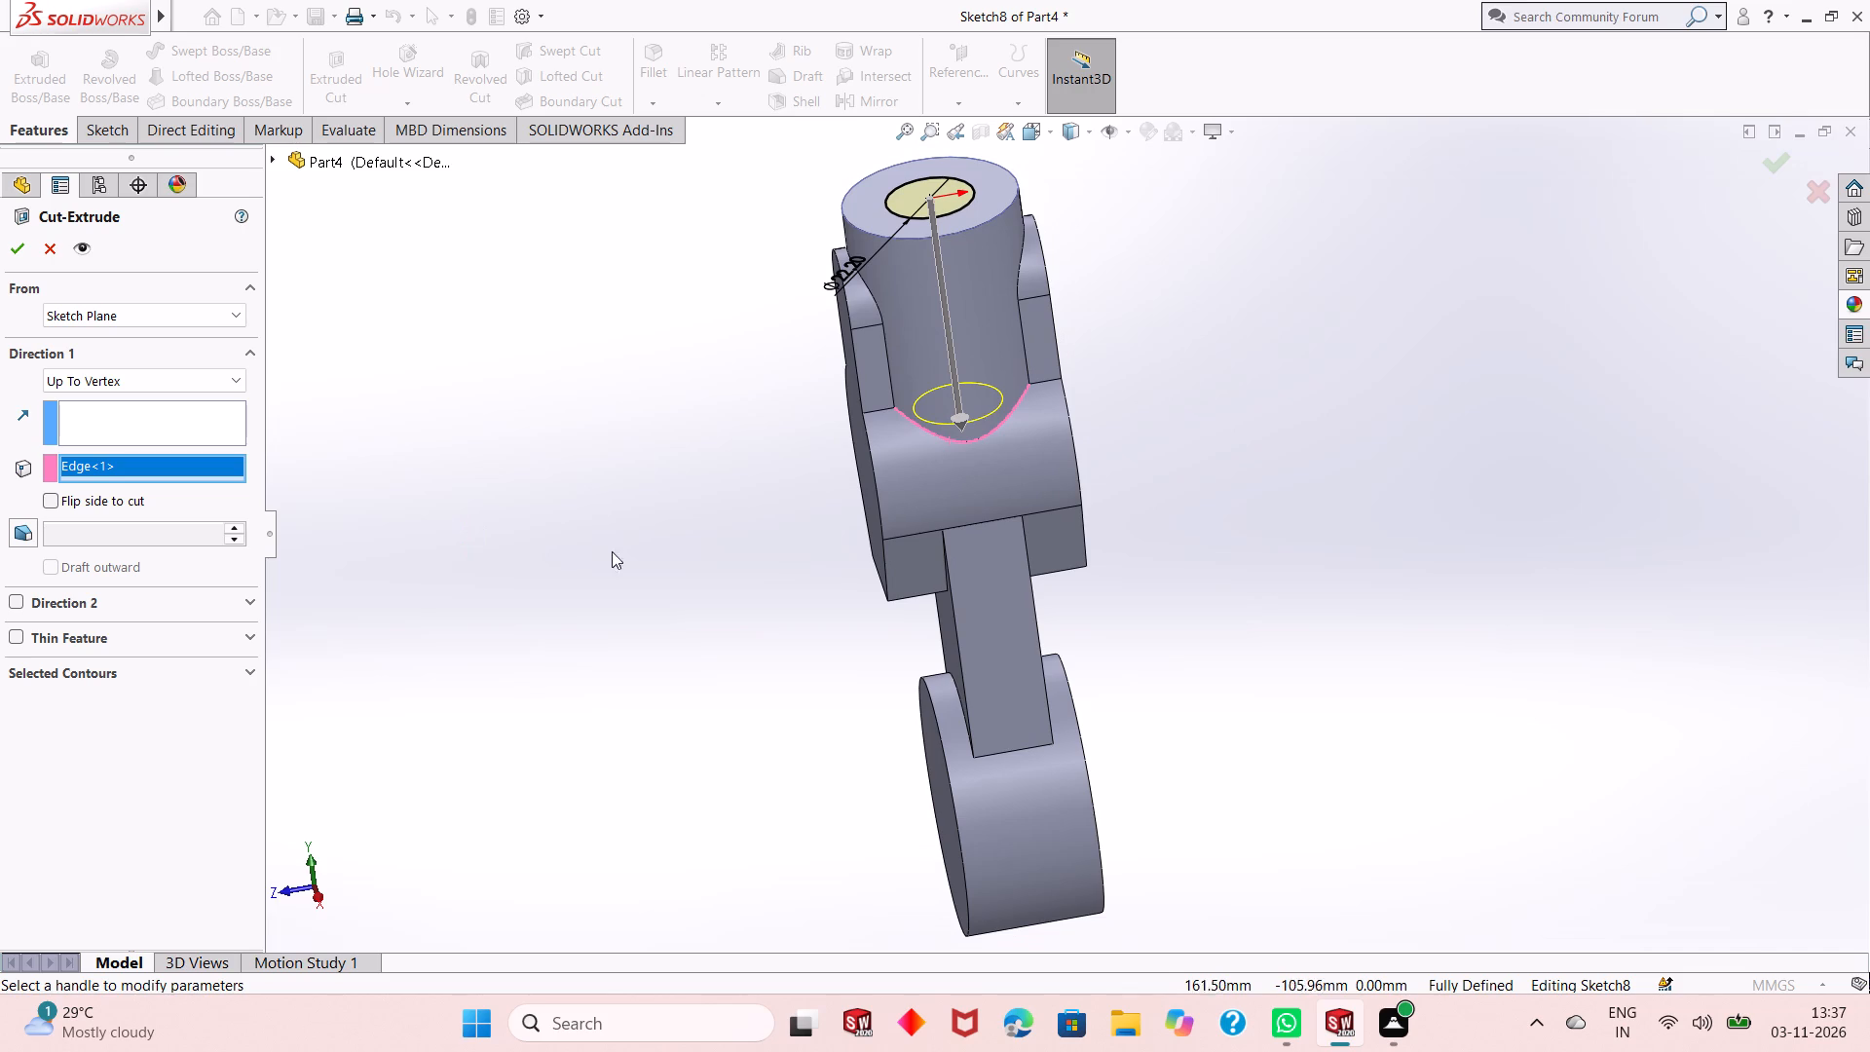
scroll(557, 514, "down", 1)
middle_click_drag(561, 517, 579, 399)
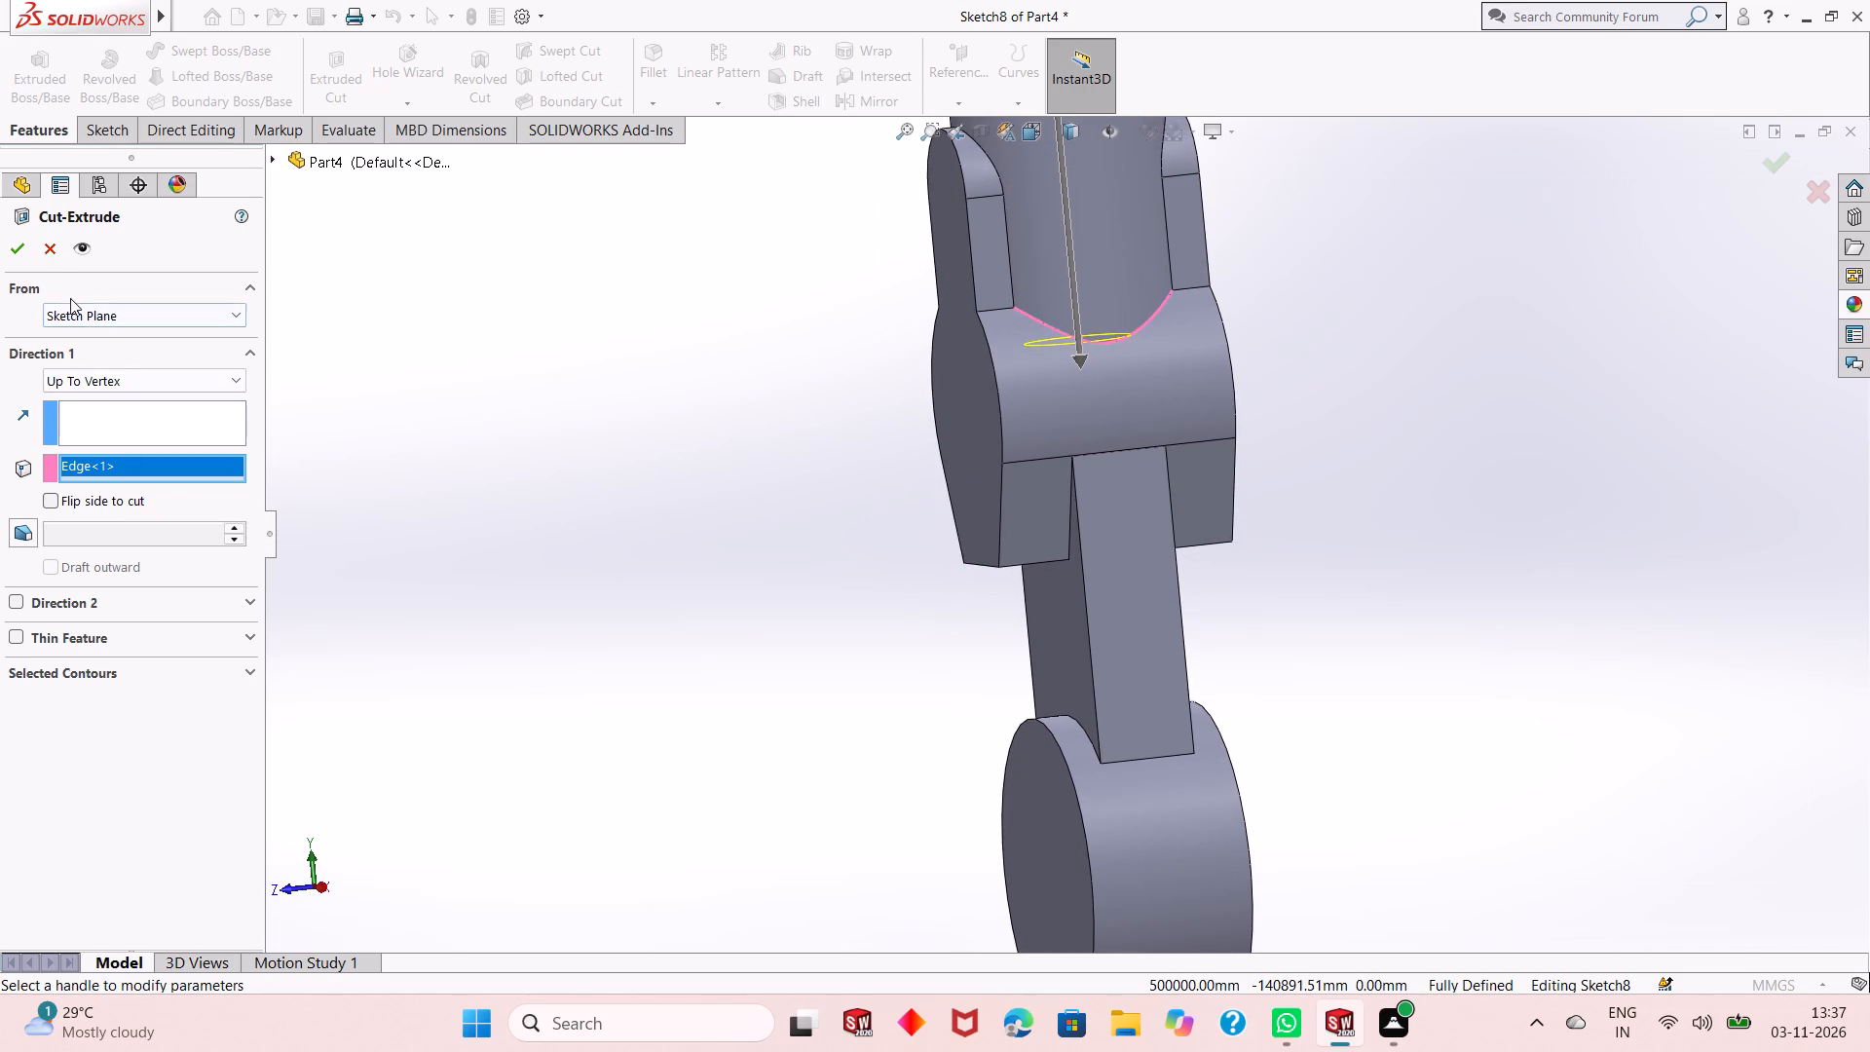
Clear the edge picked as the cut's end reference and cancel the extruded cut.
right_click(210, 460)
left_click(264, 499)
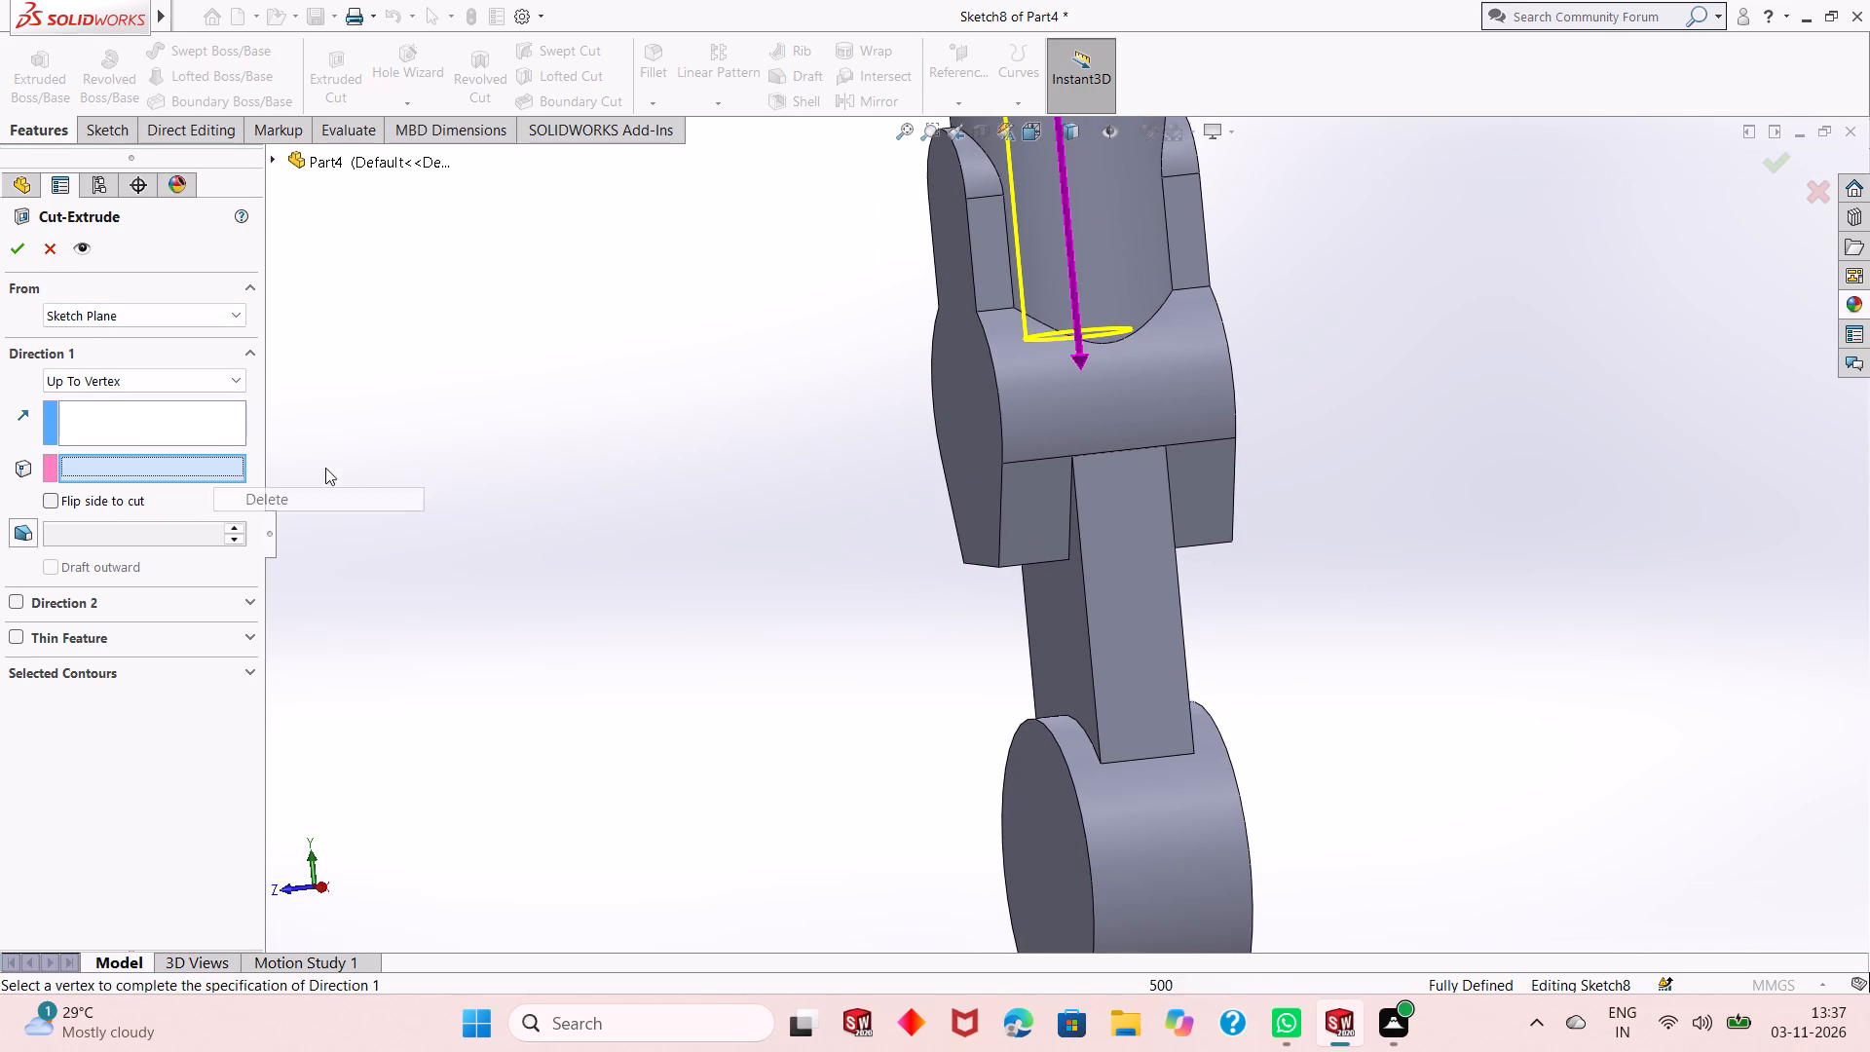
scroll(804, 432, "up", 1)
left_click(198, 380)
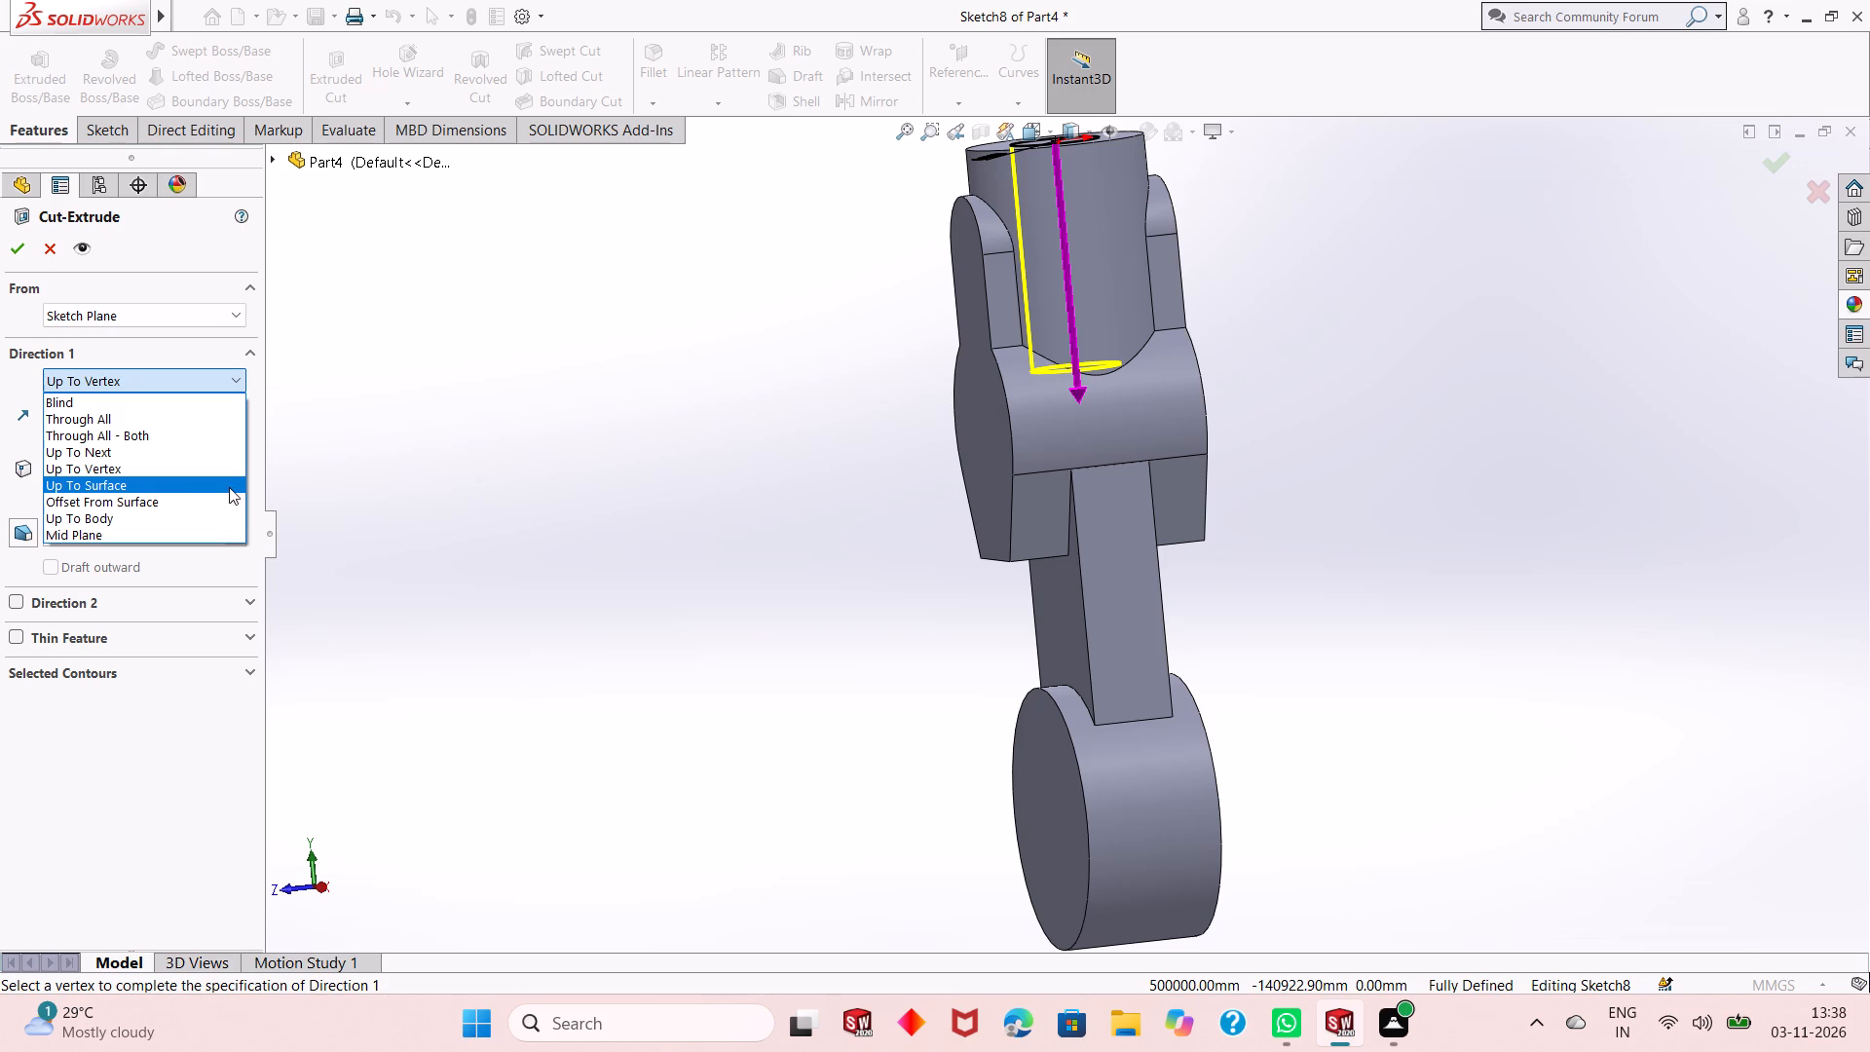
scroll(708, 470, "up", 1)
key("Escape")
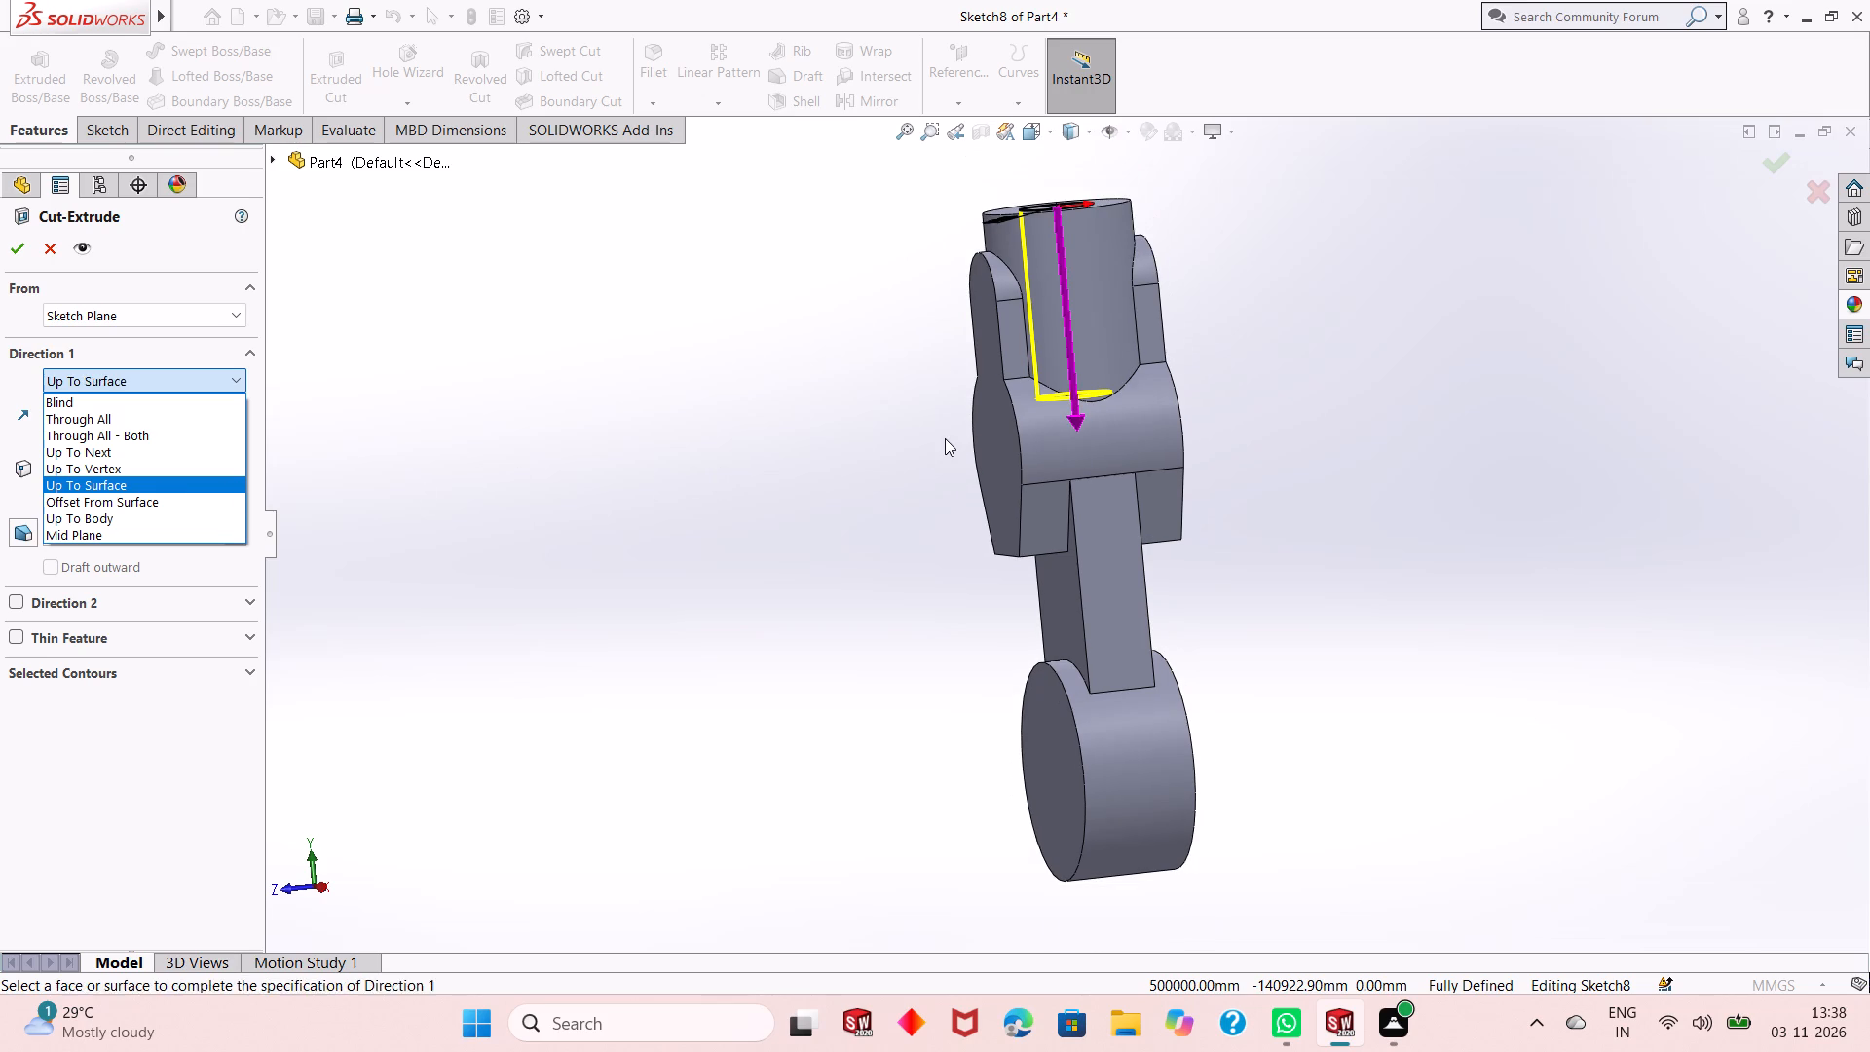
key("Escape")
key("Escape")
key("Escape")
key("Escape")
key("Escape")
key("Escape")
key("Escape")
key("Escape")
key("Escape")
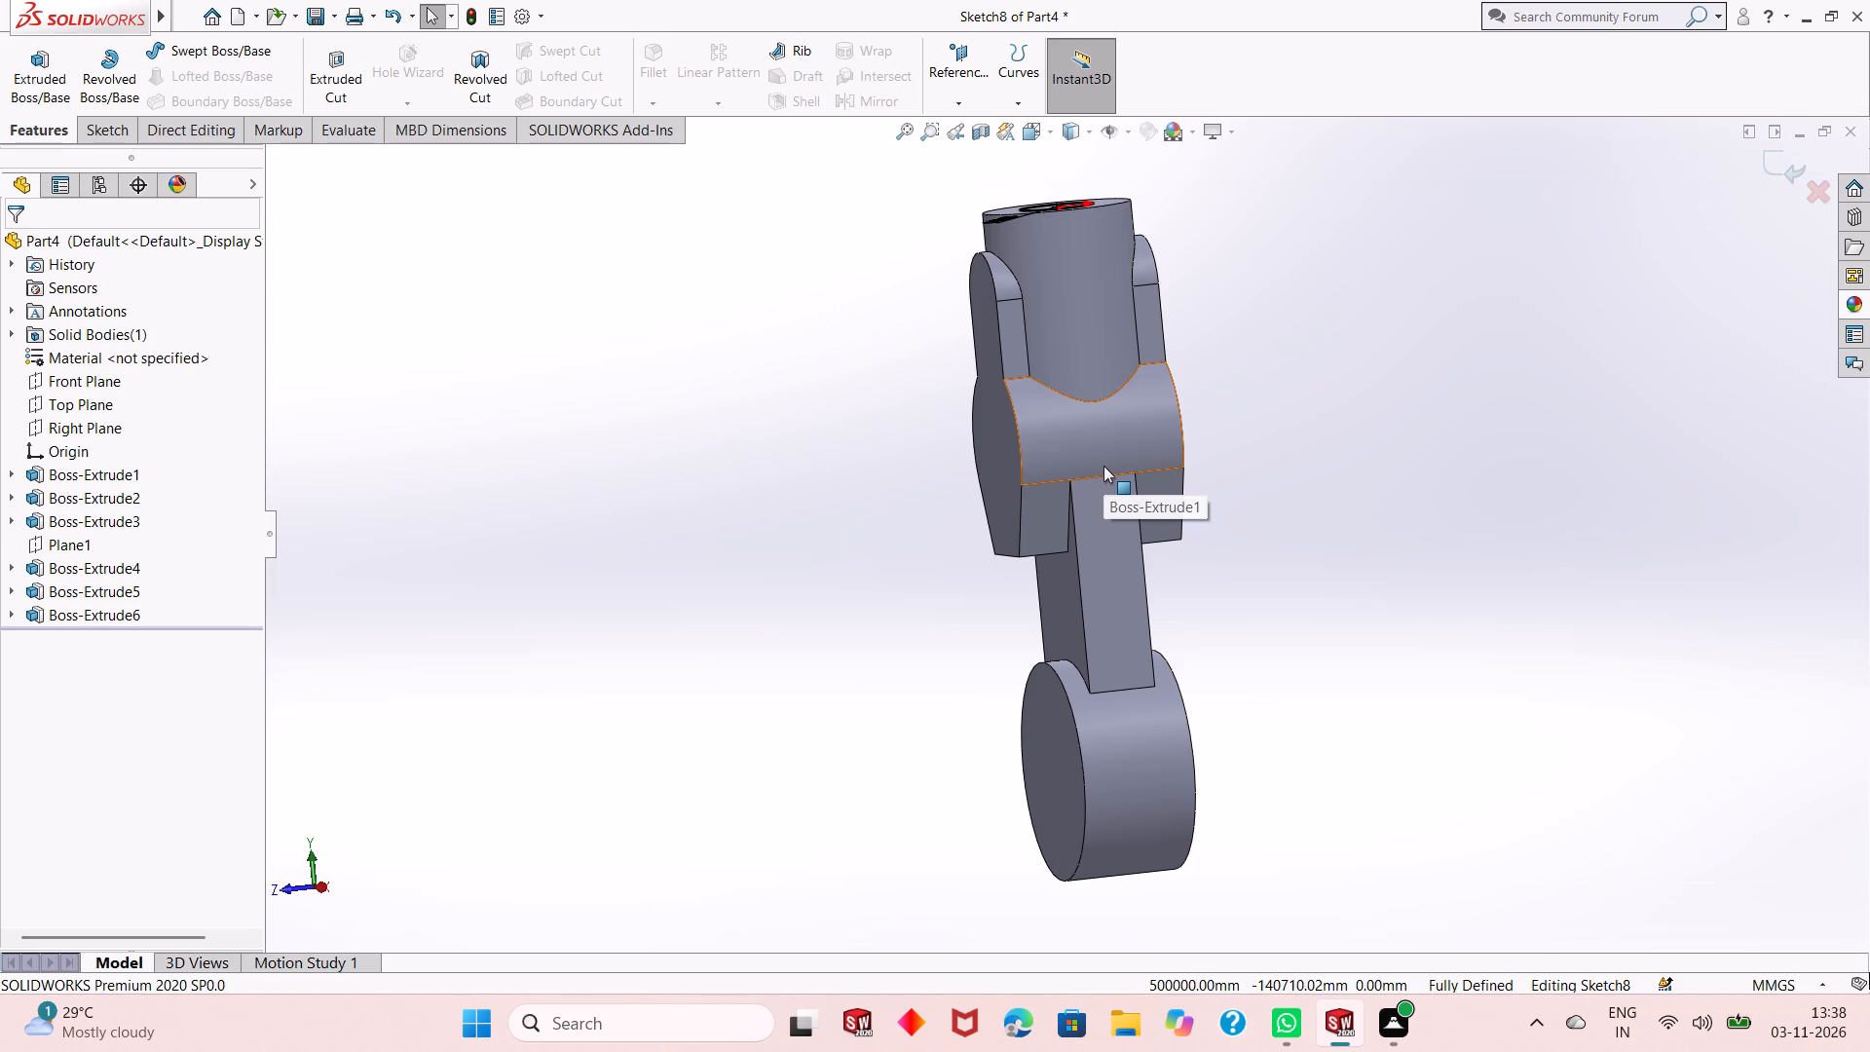
Show the model with Hidden Lines Visible and examine where the vertical cylinder and side bosses meet the tapered body.
left_click(1069, 125)
left_click(1066, 234)
middle_click_drag(1250, 508, 1271, 520)
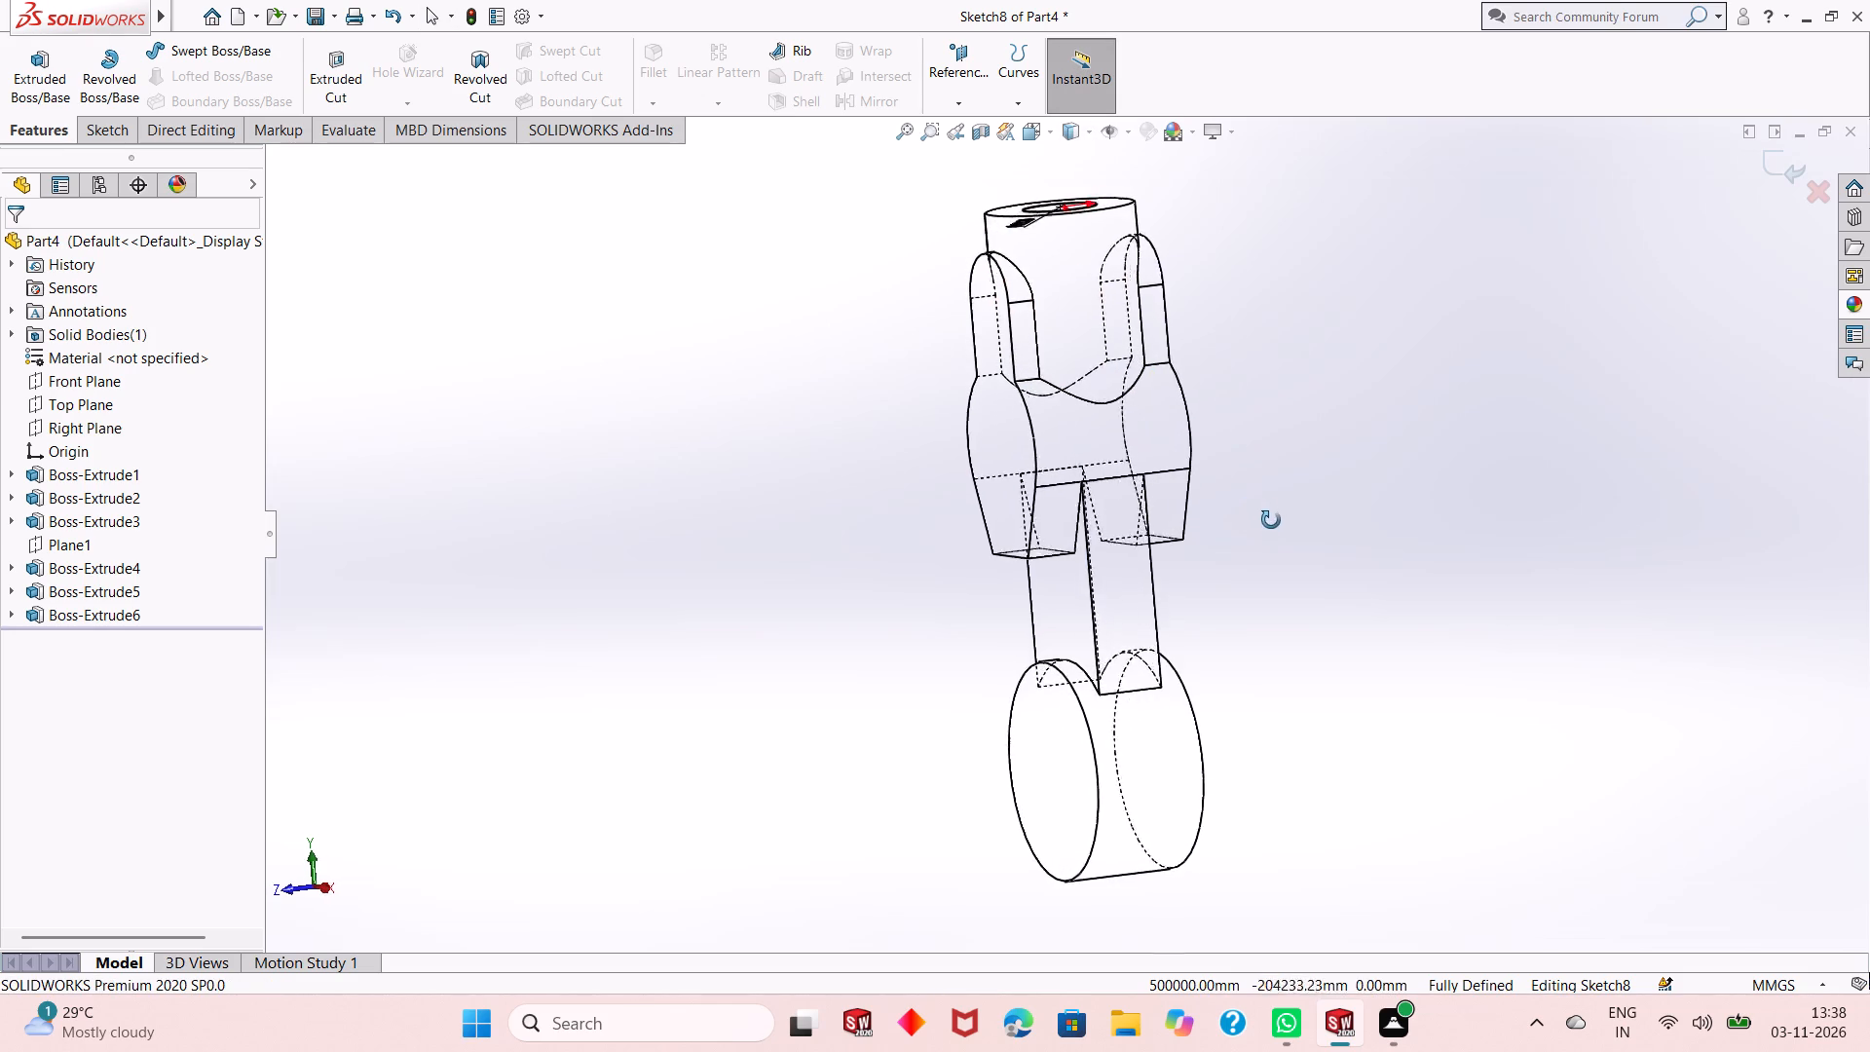
middle_click_drag(1271, 520, 1261, 435)
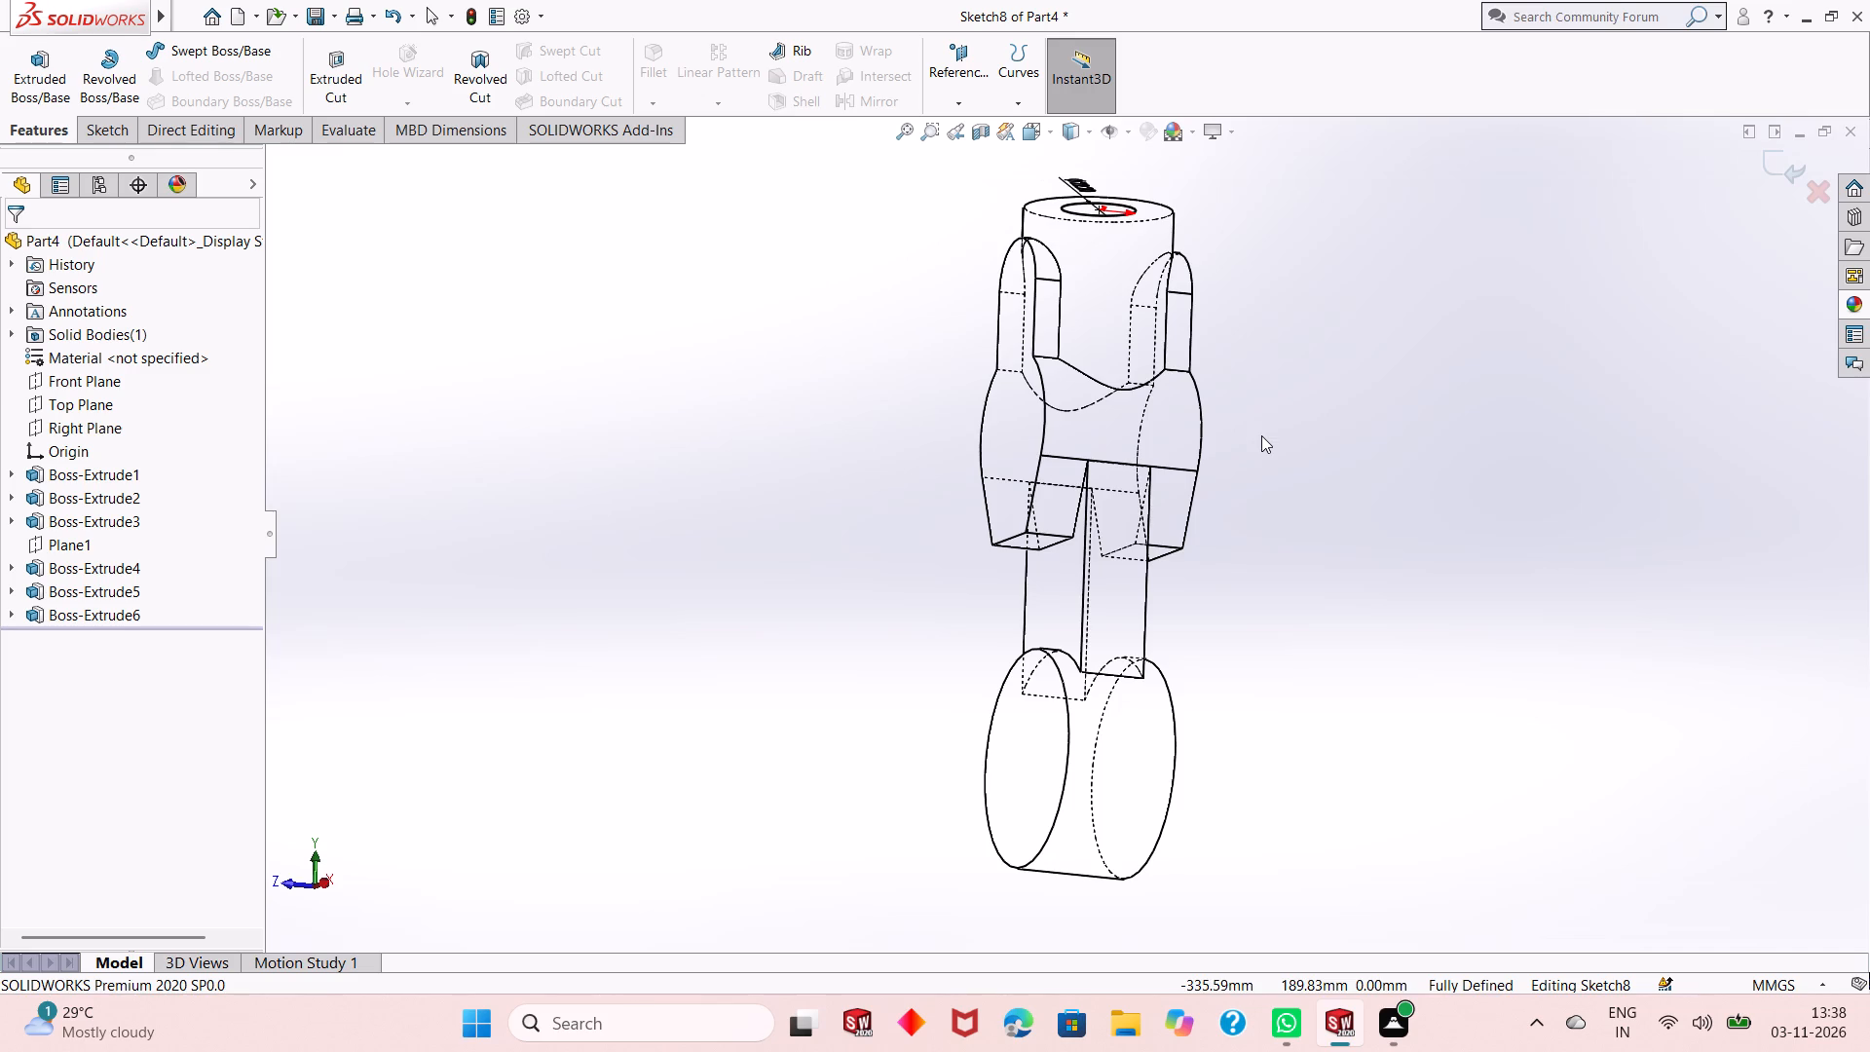
middle_click_drag(1194, 278, 1151, 352)
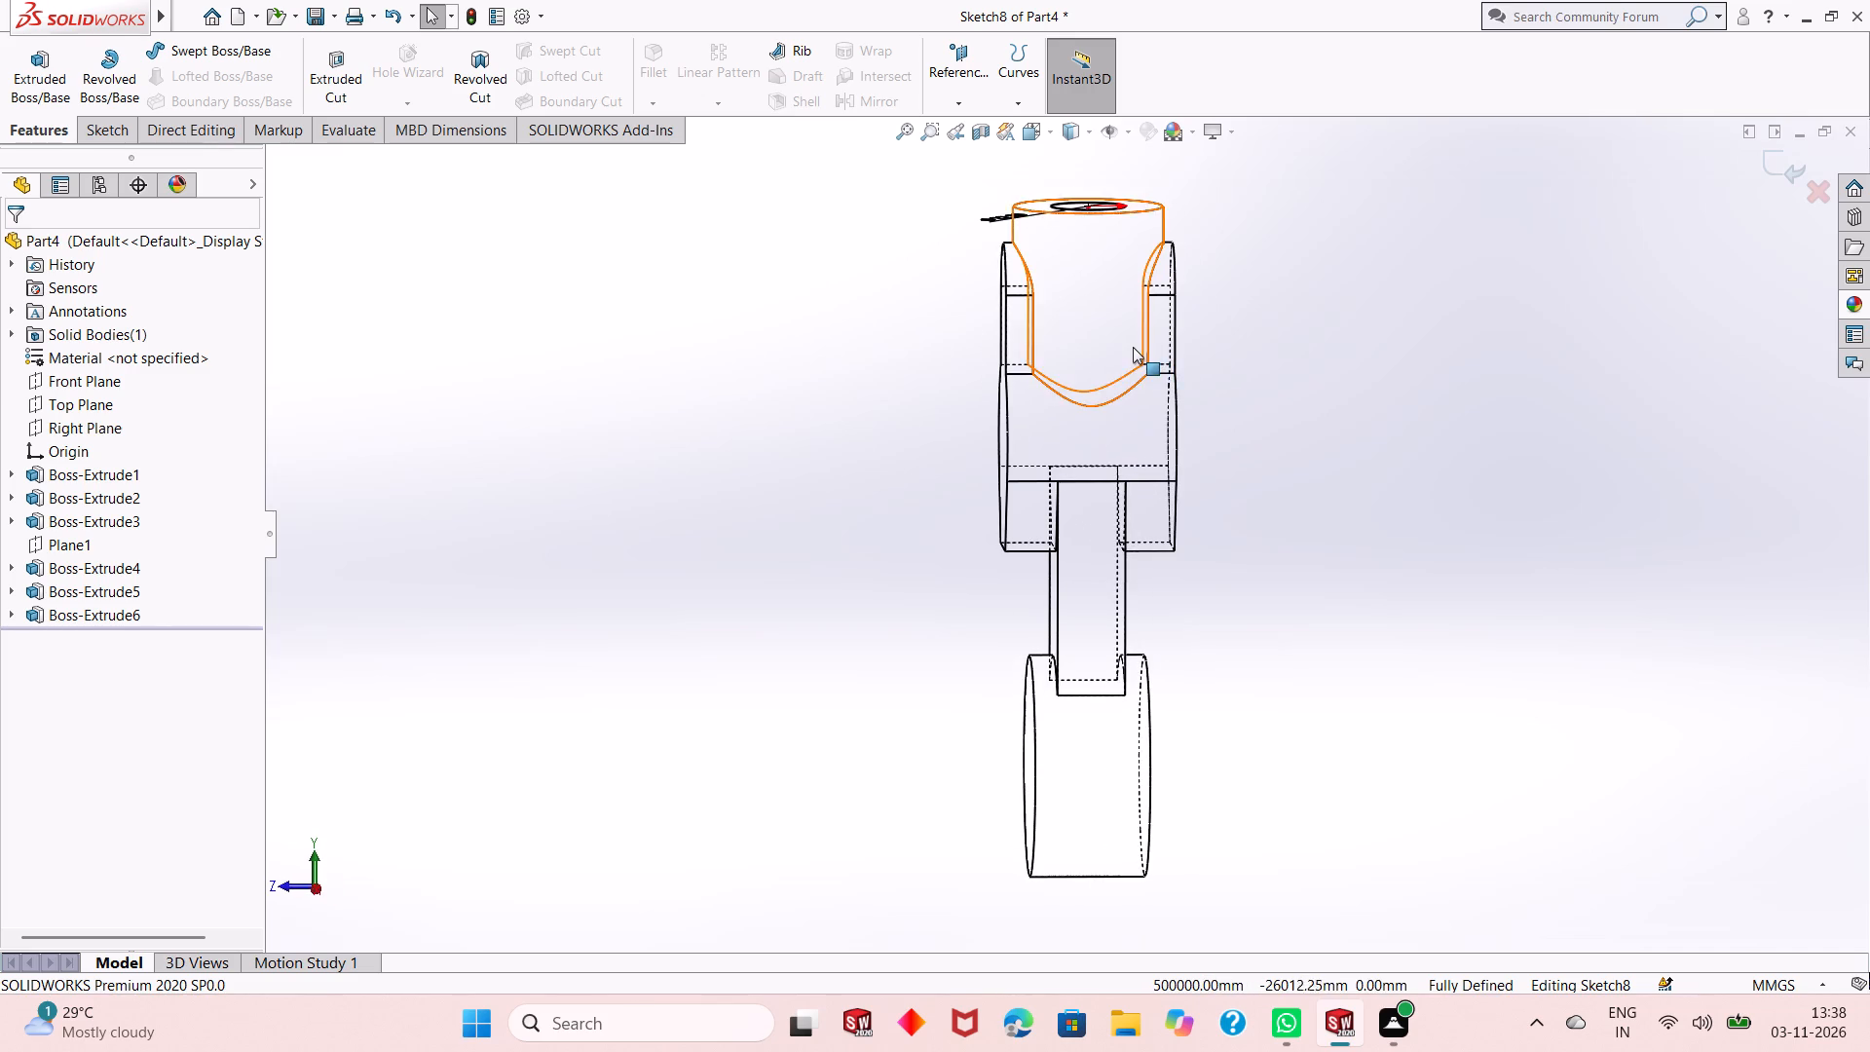
scroll(1133, 347, "down", 2)
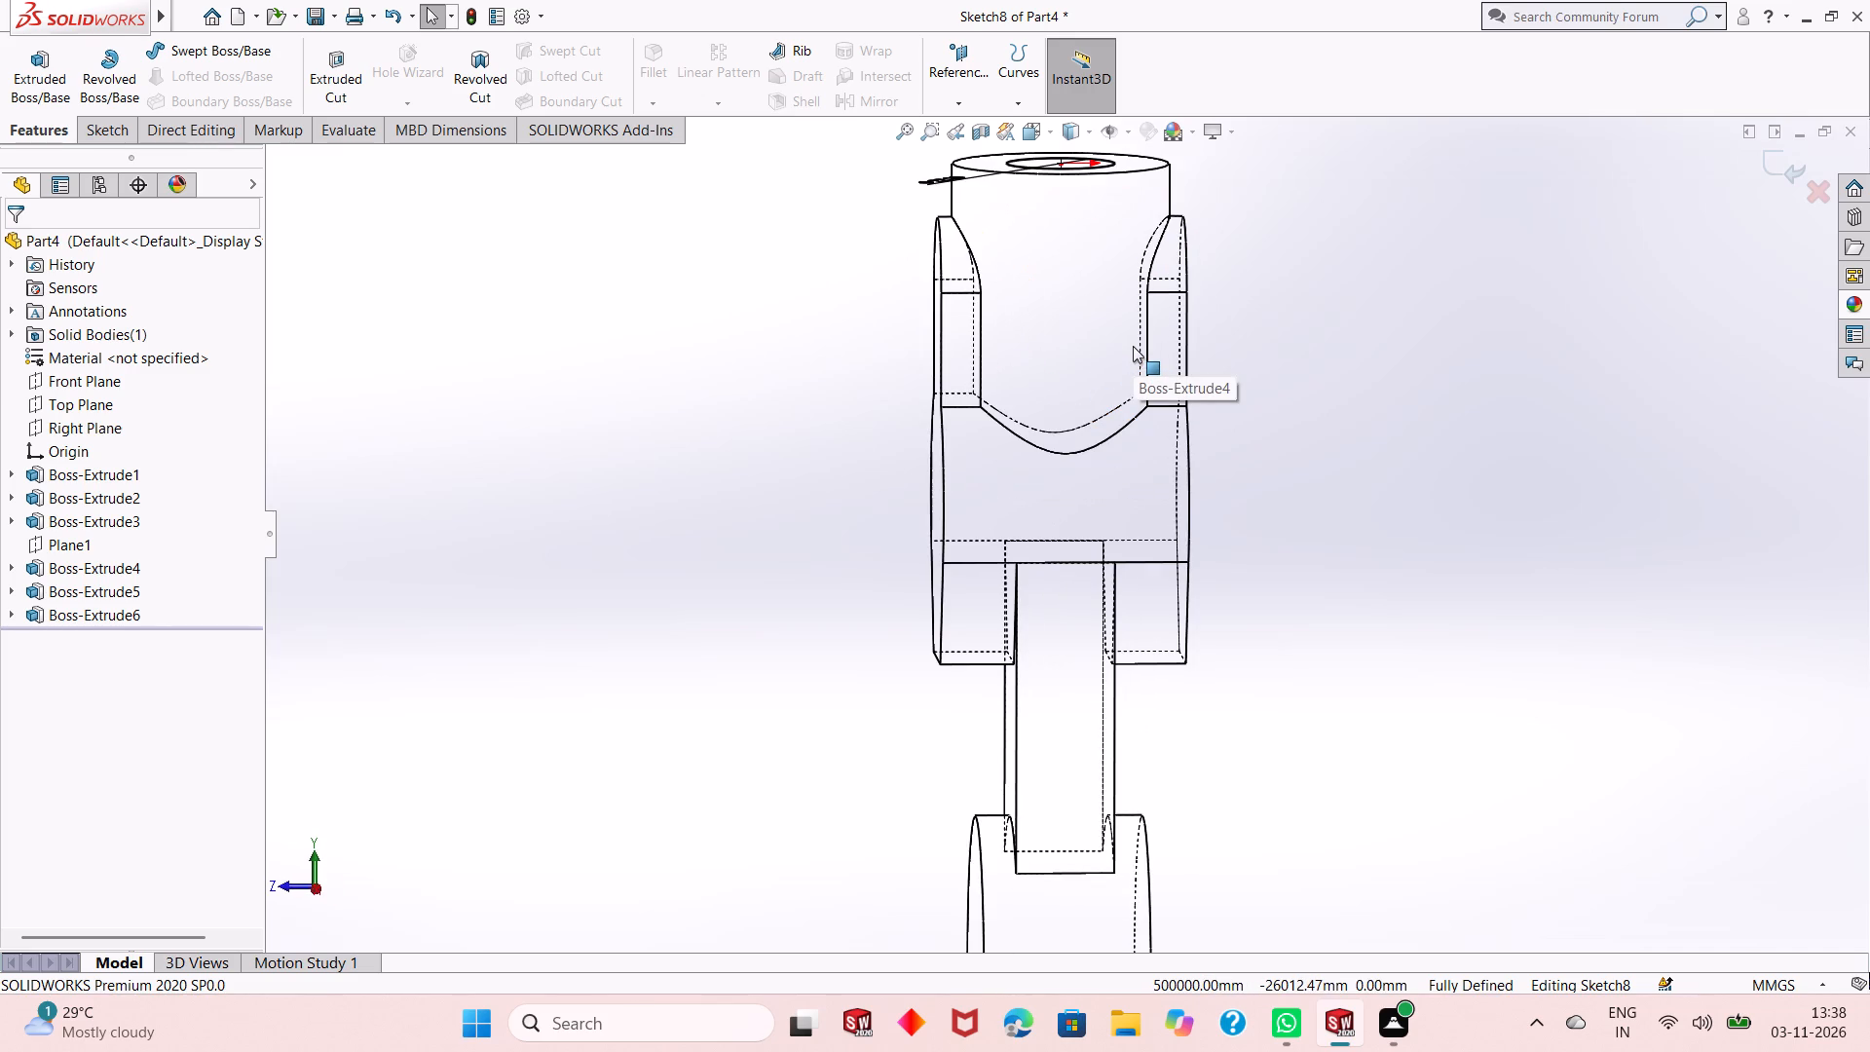
key("ctrl+8")
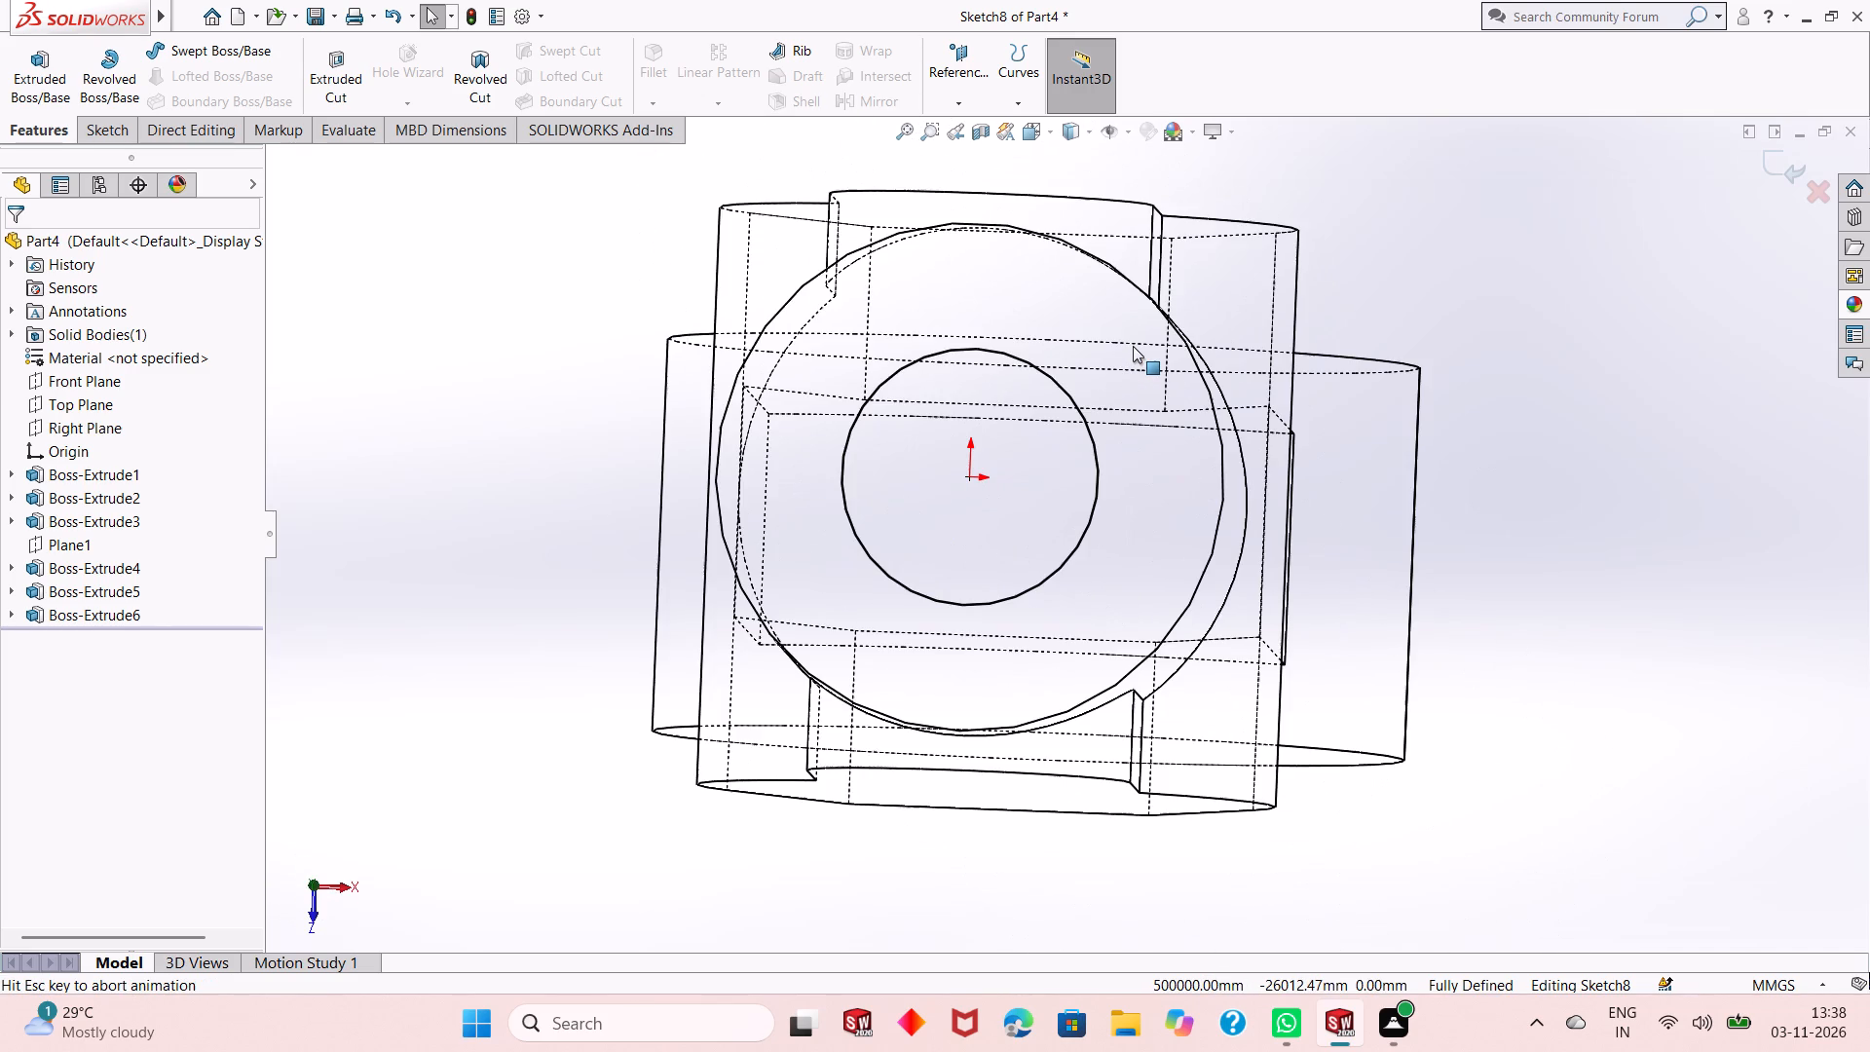
scroll(1066, 500, "up", 1)
middle_click_drag(983, 390, 1071, 593)
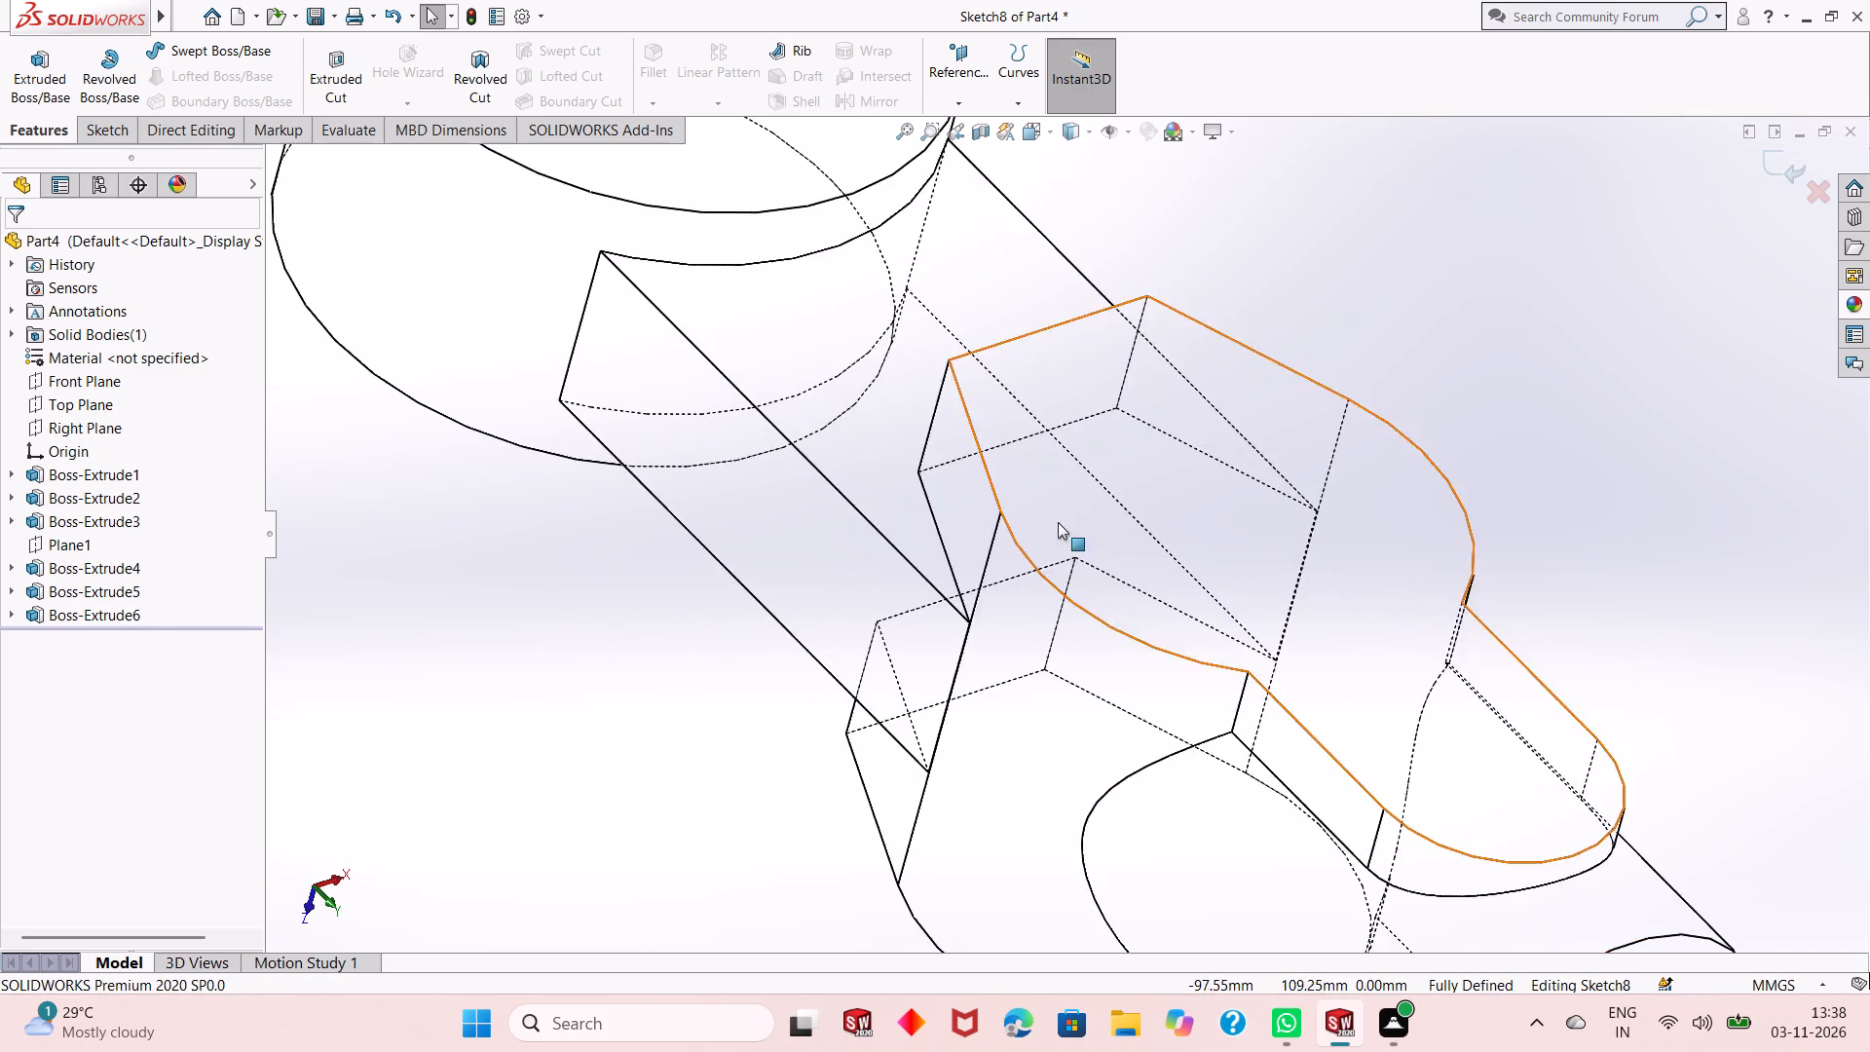
scroll(1057, 520, "up", 2)
middle_click_drag(1030, 419, 1011, 284)
middle_click_drag(1073, 705, 993, 350)
scroll(1000, 523, "up", 1)
middle_click_drag(1000, 523, 1220, 360)
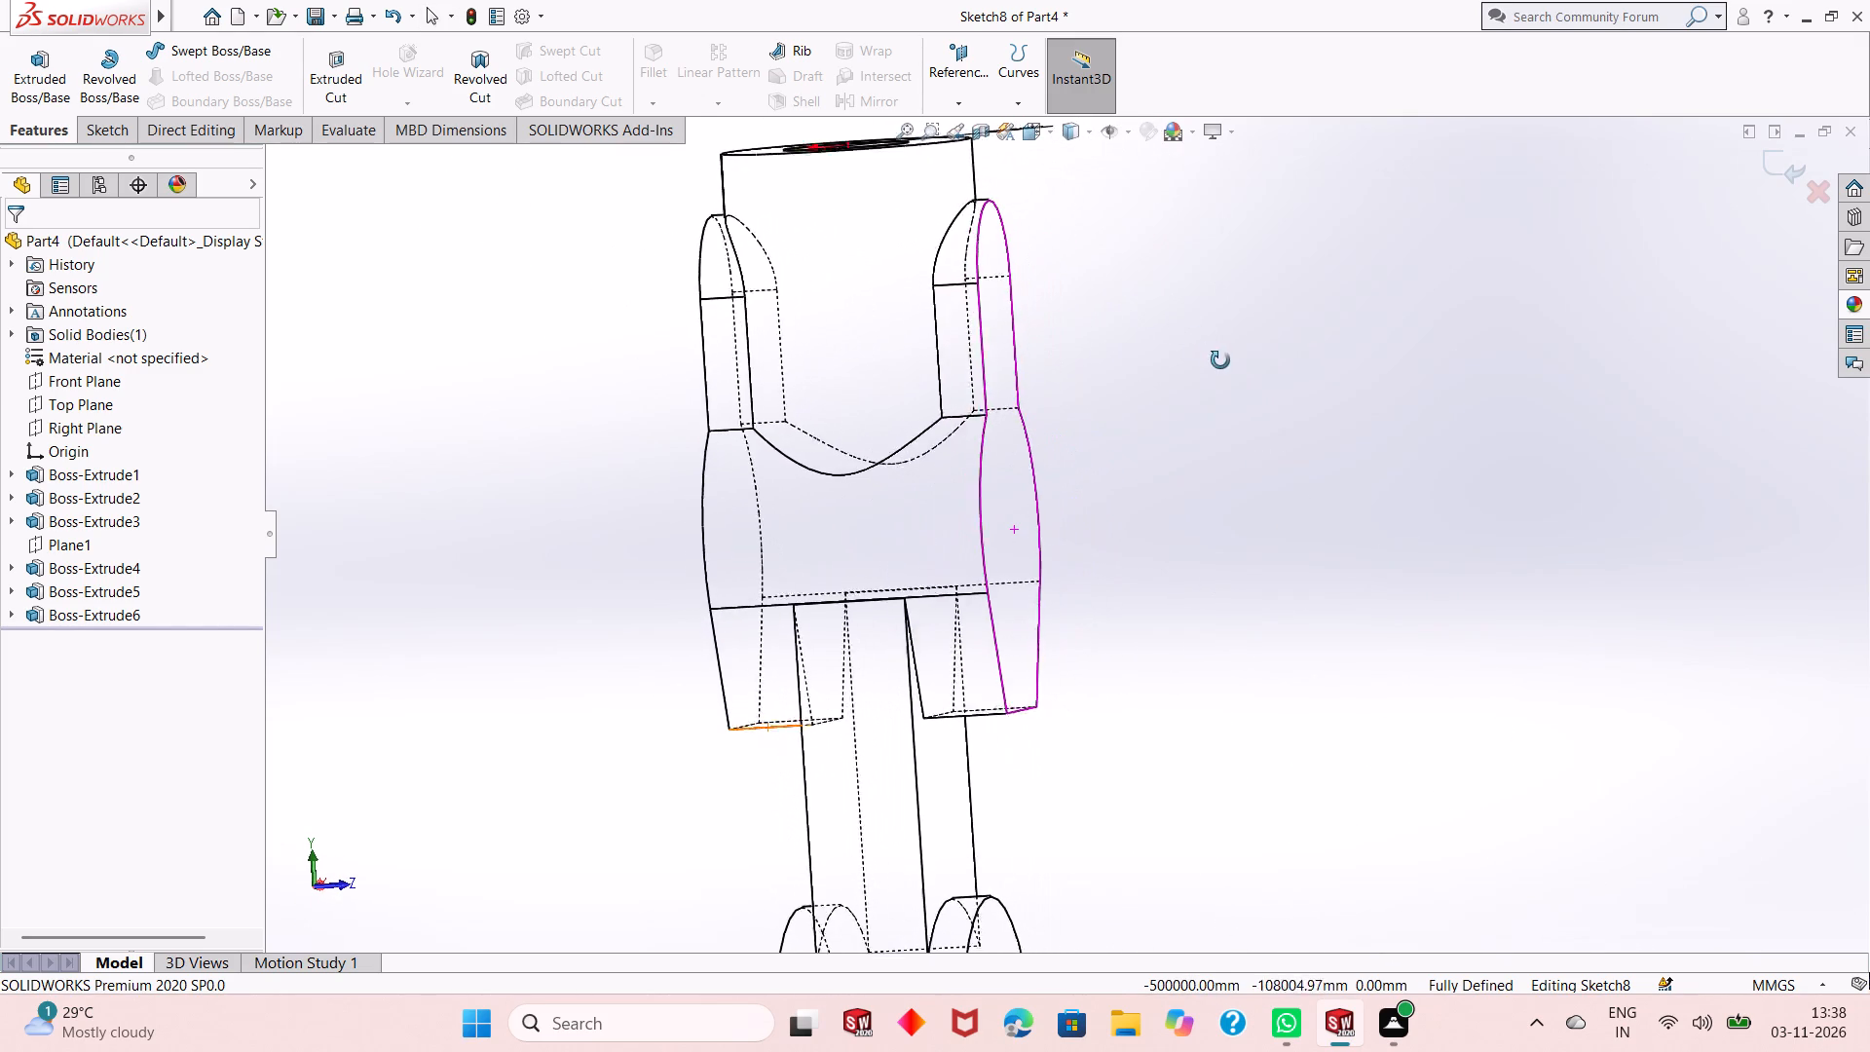
middle_click_drag(1220, 360, 1224, 368)
middle_click_drag(1169, 398, 1202, 337)
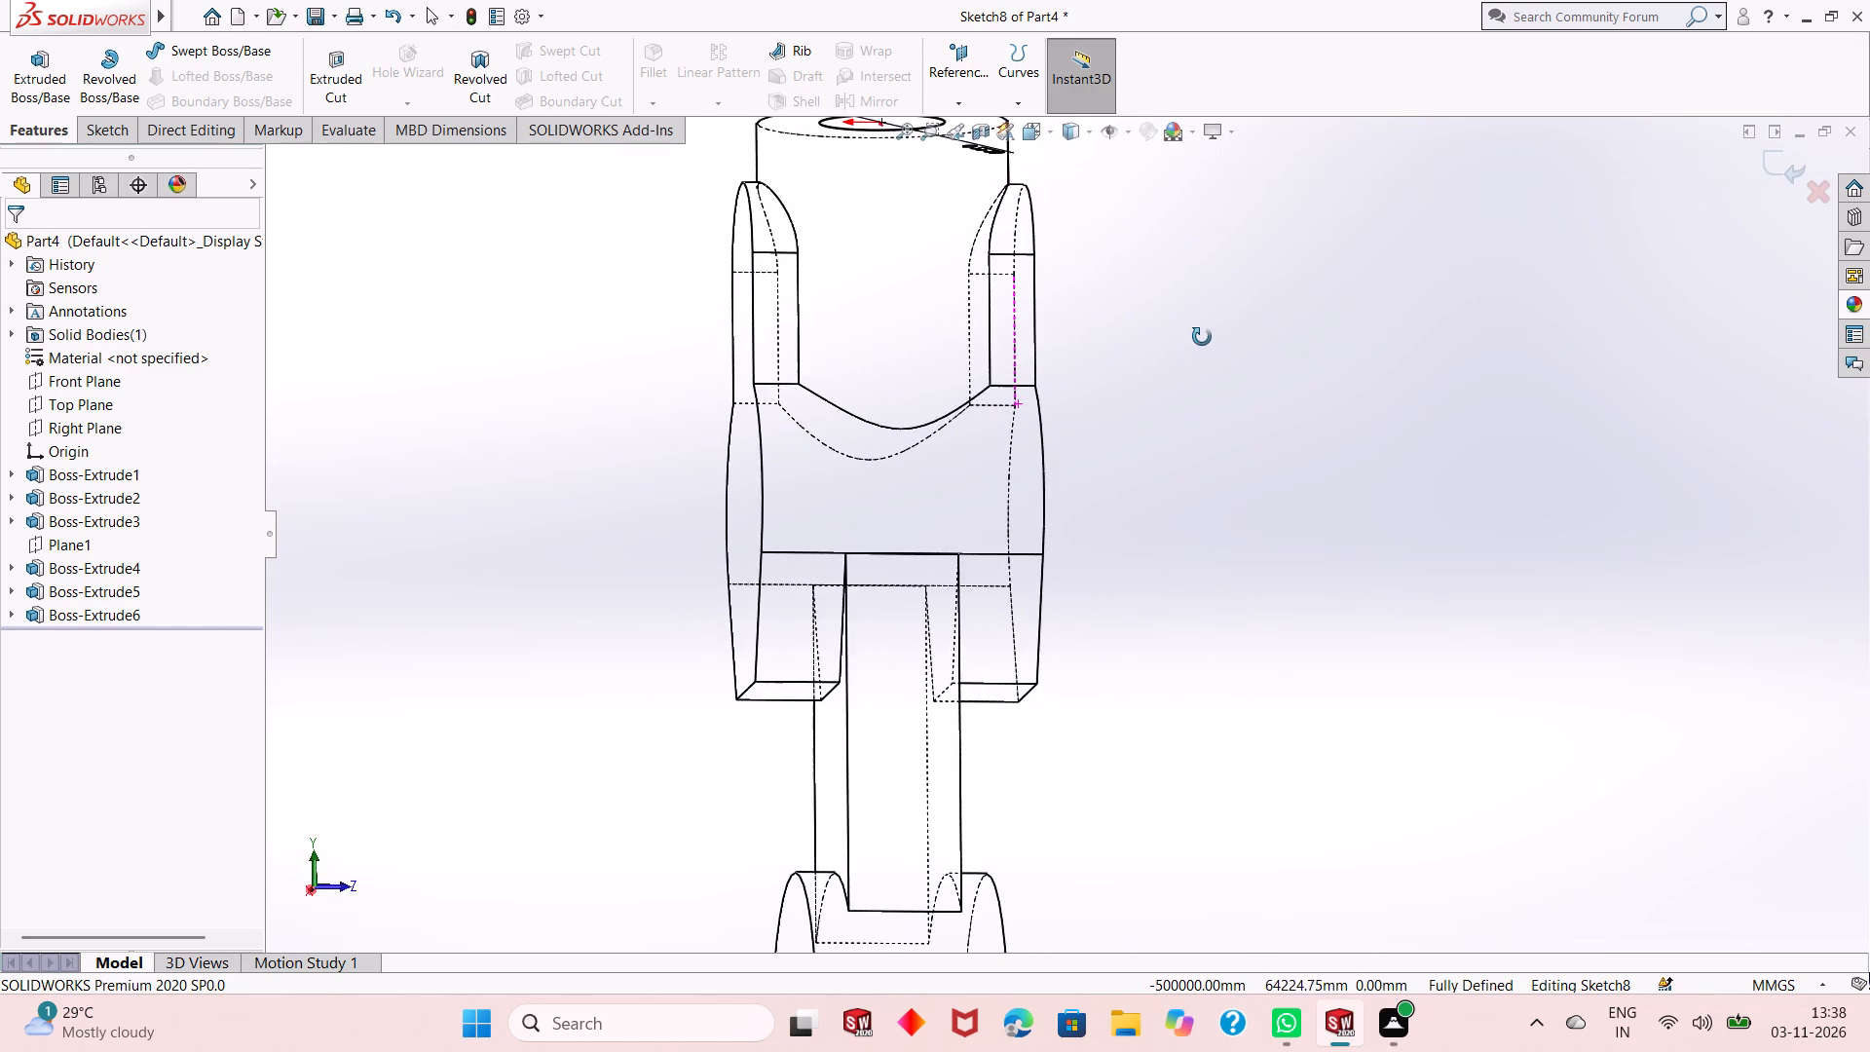
middle_click_drag(1202, 337, 1201, 359)
scroll(911, 455, "up", 2)
scroll(886, 320, "down", 2)
middle_click_drag(1195, 470, 1181, 451)
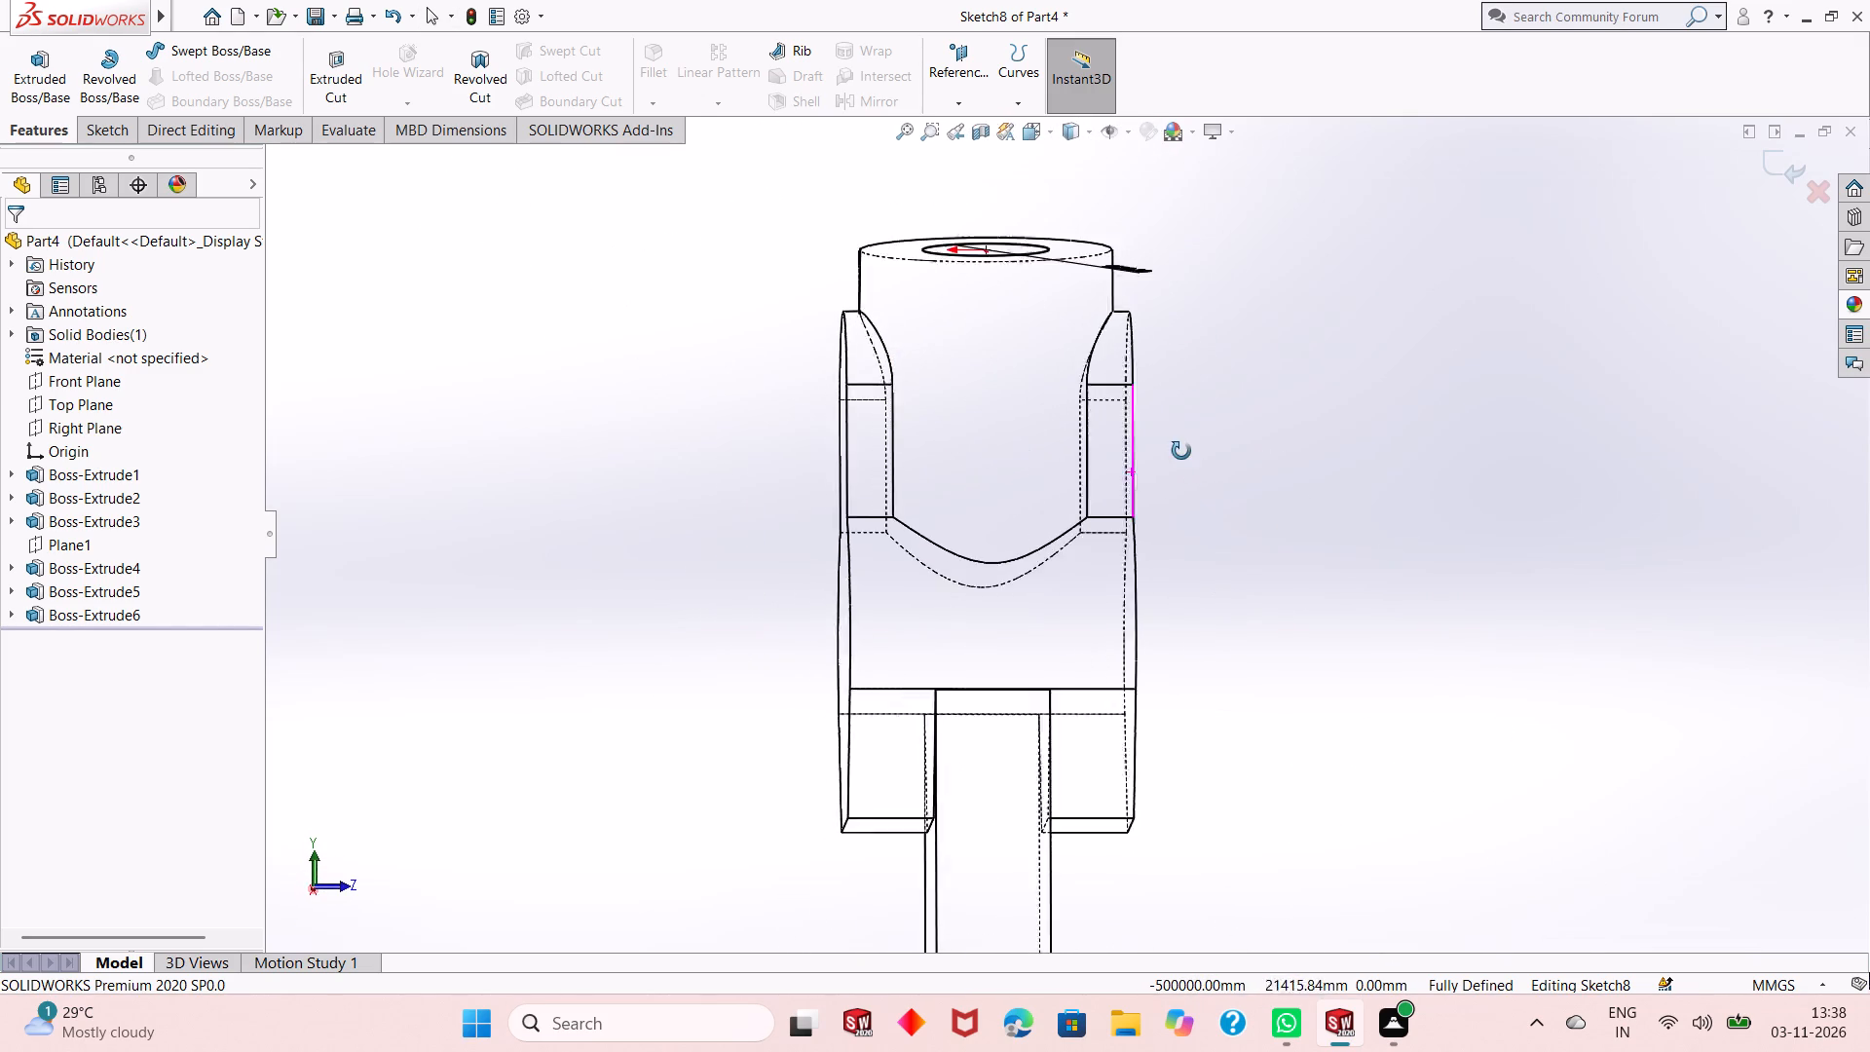
middle_click_drag(1181, 451, 1178, 473)
middle_click_drag(1180, 481, 1180, 487)
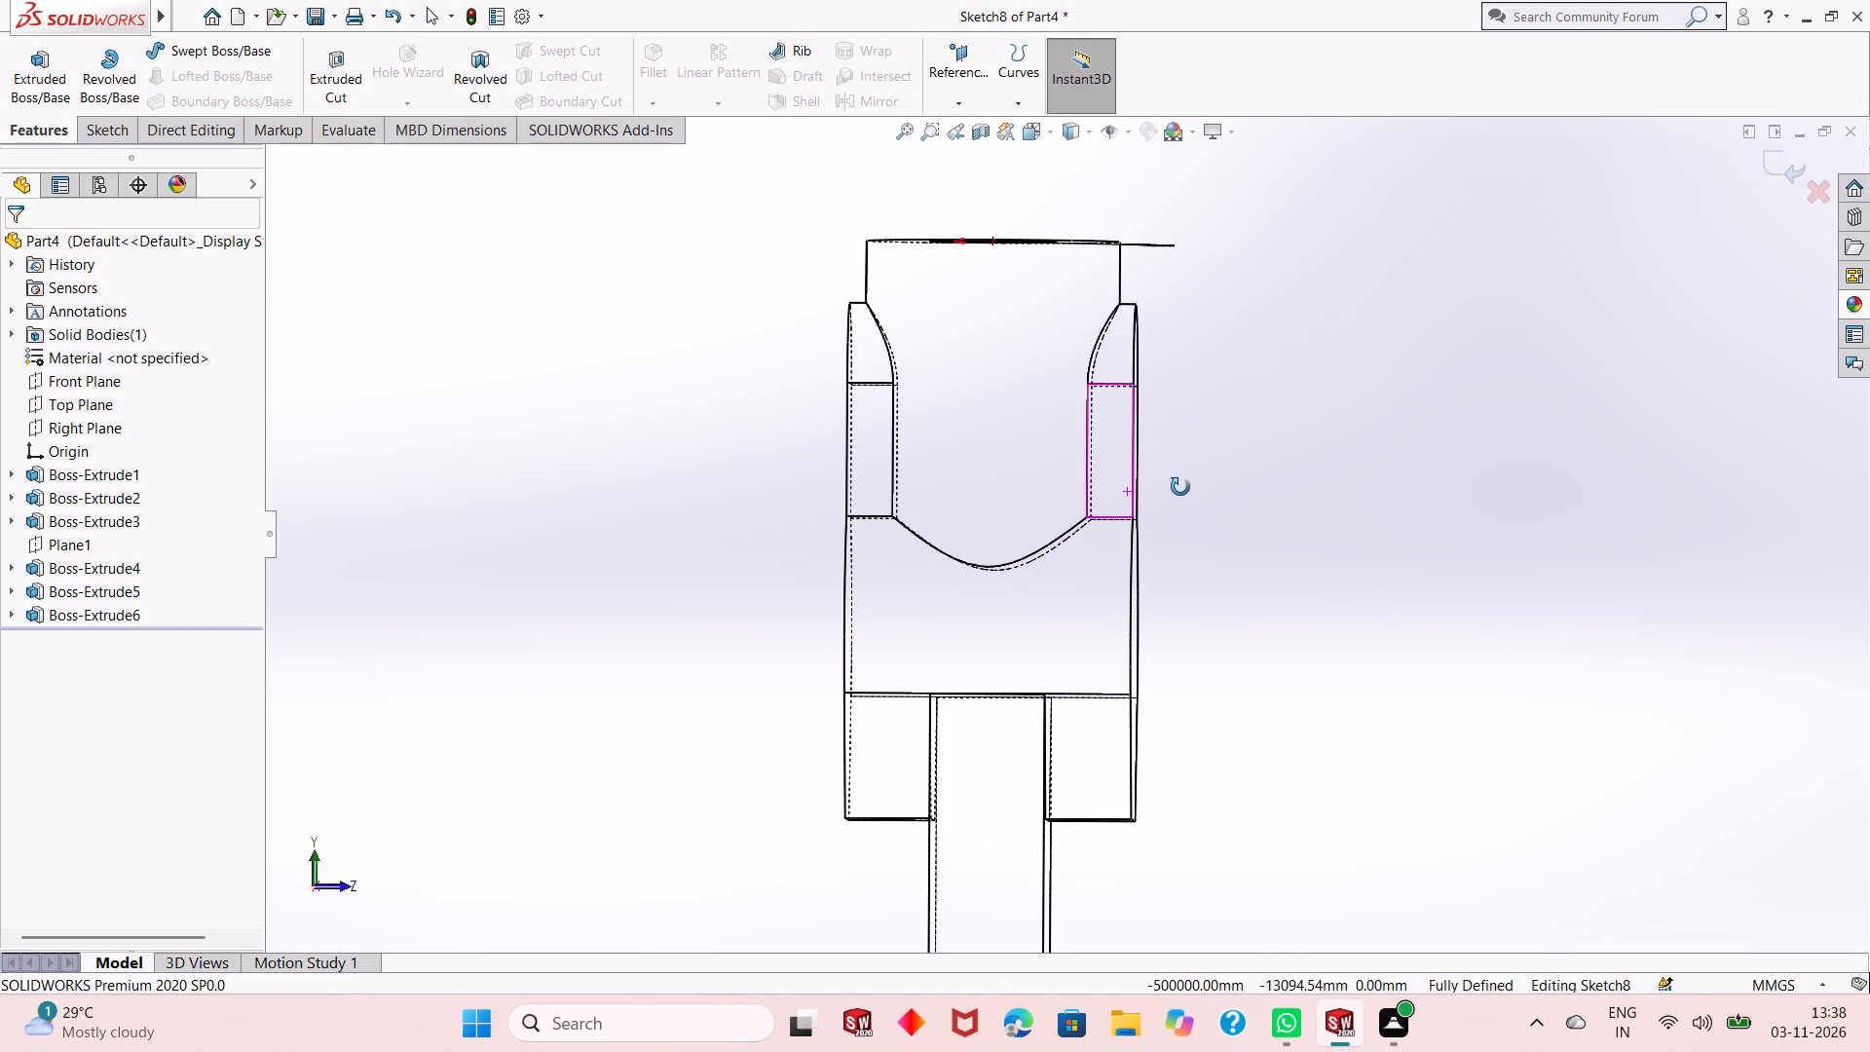
middle_click_drag(1180, 487, 1182, 502)
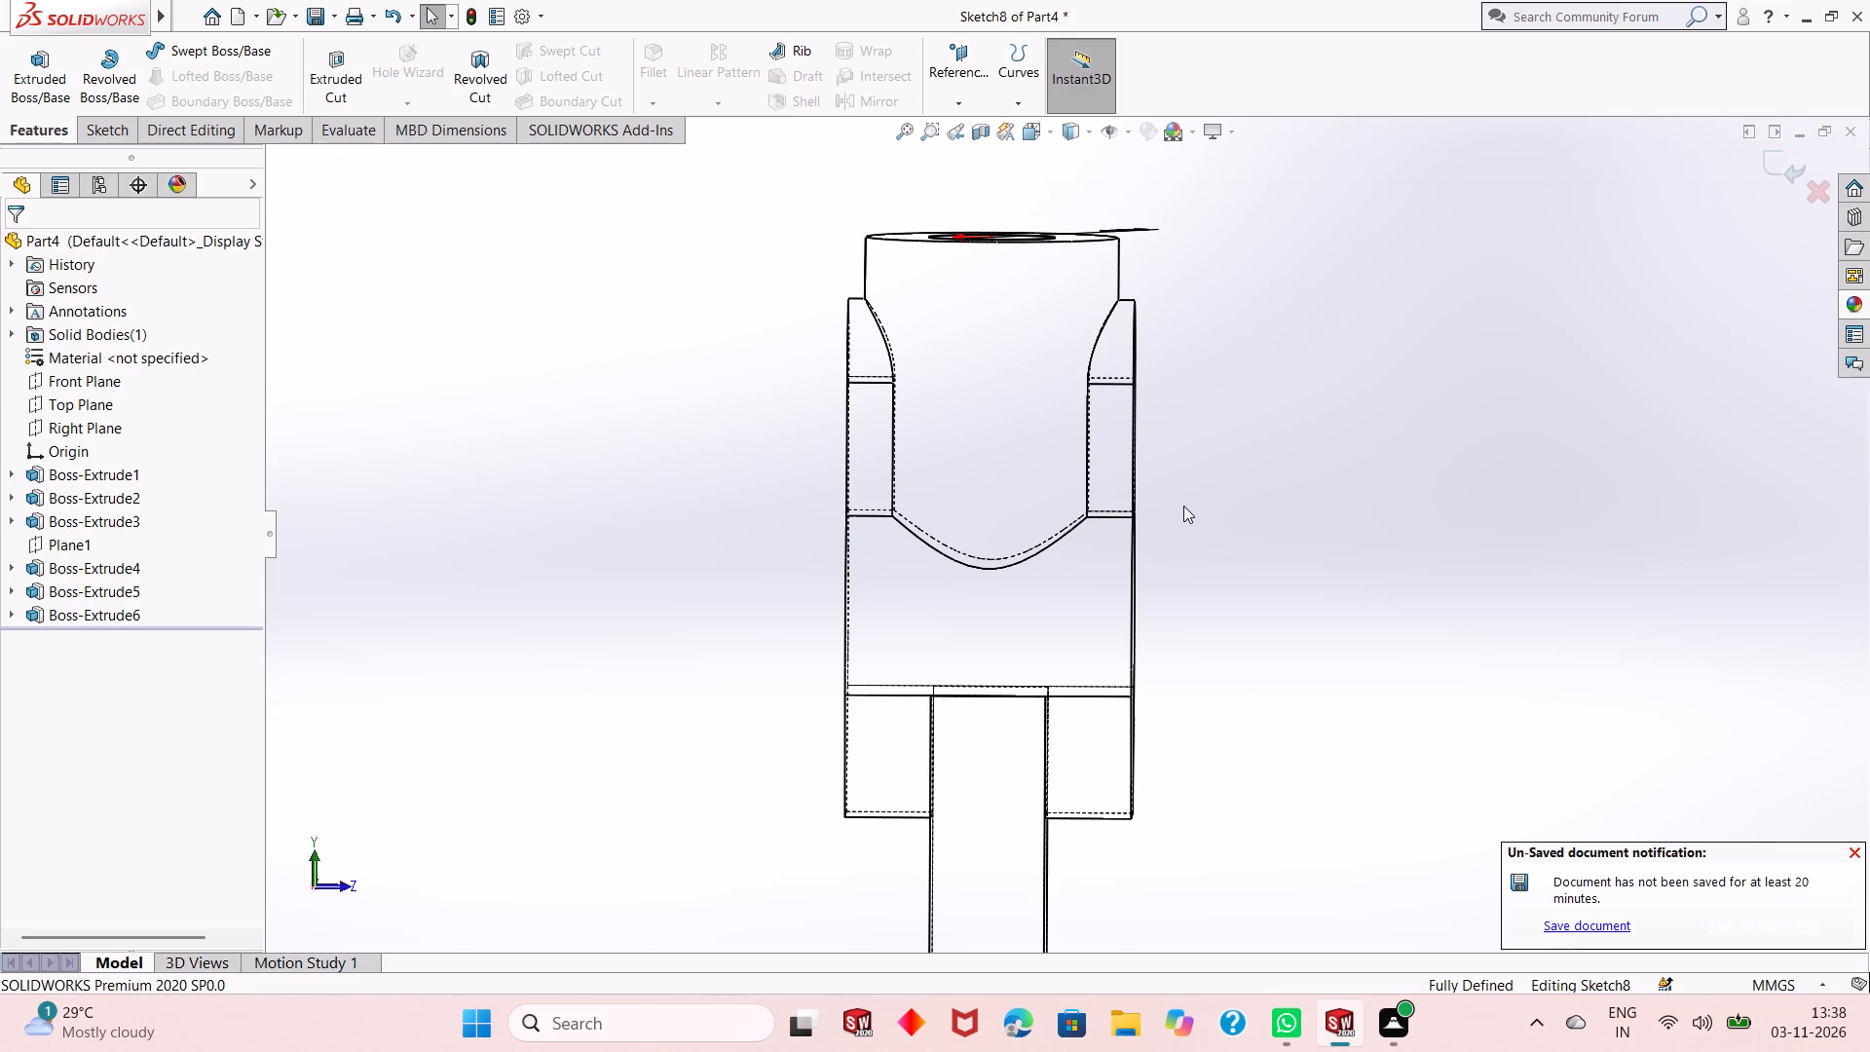
scroll(990, 580, "up", 2)
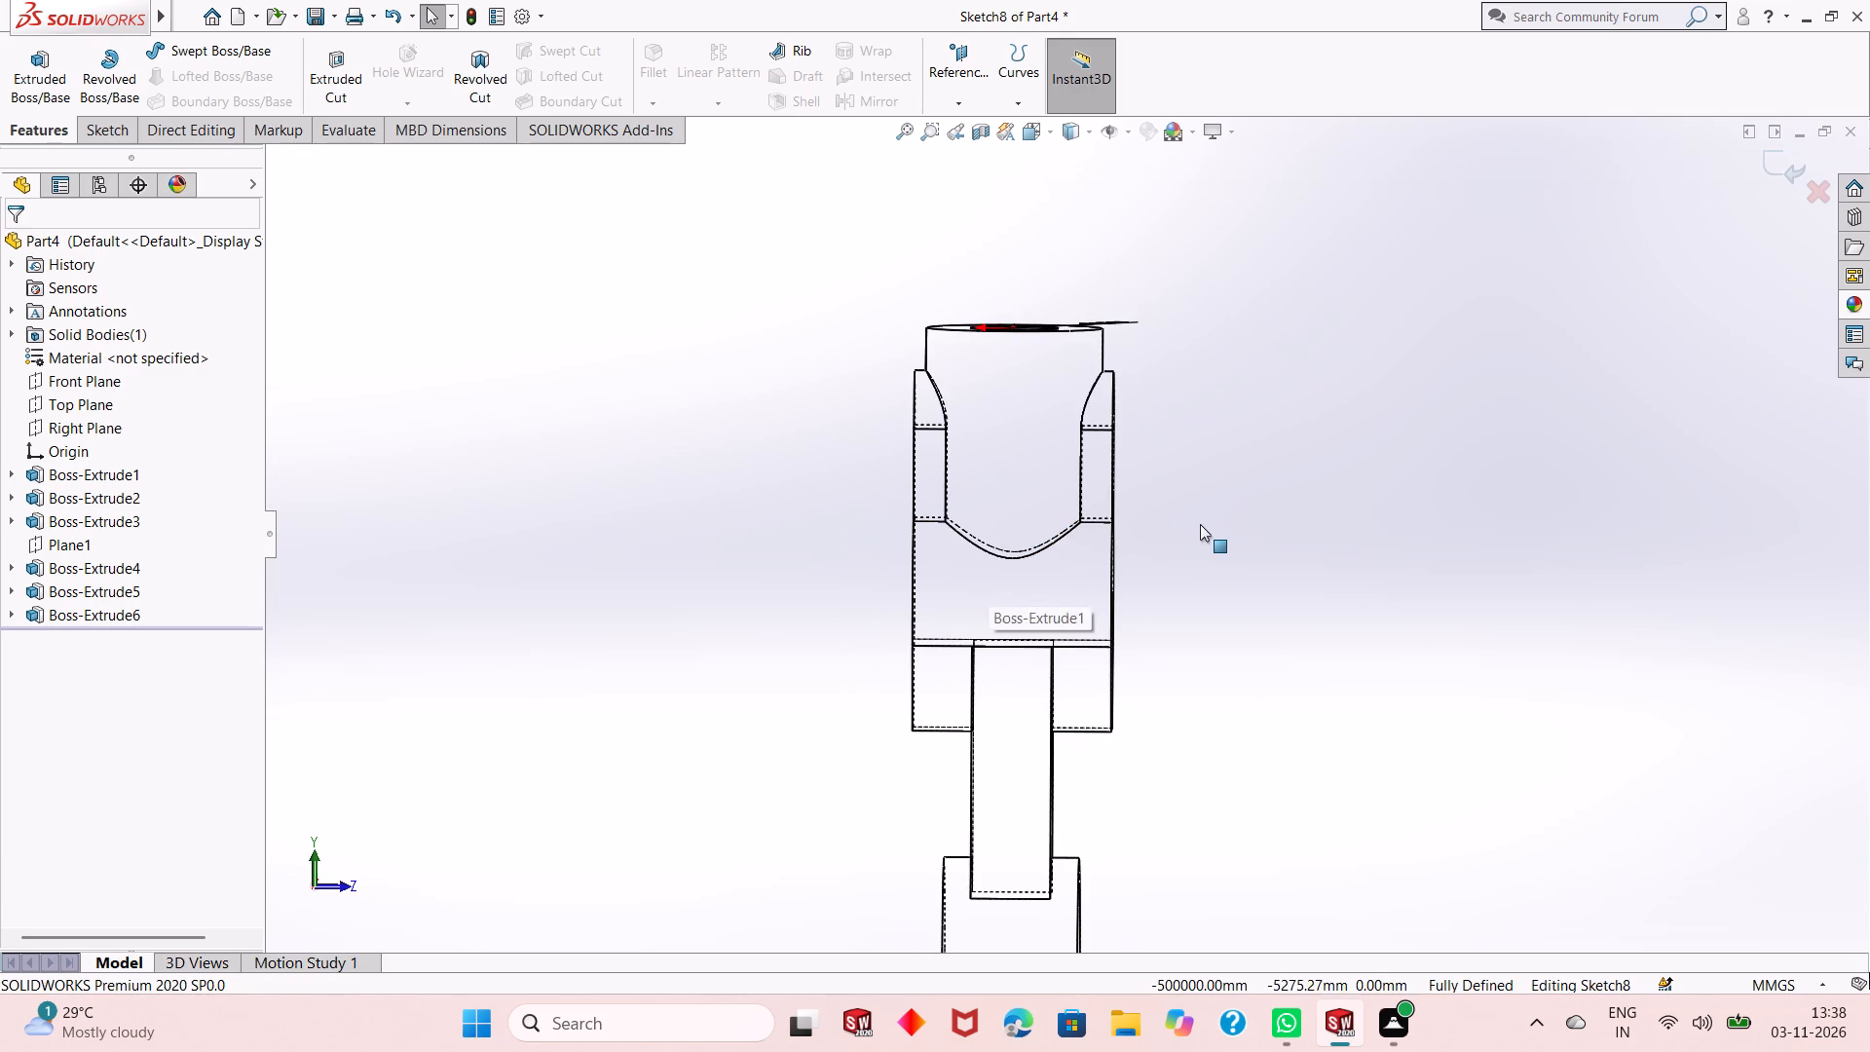
middle_click_drag(1200, 526, 1200, 514)
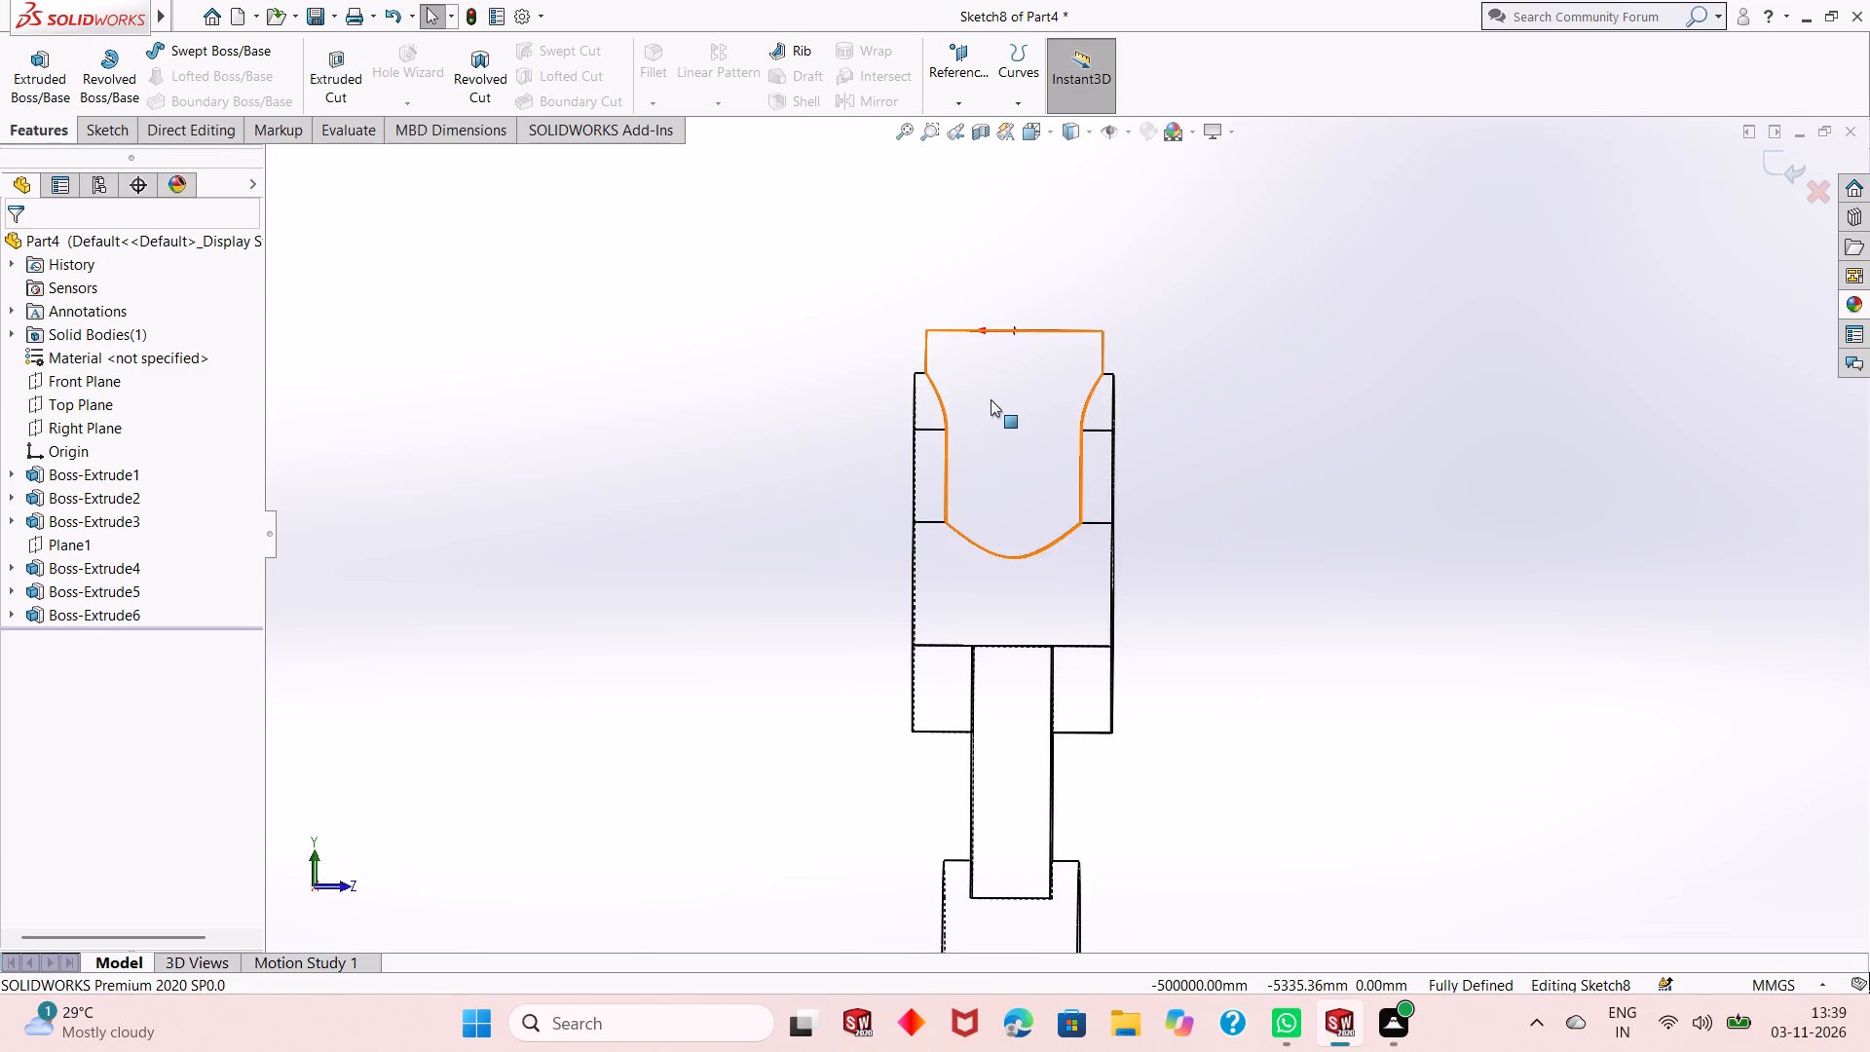
scroll(991, 399, "down", 3)
scroll(1036, 445, "up", 1)
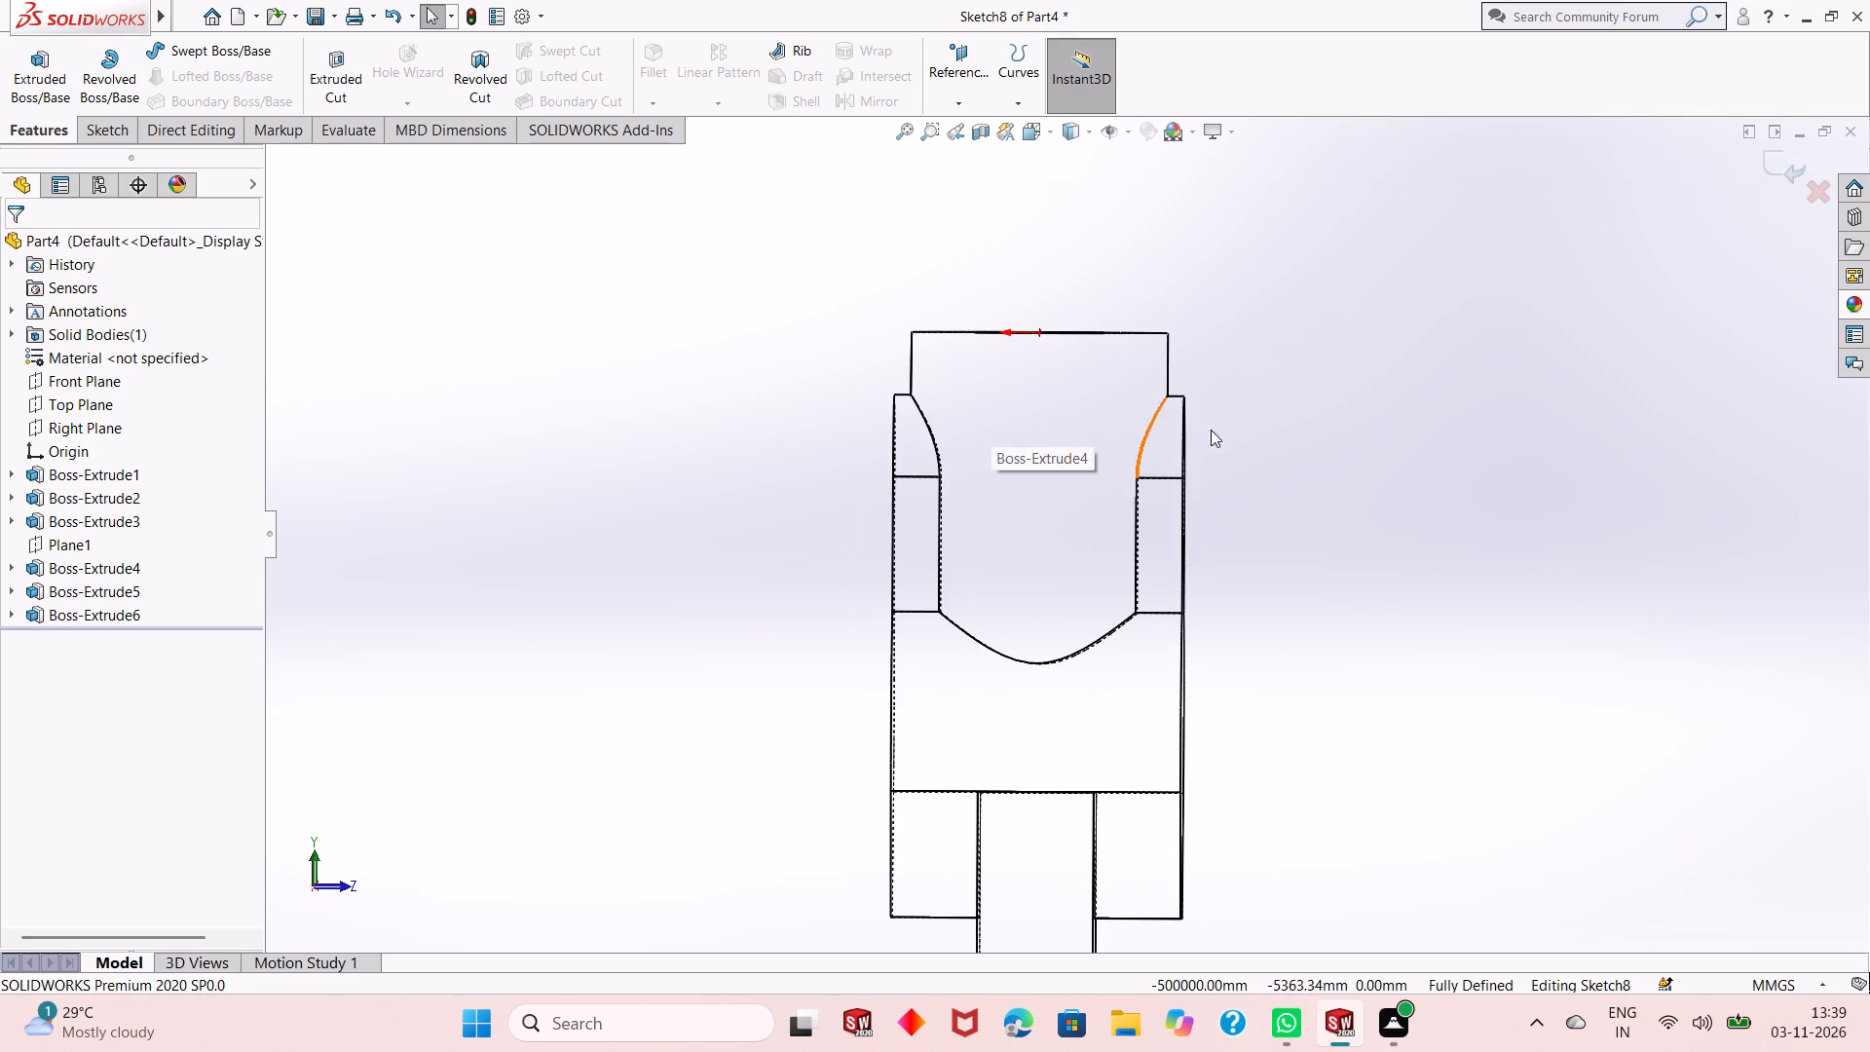
scroll(1295, 513, "up", 2)
scroll(1101, 597, "down", 3)
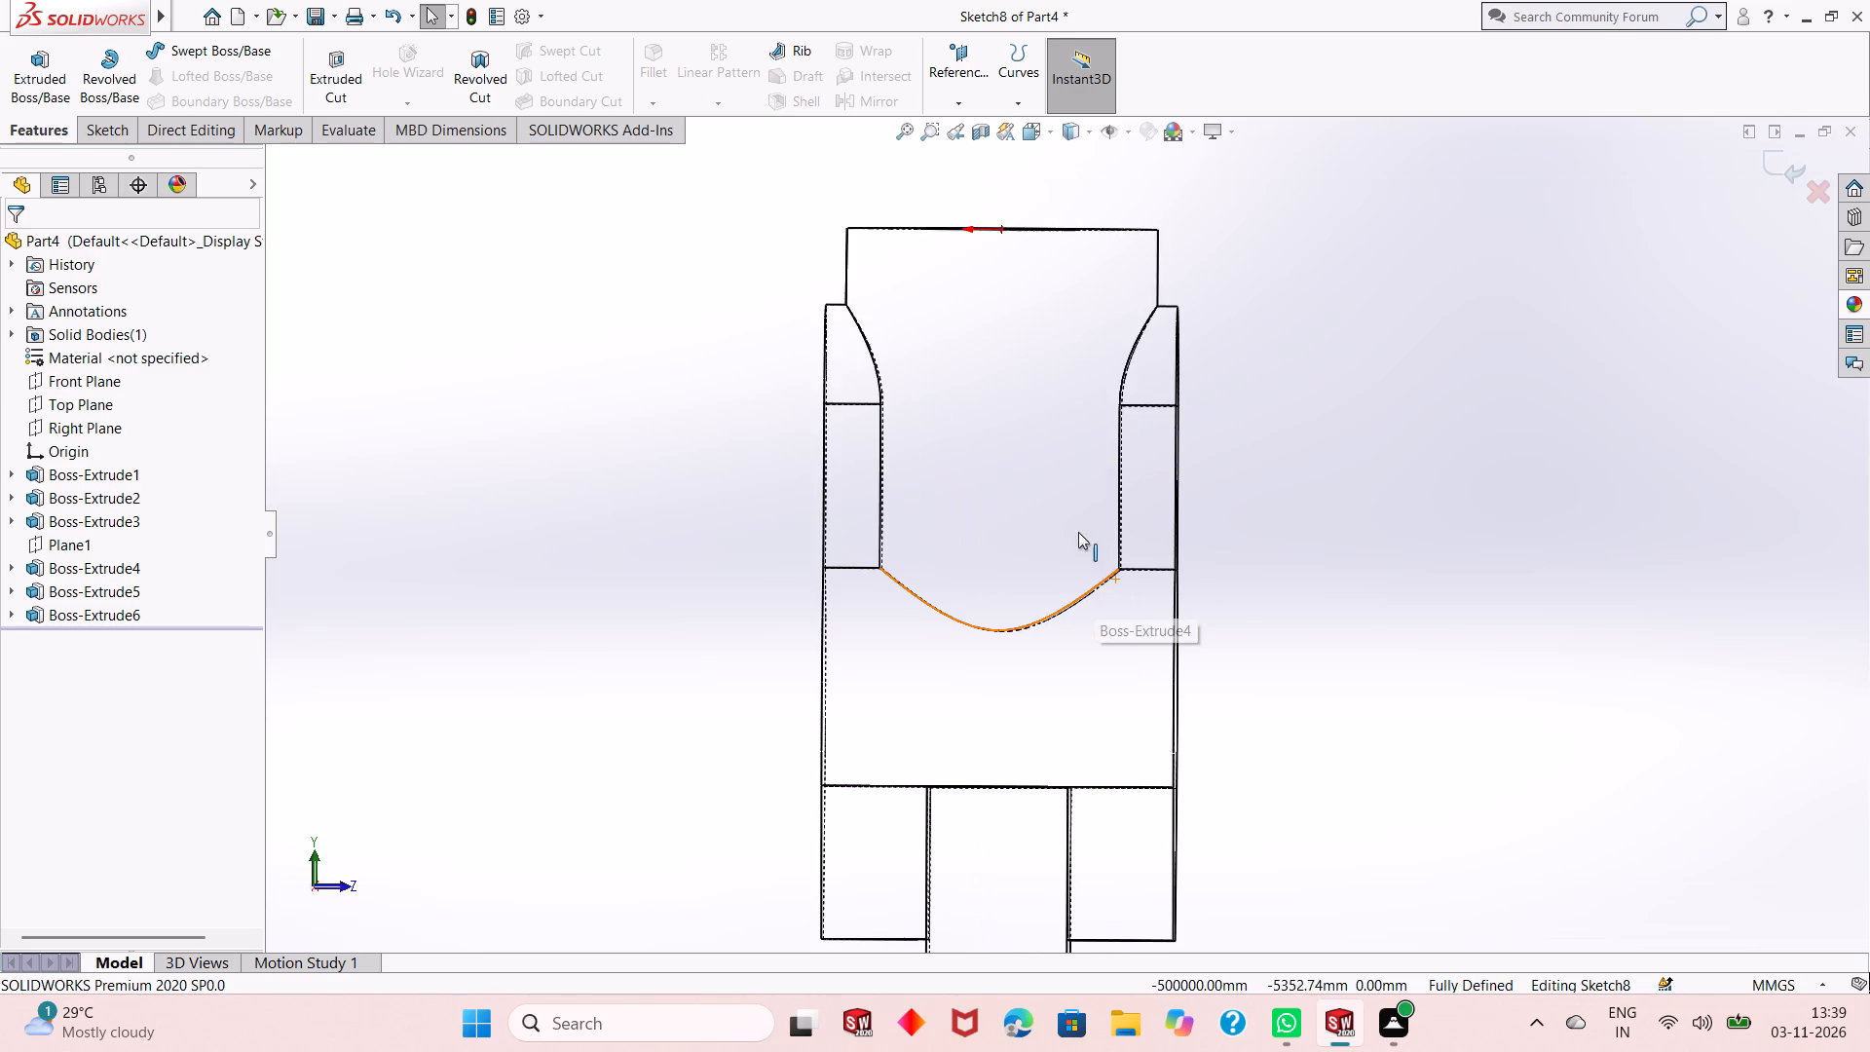
scroll(1053, 389, "down", 3)
scroll(1053, 390, "up", 1)
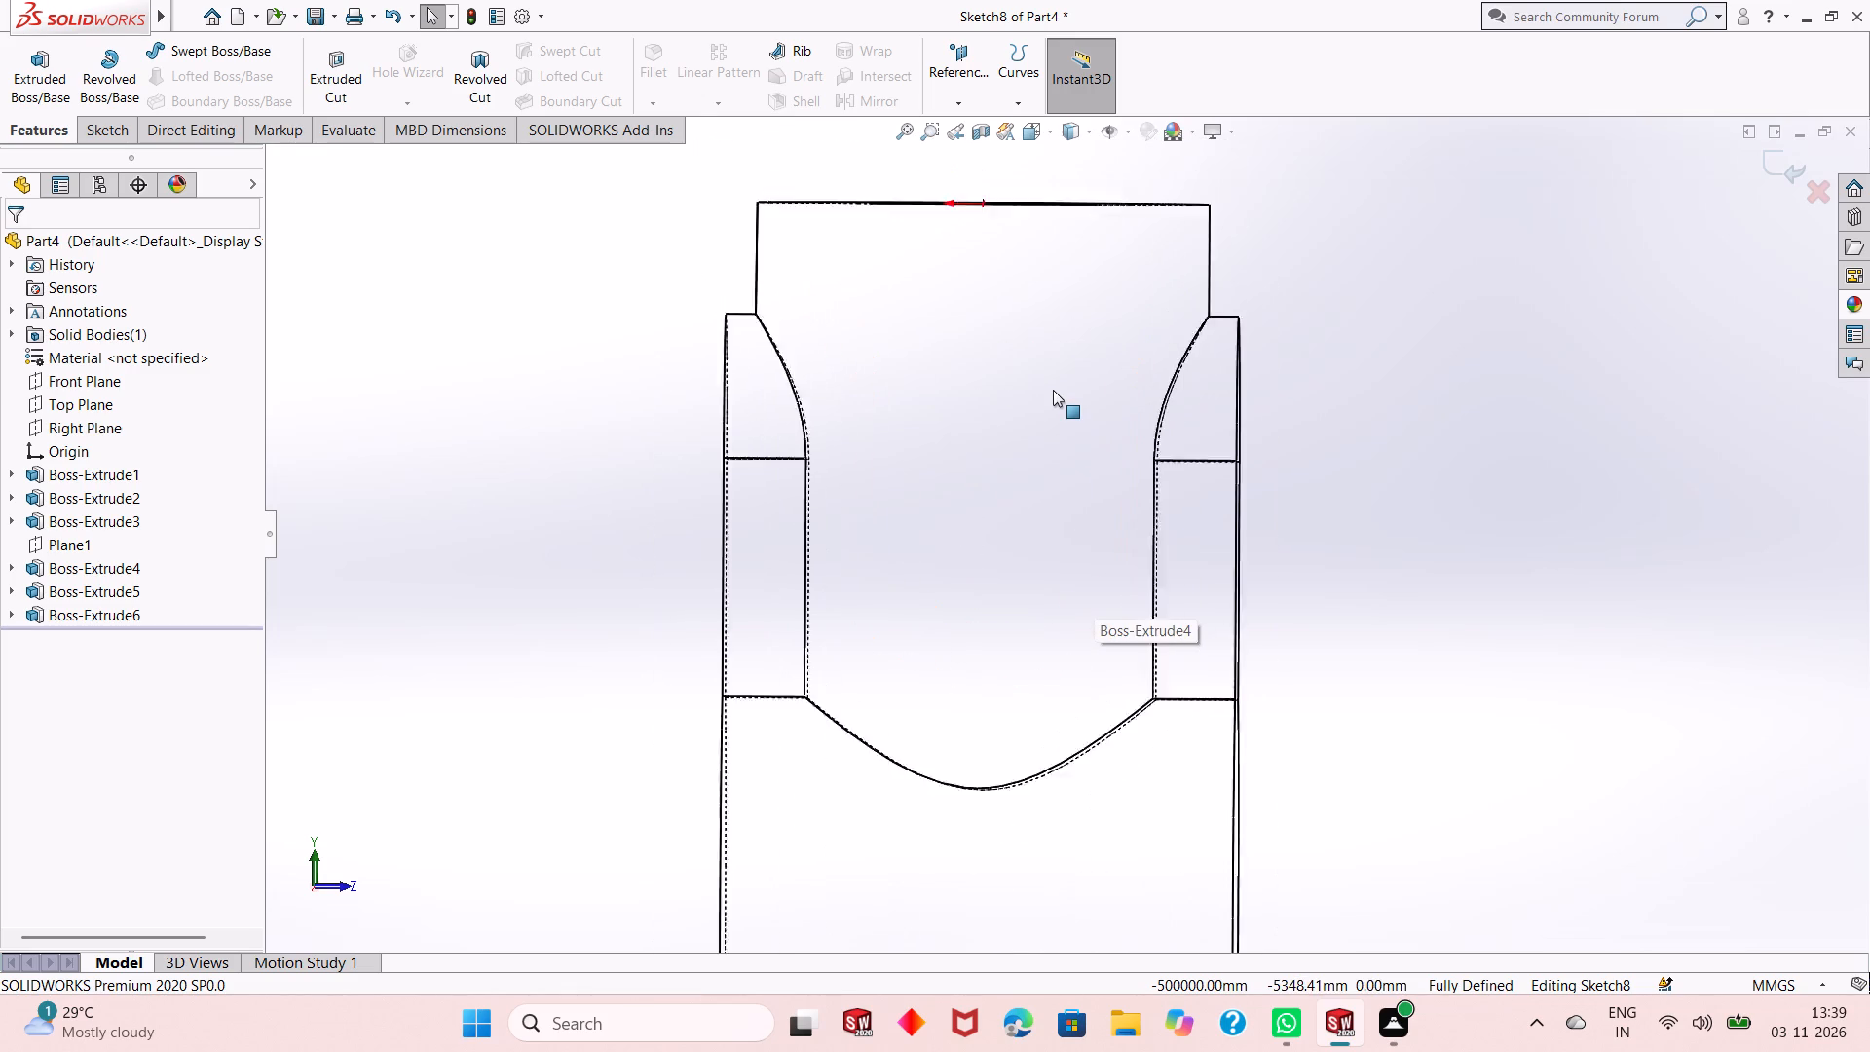
scroll(1053, 390, "up", 1)
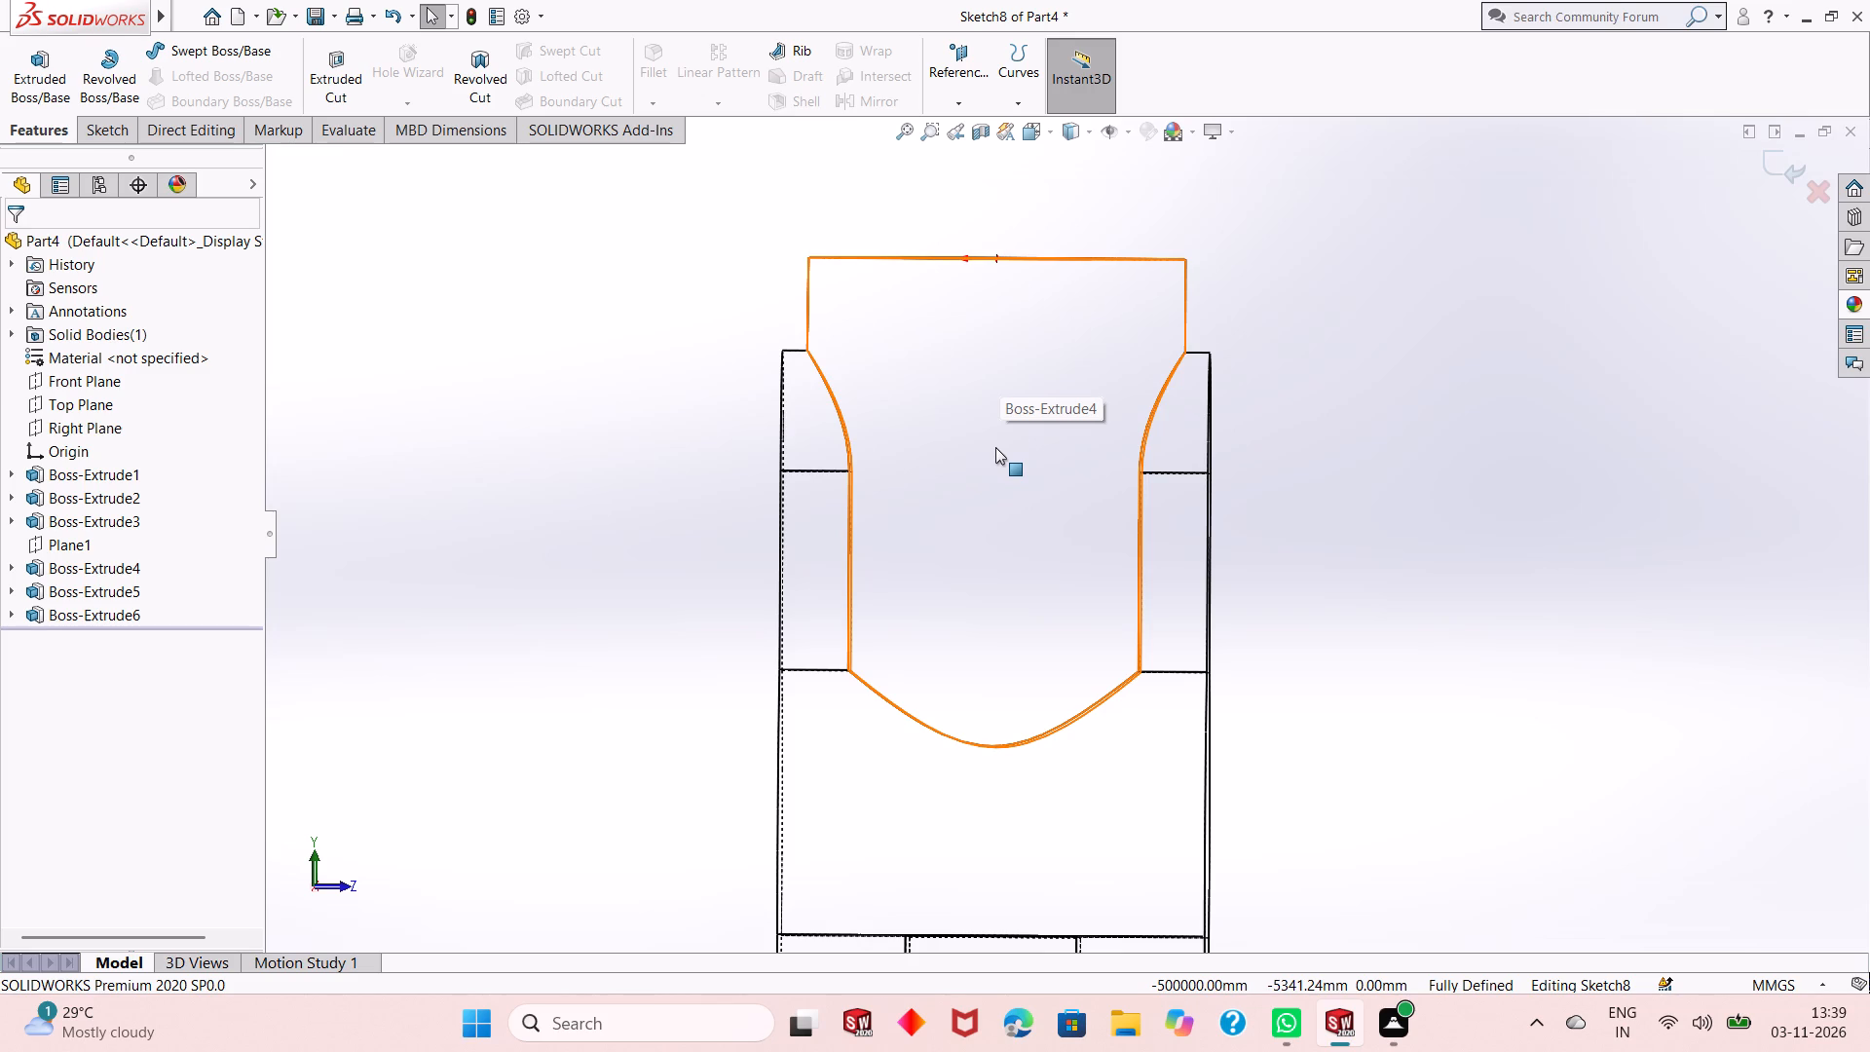
scroll(995, 447, "up", 2)
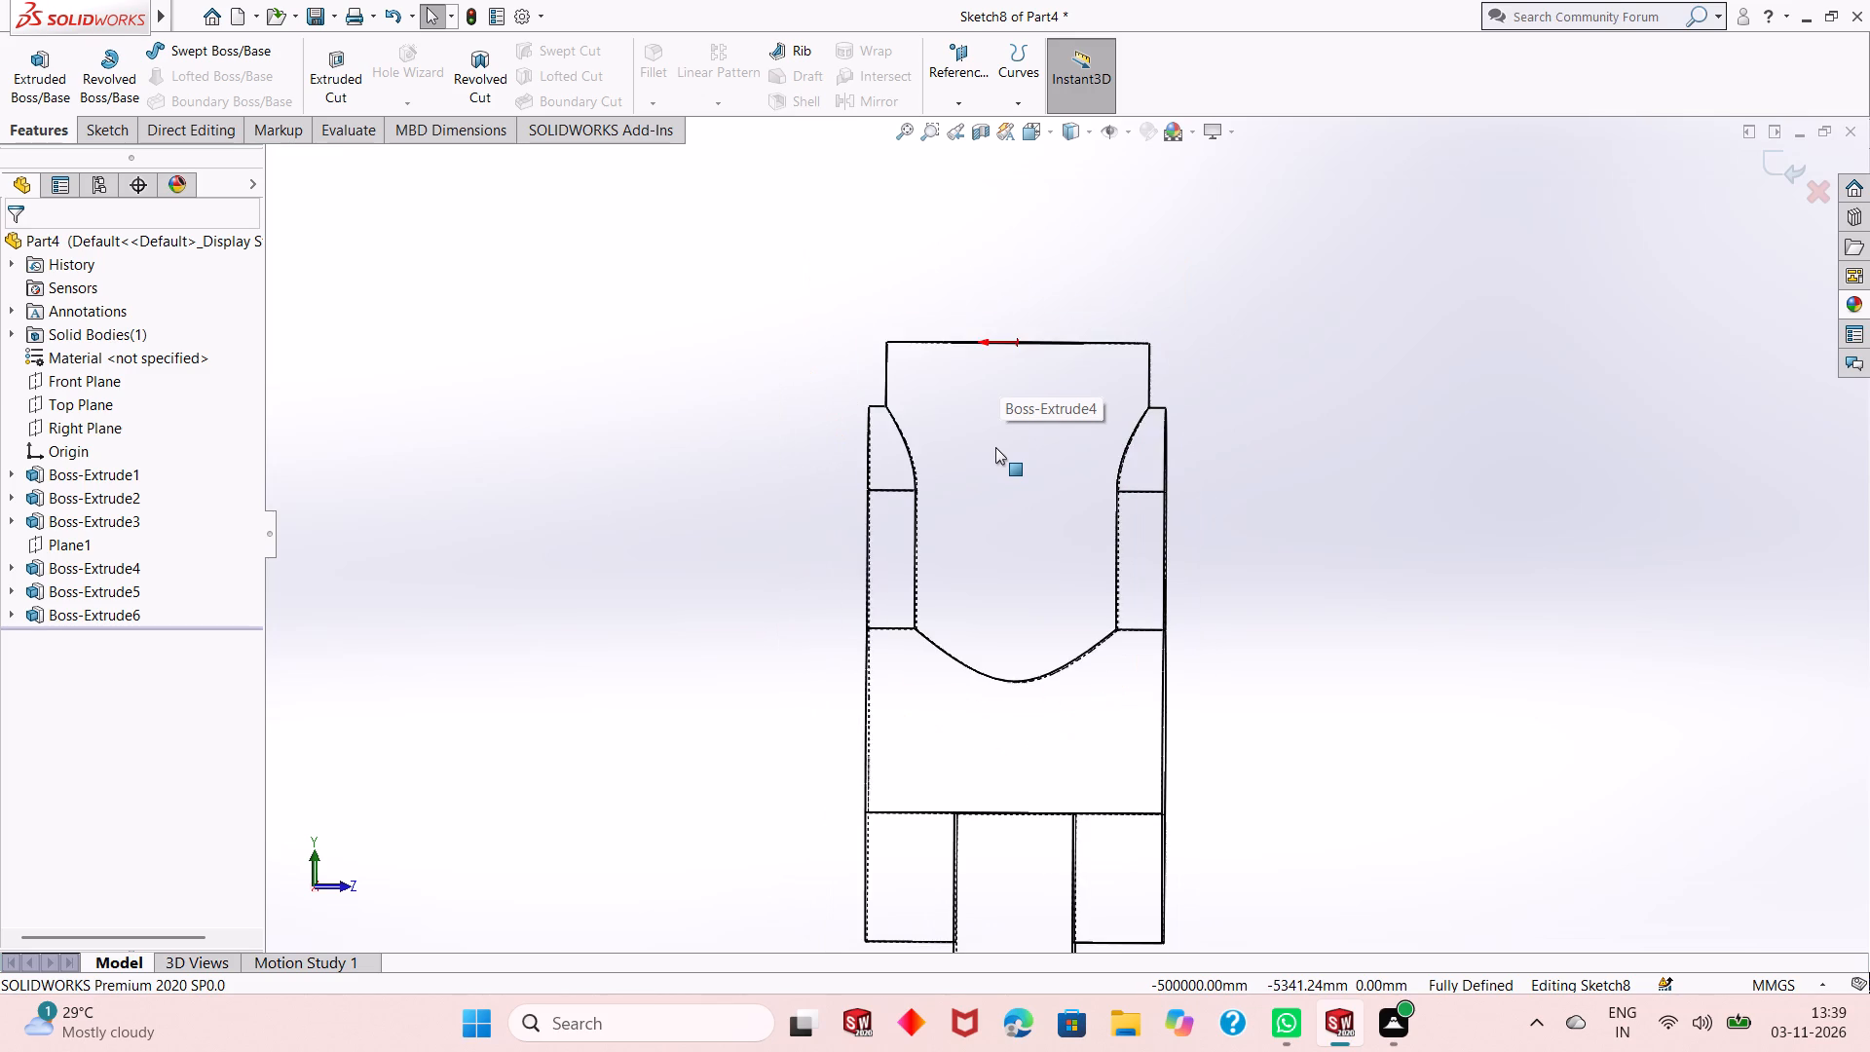
scroll(995, 447, "up", 1)
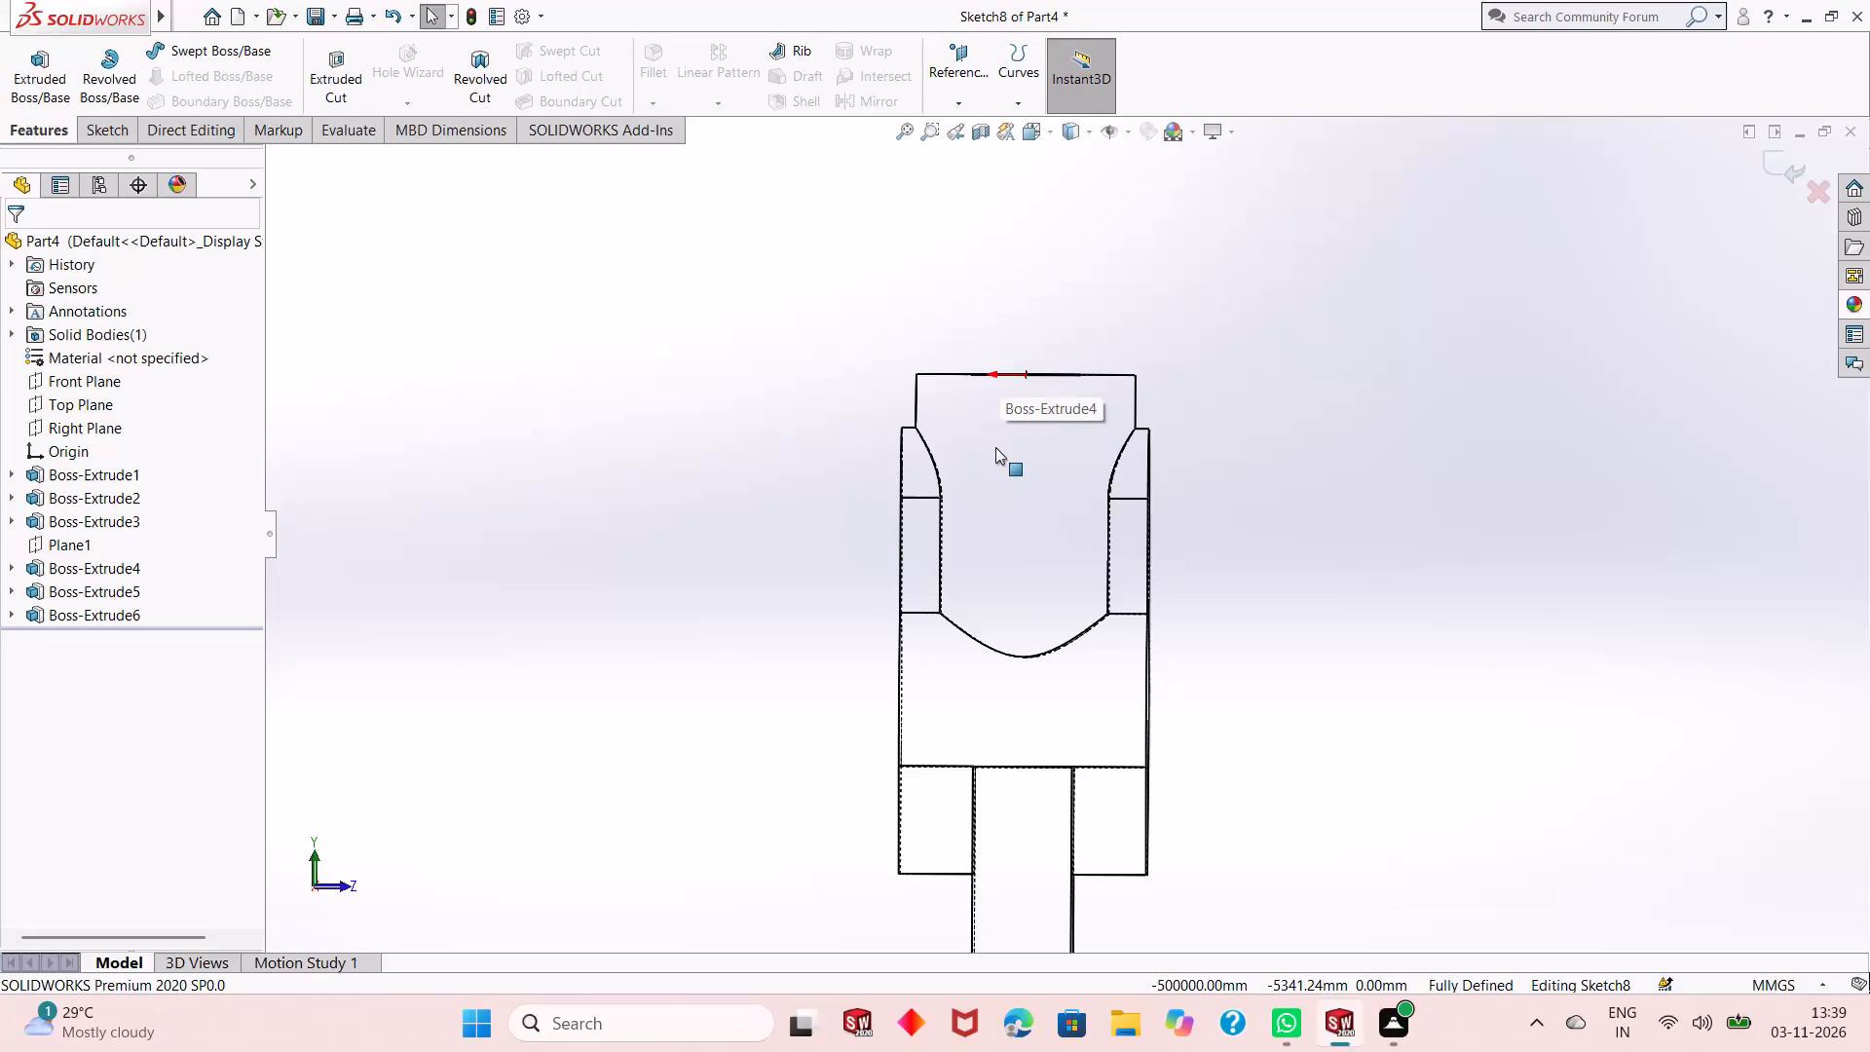
scroll(995, 447, "up", 2)
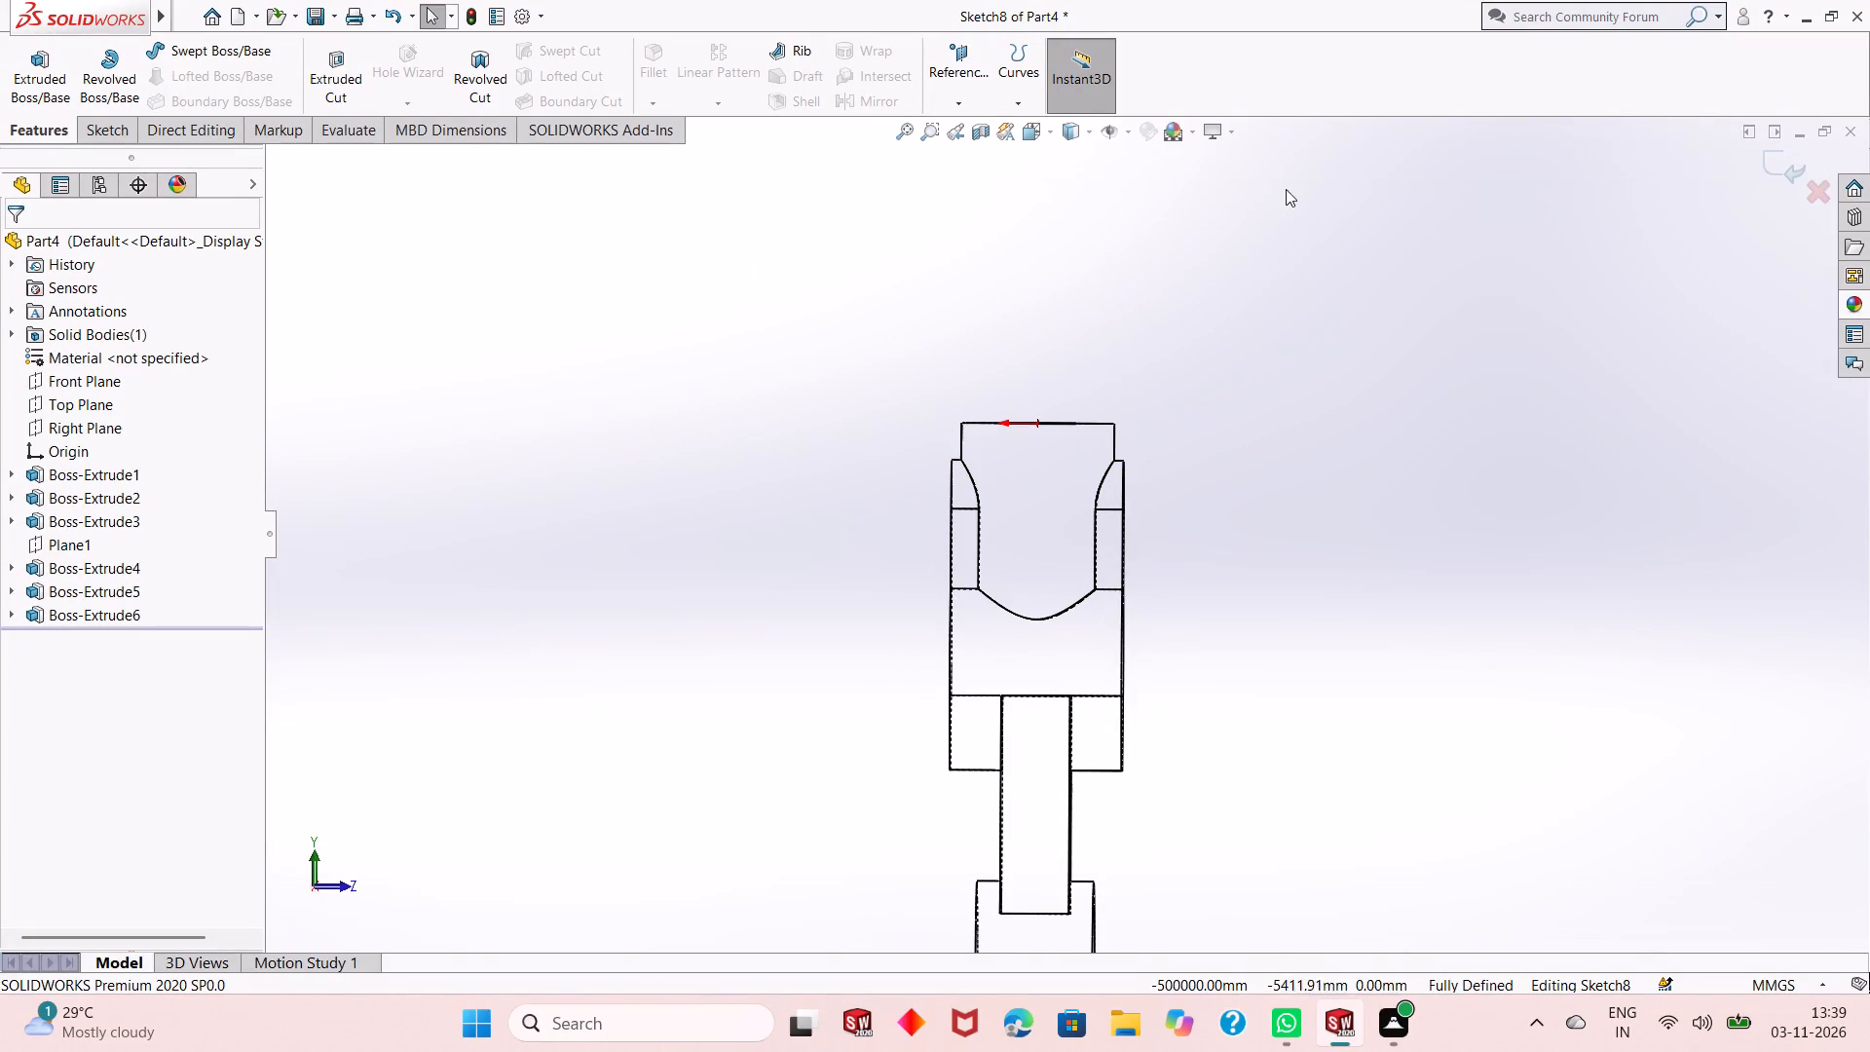
Set the model's display style back to Shaded With Edges.
left_click(1073, 123)
left_click(1066, 151)
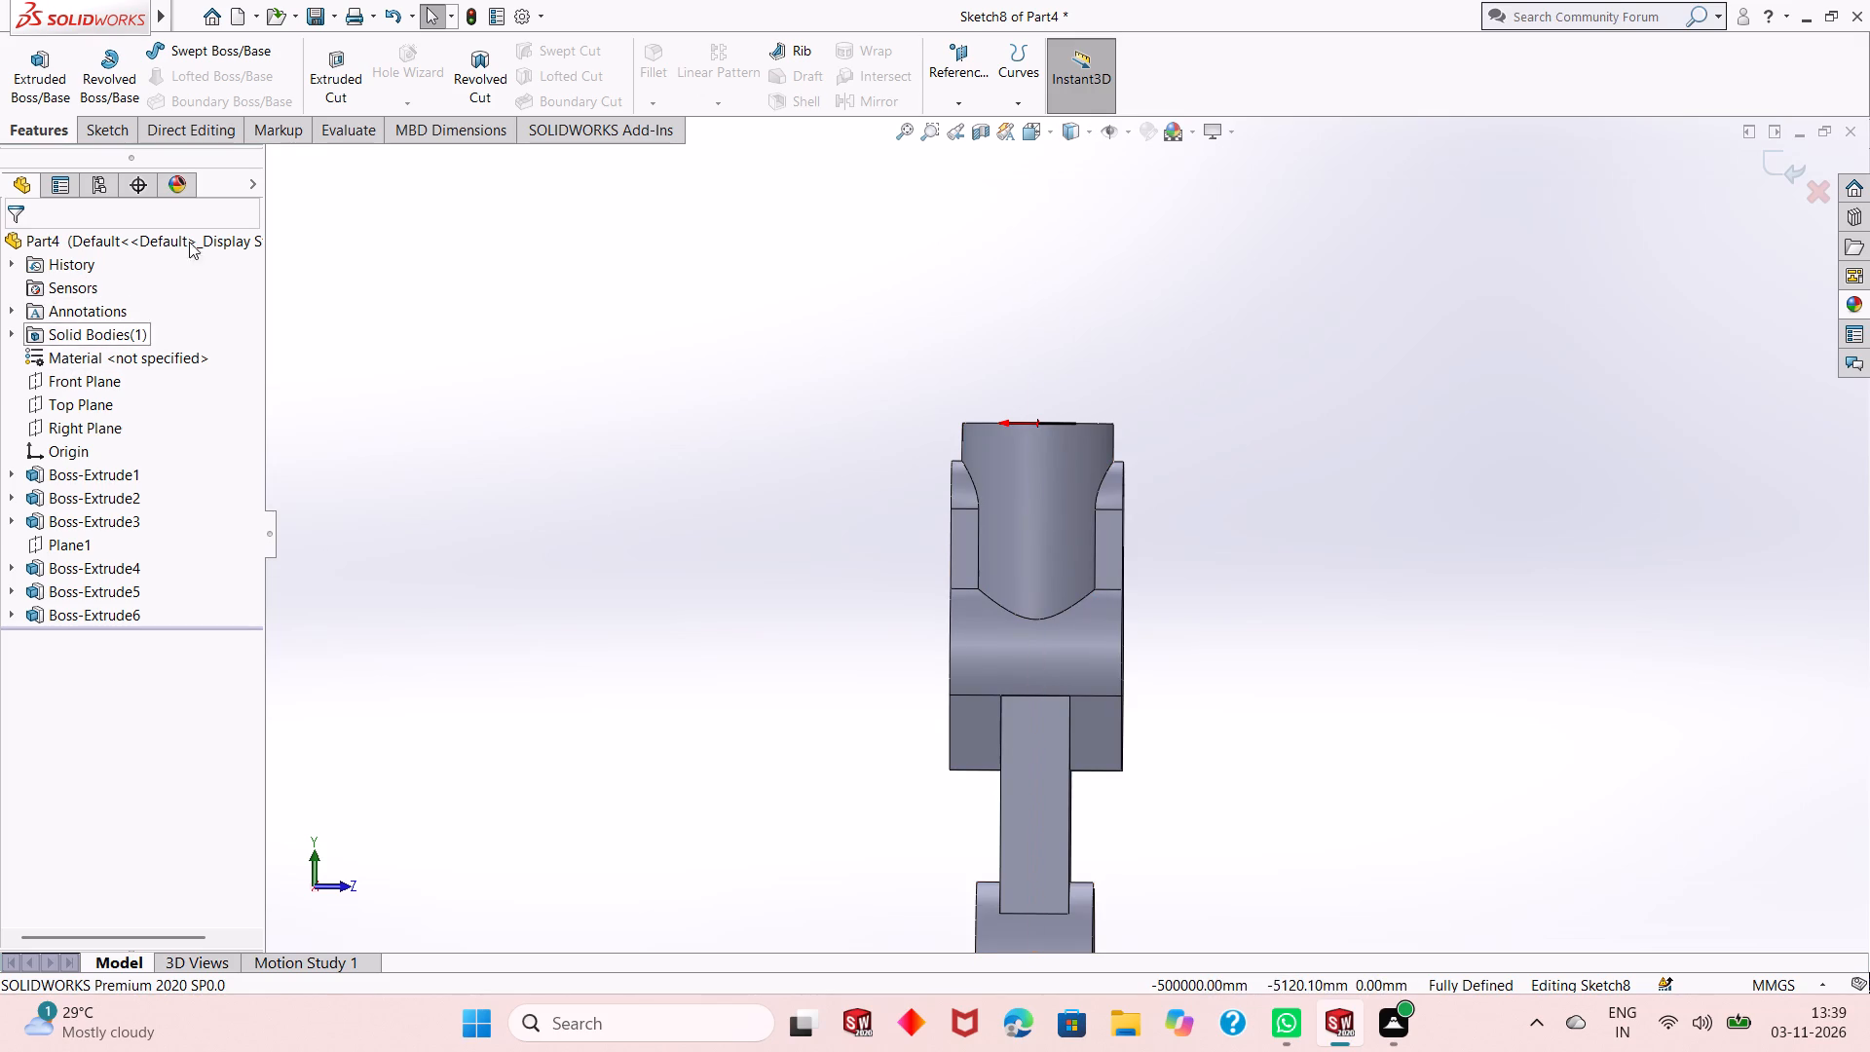
Extrude-cut the 22.20 mm circle down the vertical cylinder Up To Surface, ending at the tapered body's curved outer face.
left_click(344, 70)
middle_click(809, 477)
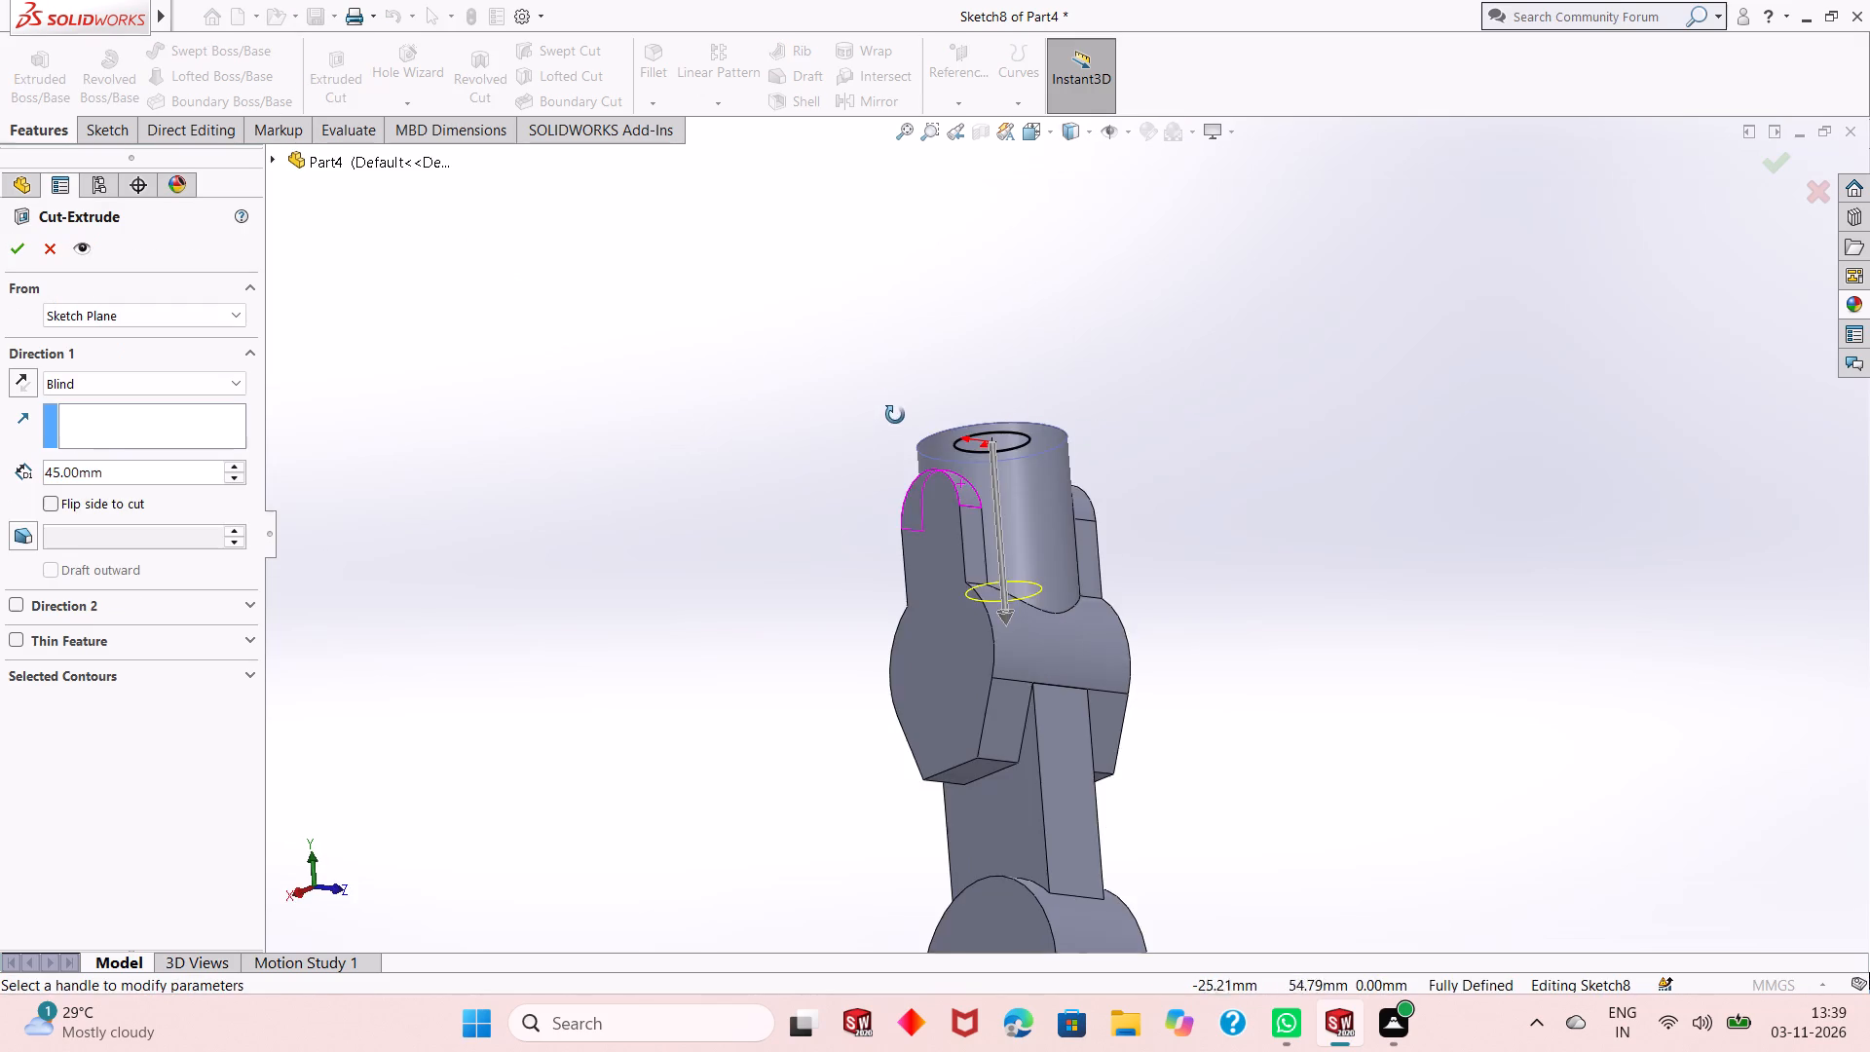
scroll(1032, 489, "down", 3)
middle_click_drag(1222, 658, 1233, 661)
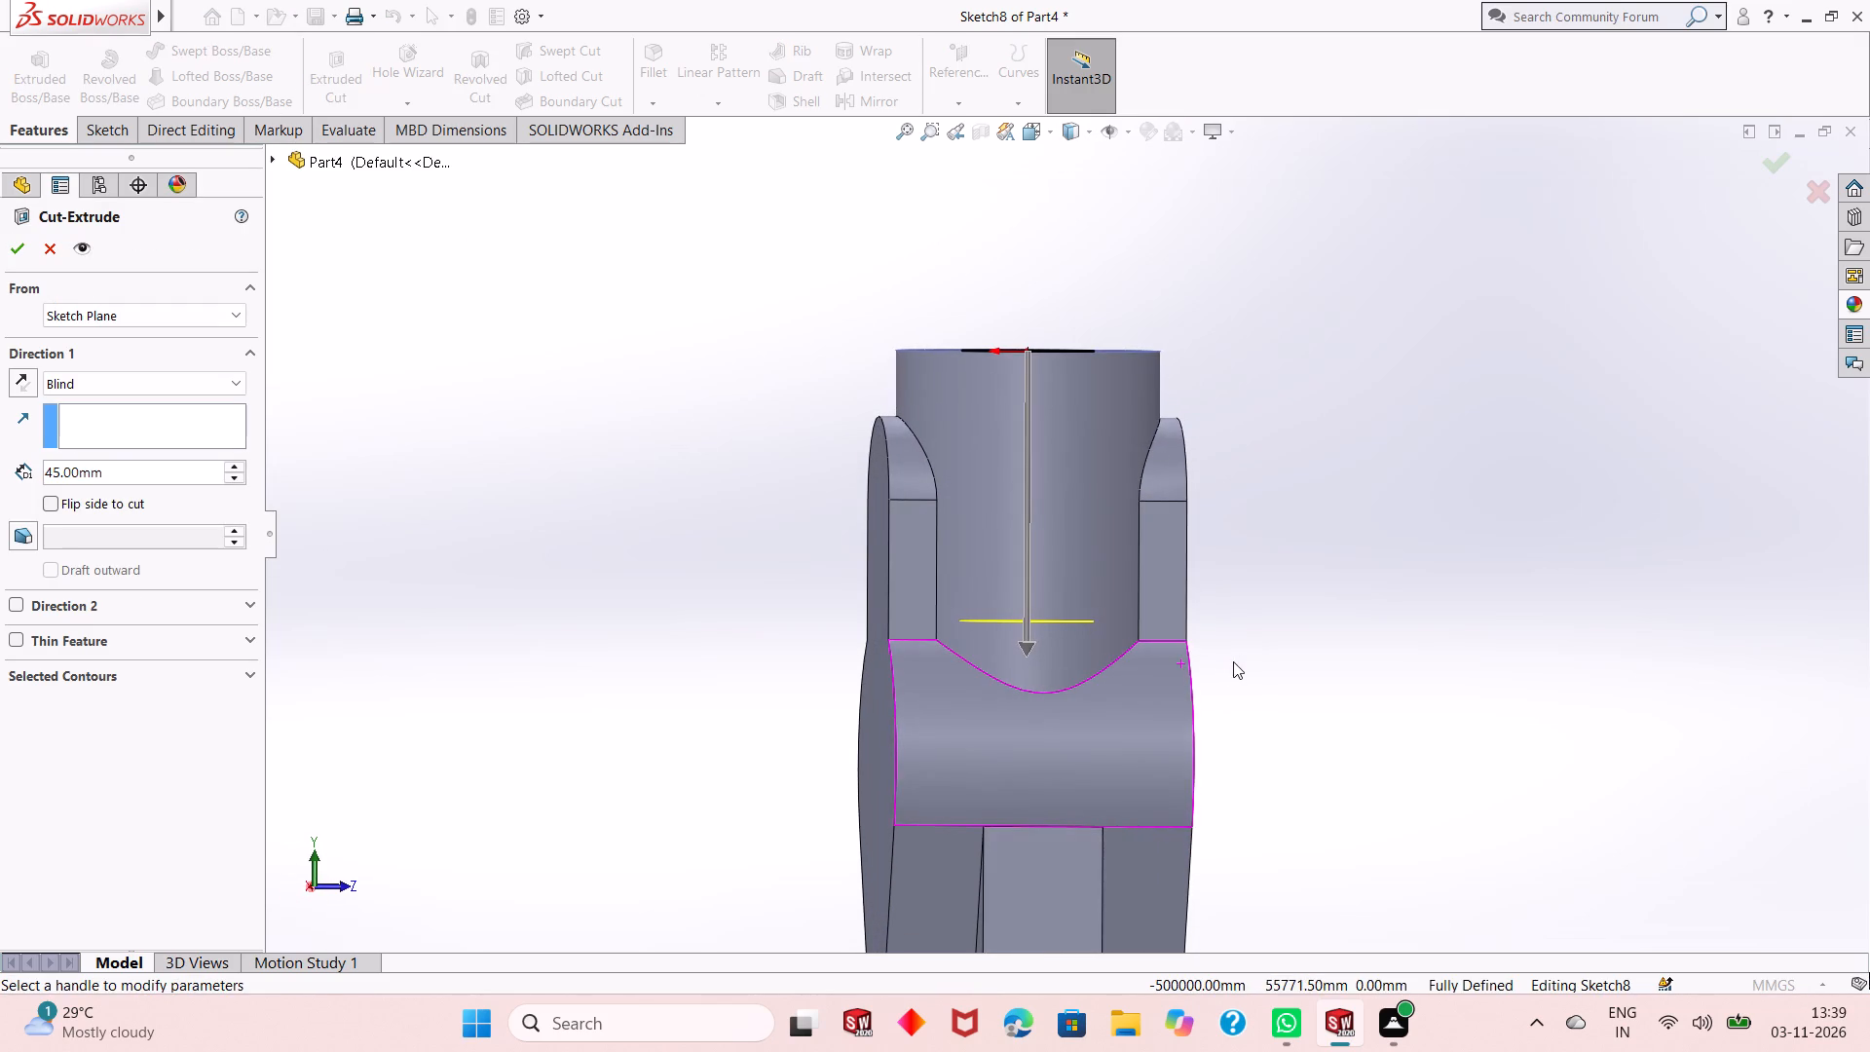
left_click(103, 370)
left_click(103, 387)
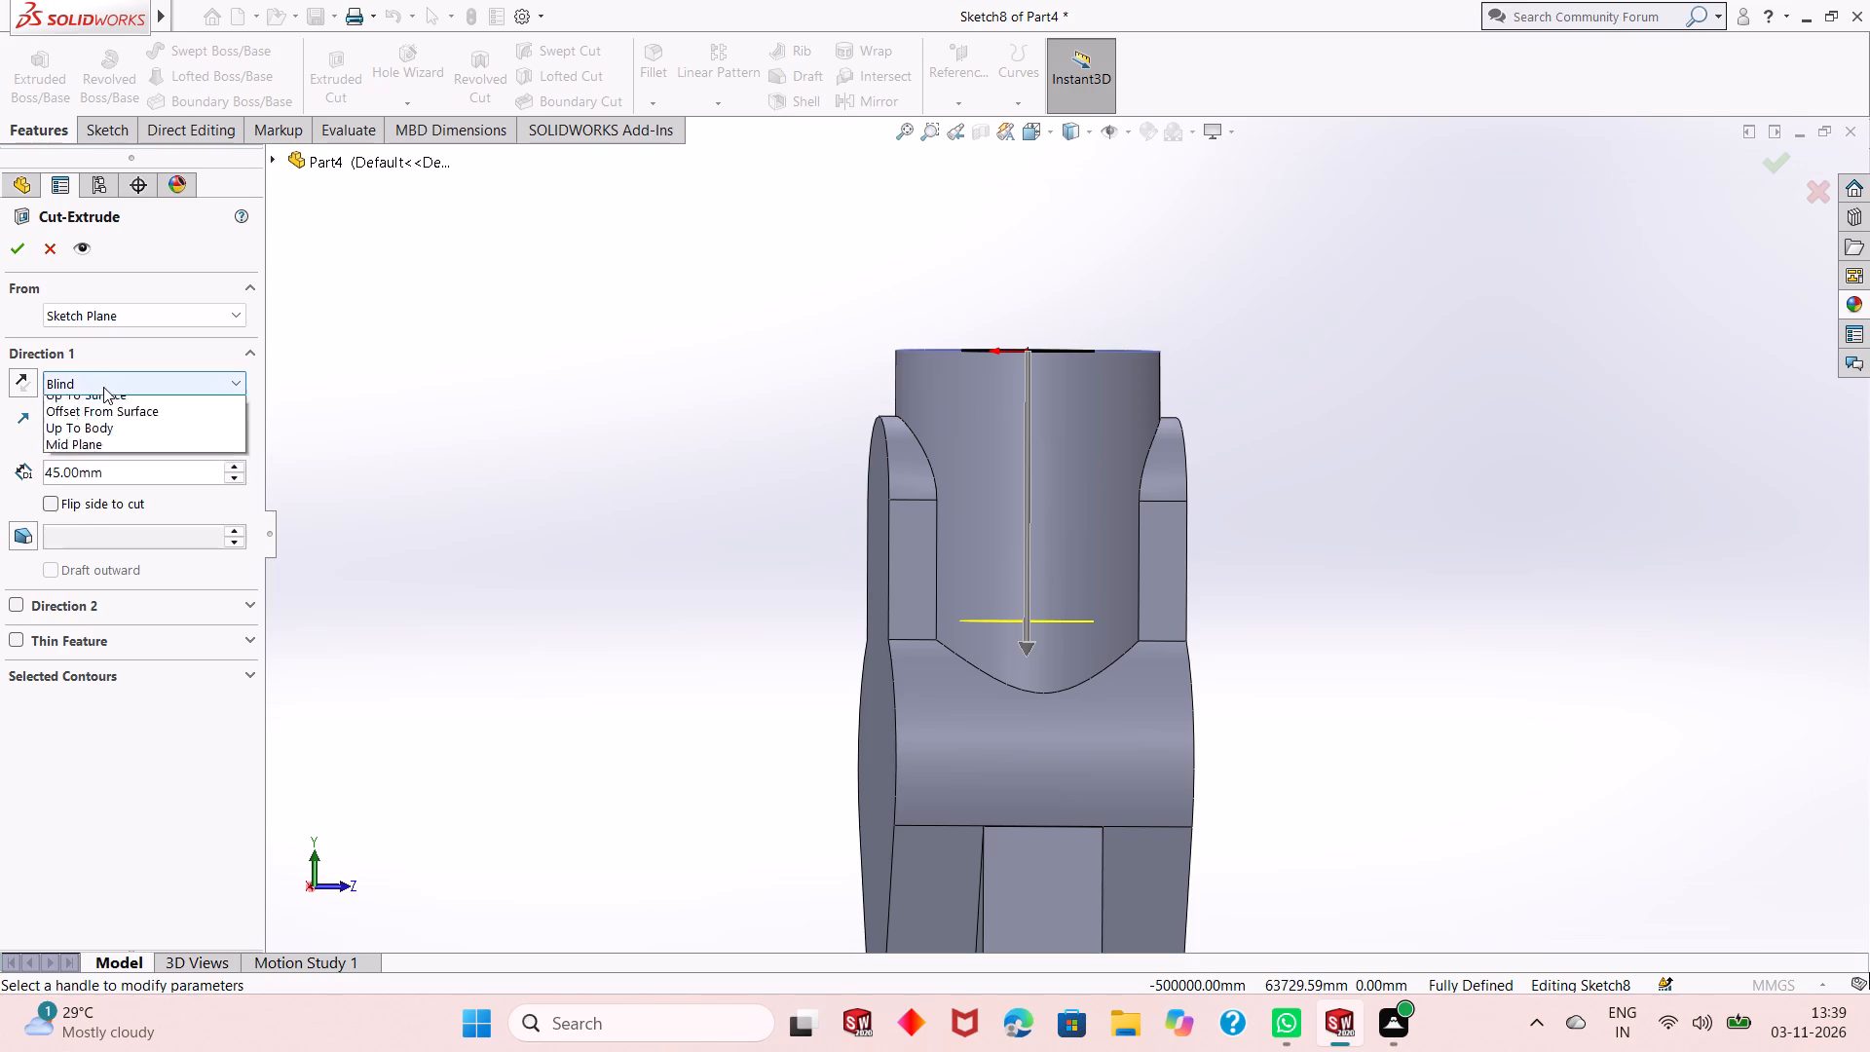
left_click(122, 456)
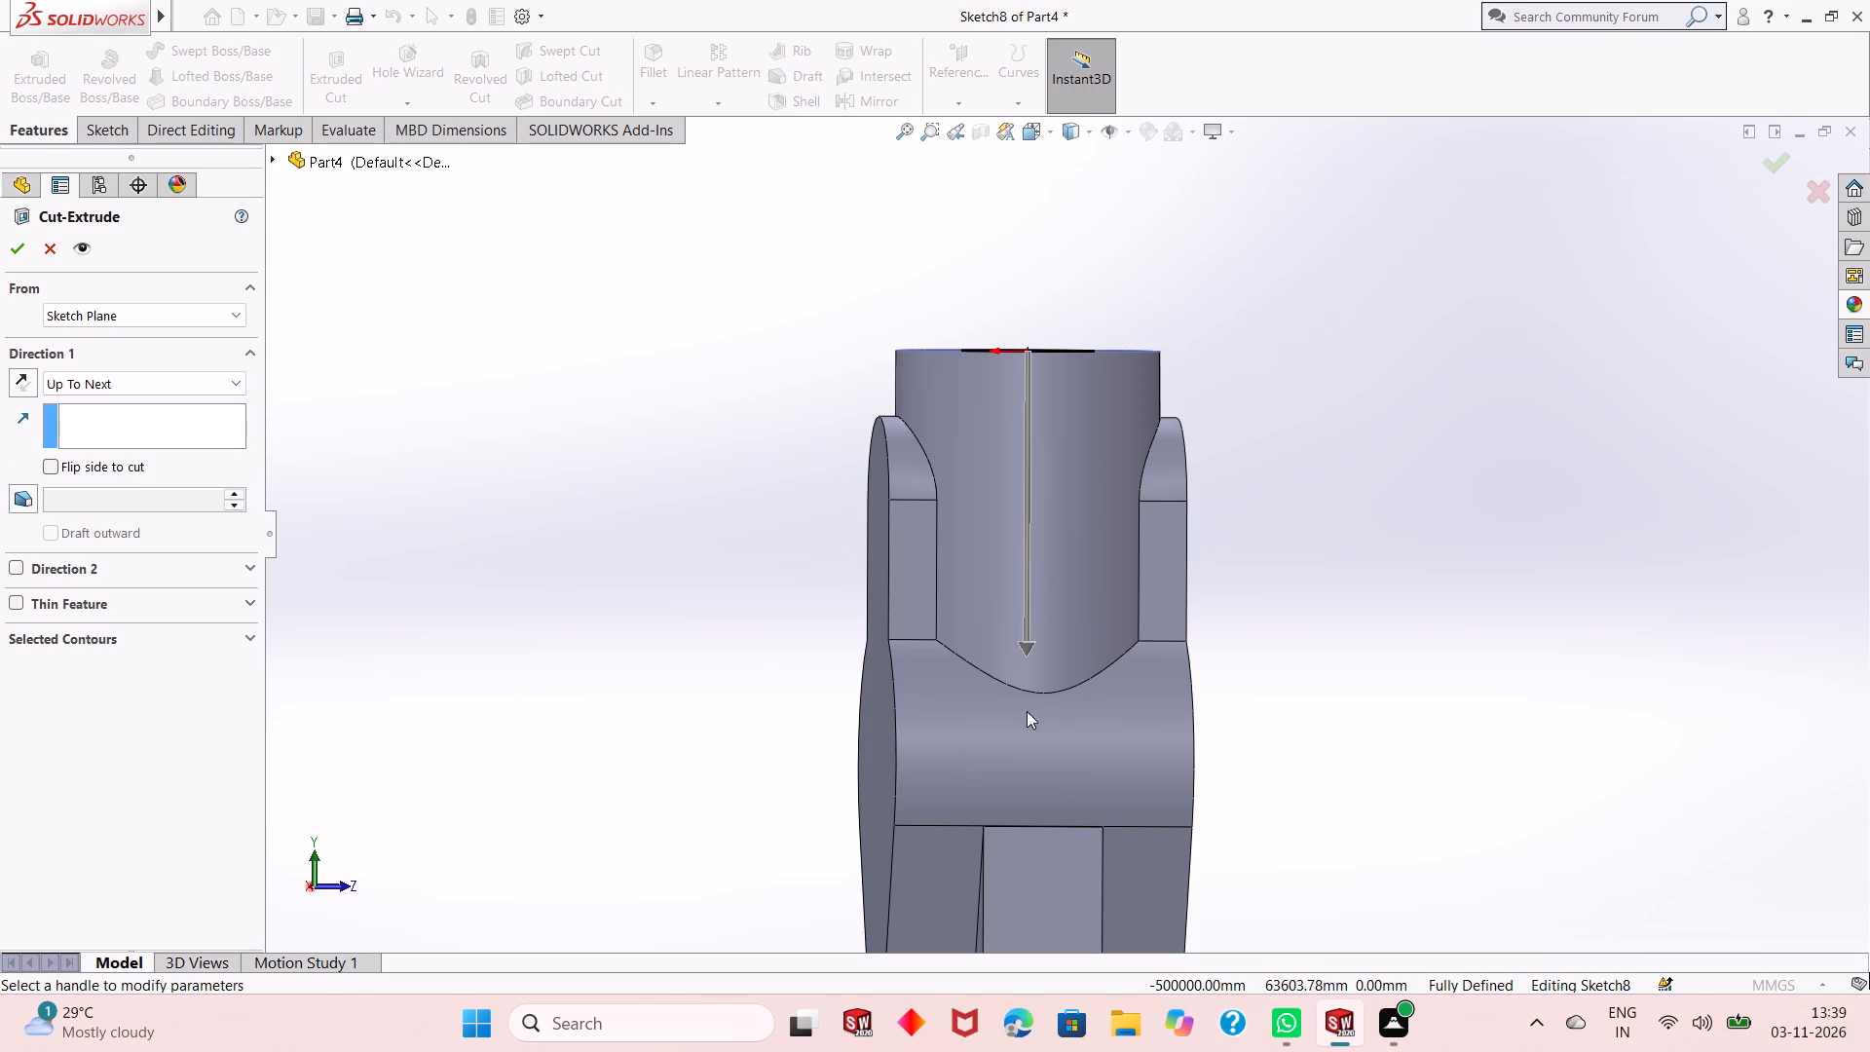
left_click(1036, 693)
middle_click_drag(532, 532, 542, 572)
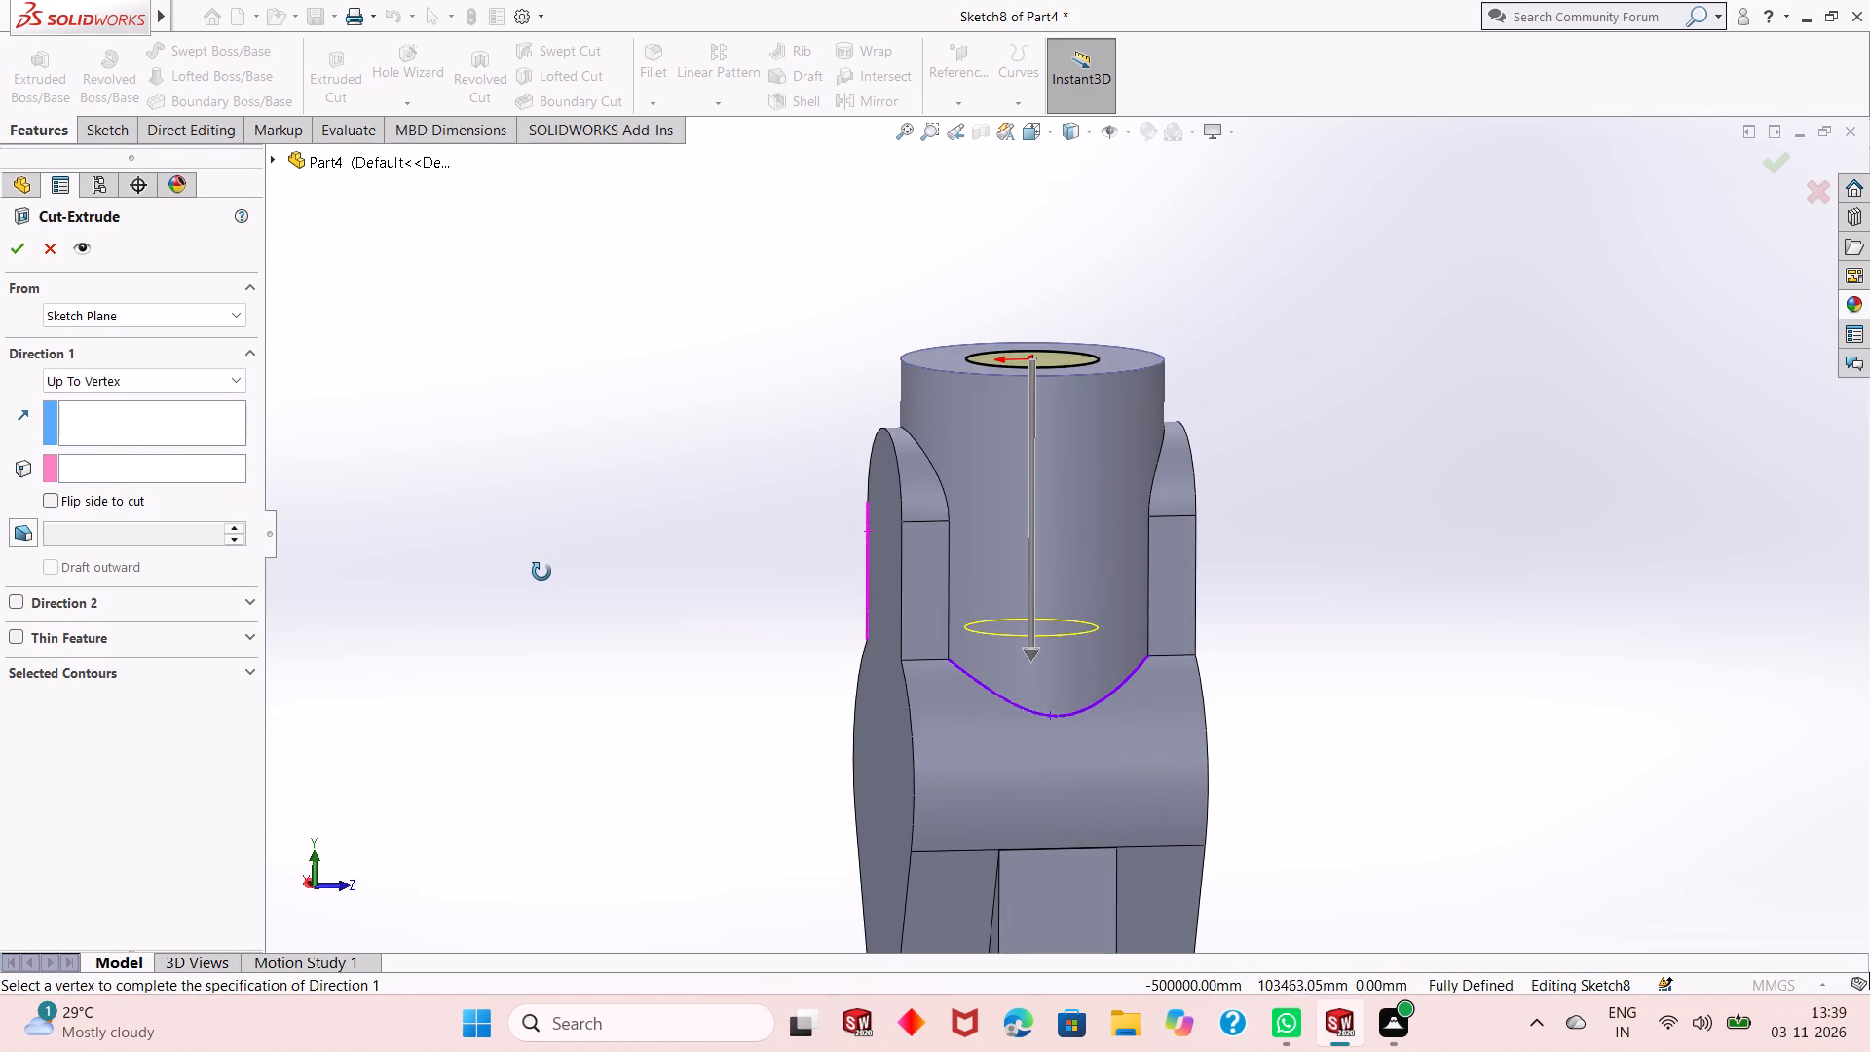
middle_click_drag(542, 572, 540, 592)
left_click(1053, 796)
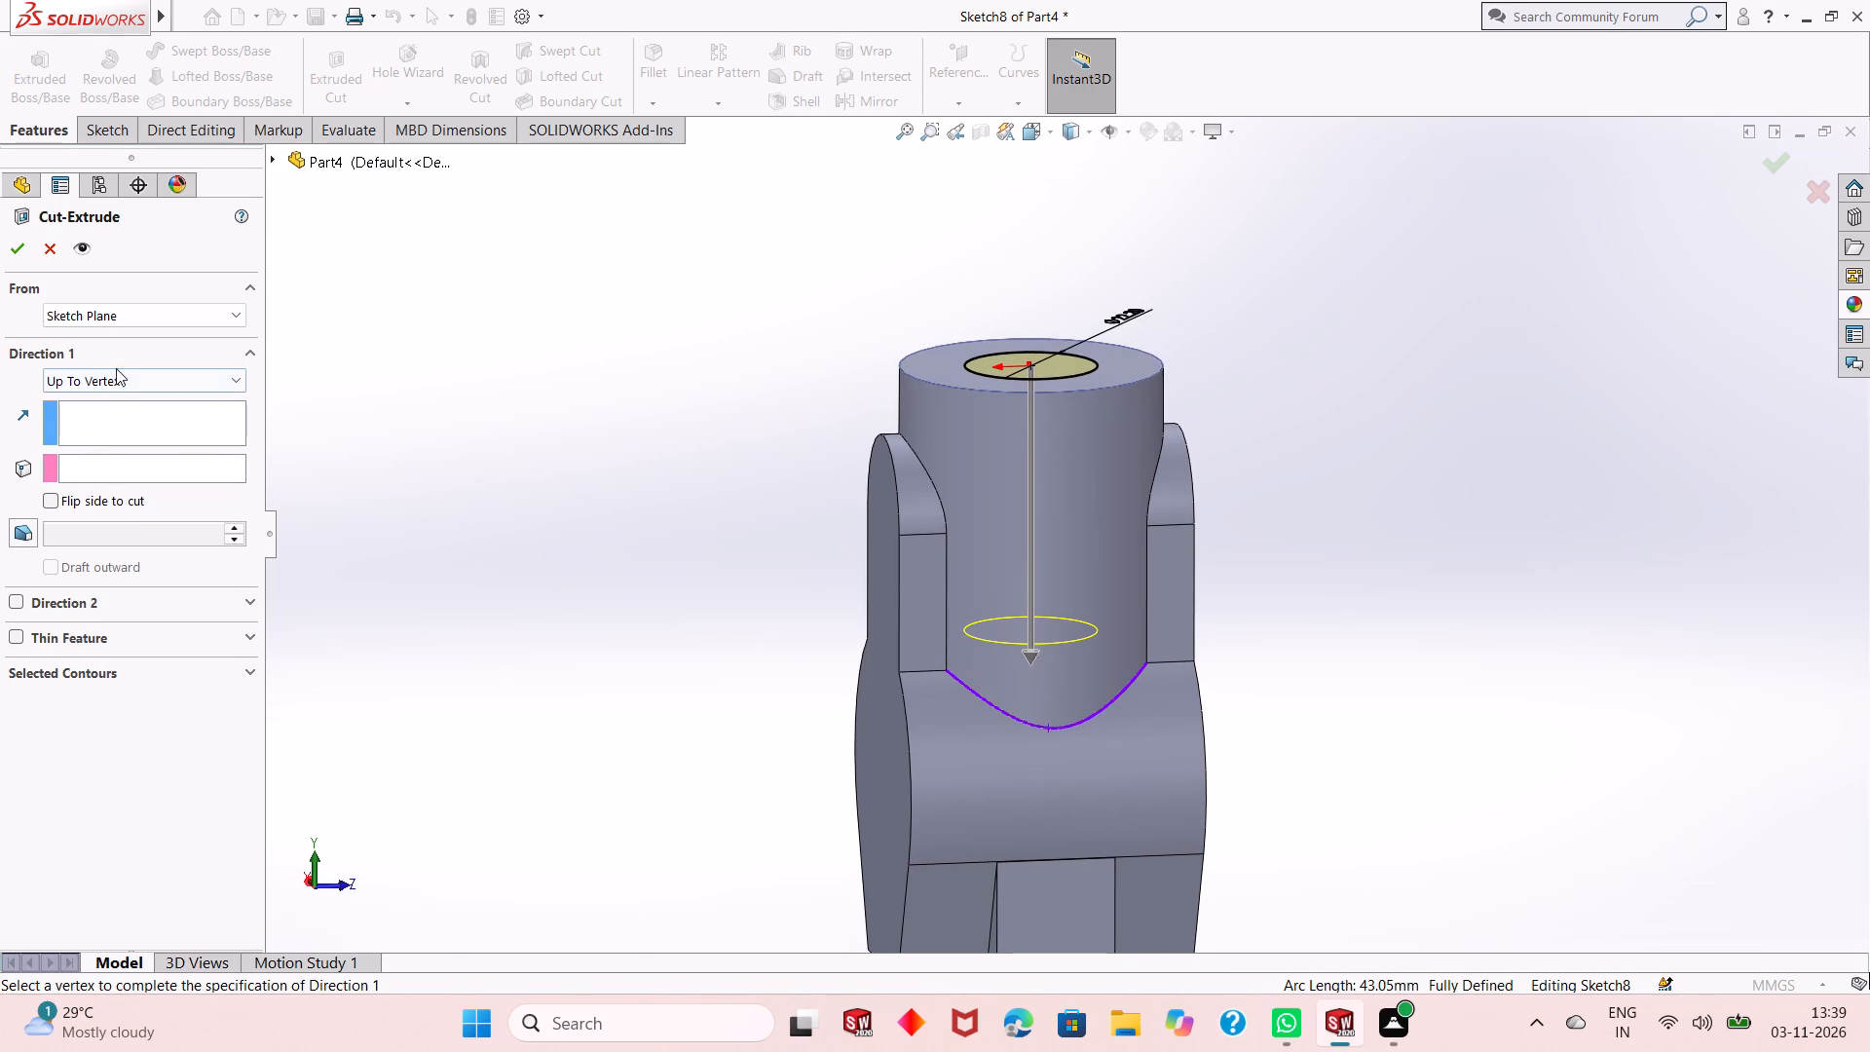
left_click(120, 369)
left_click(144, 484)
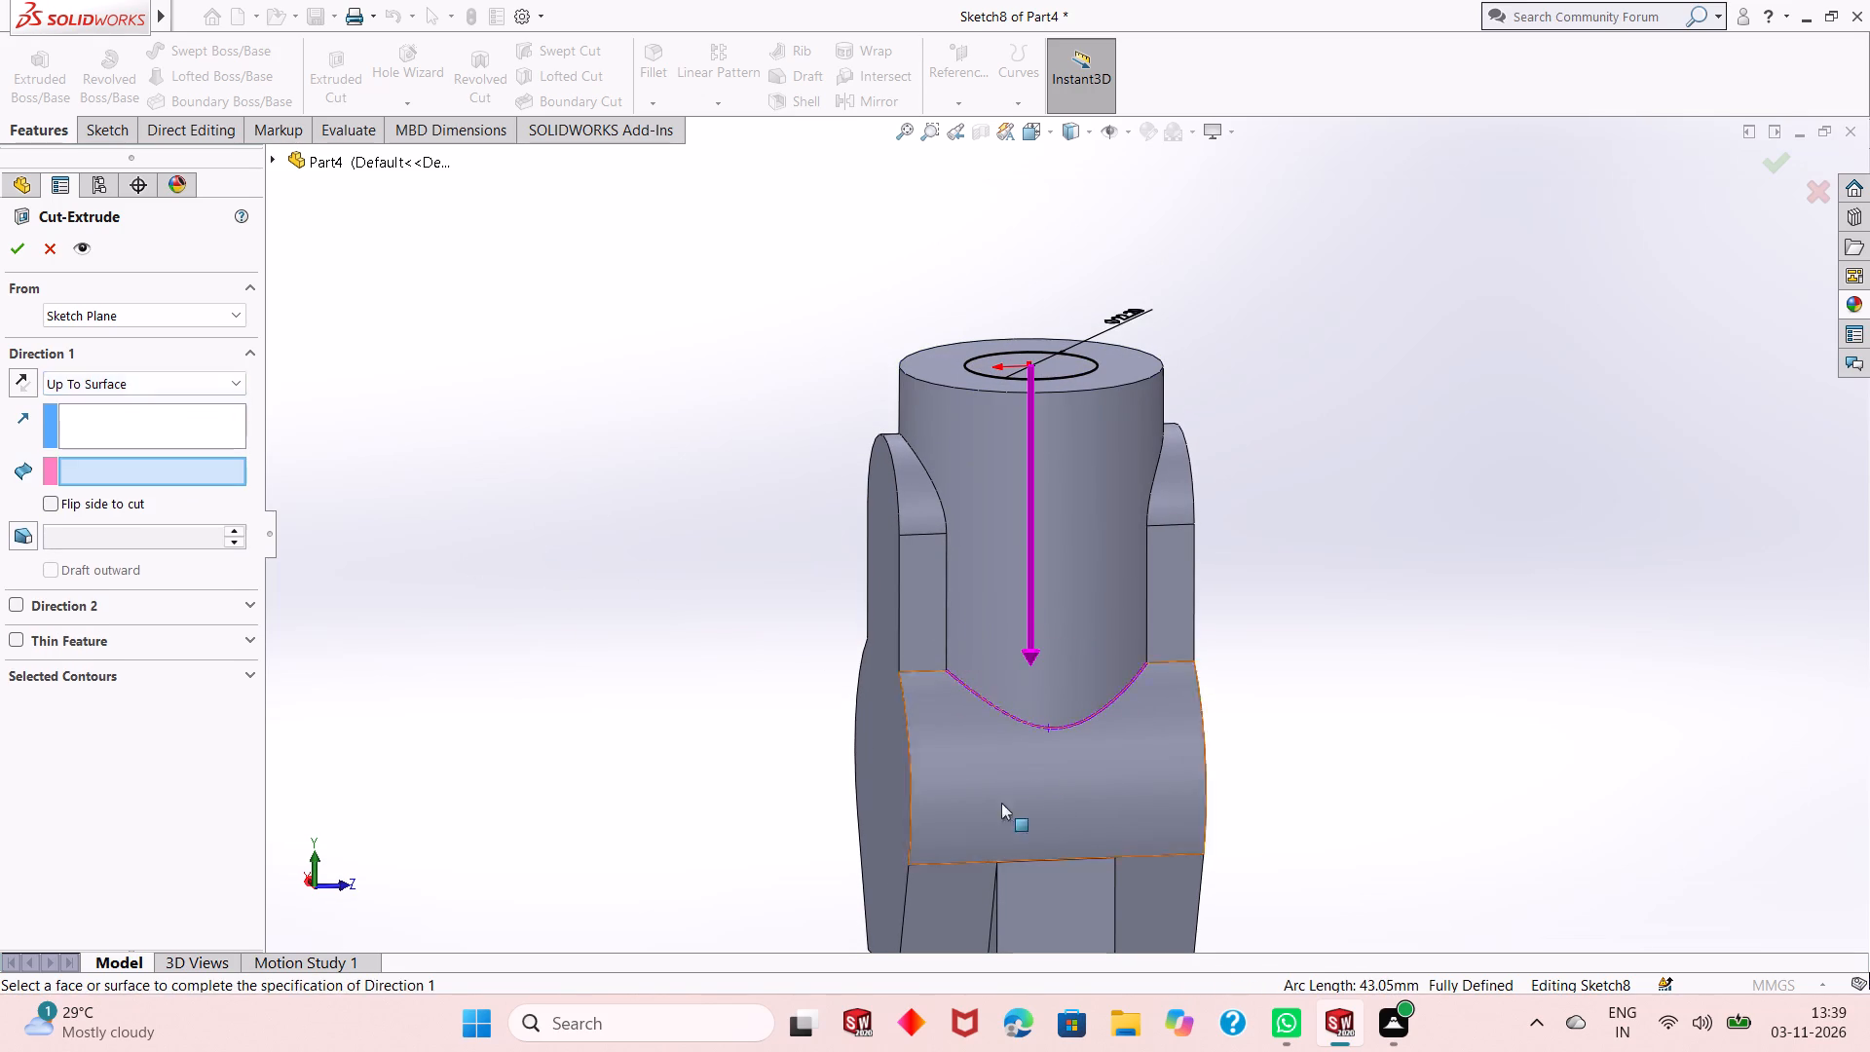
left_click(1037, 806)
middle_click_drag(592, 625, 591, 583)
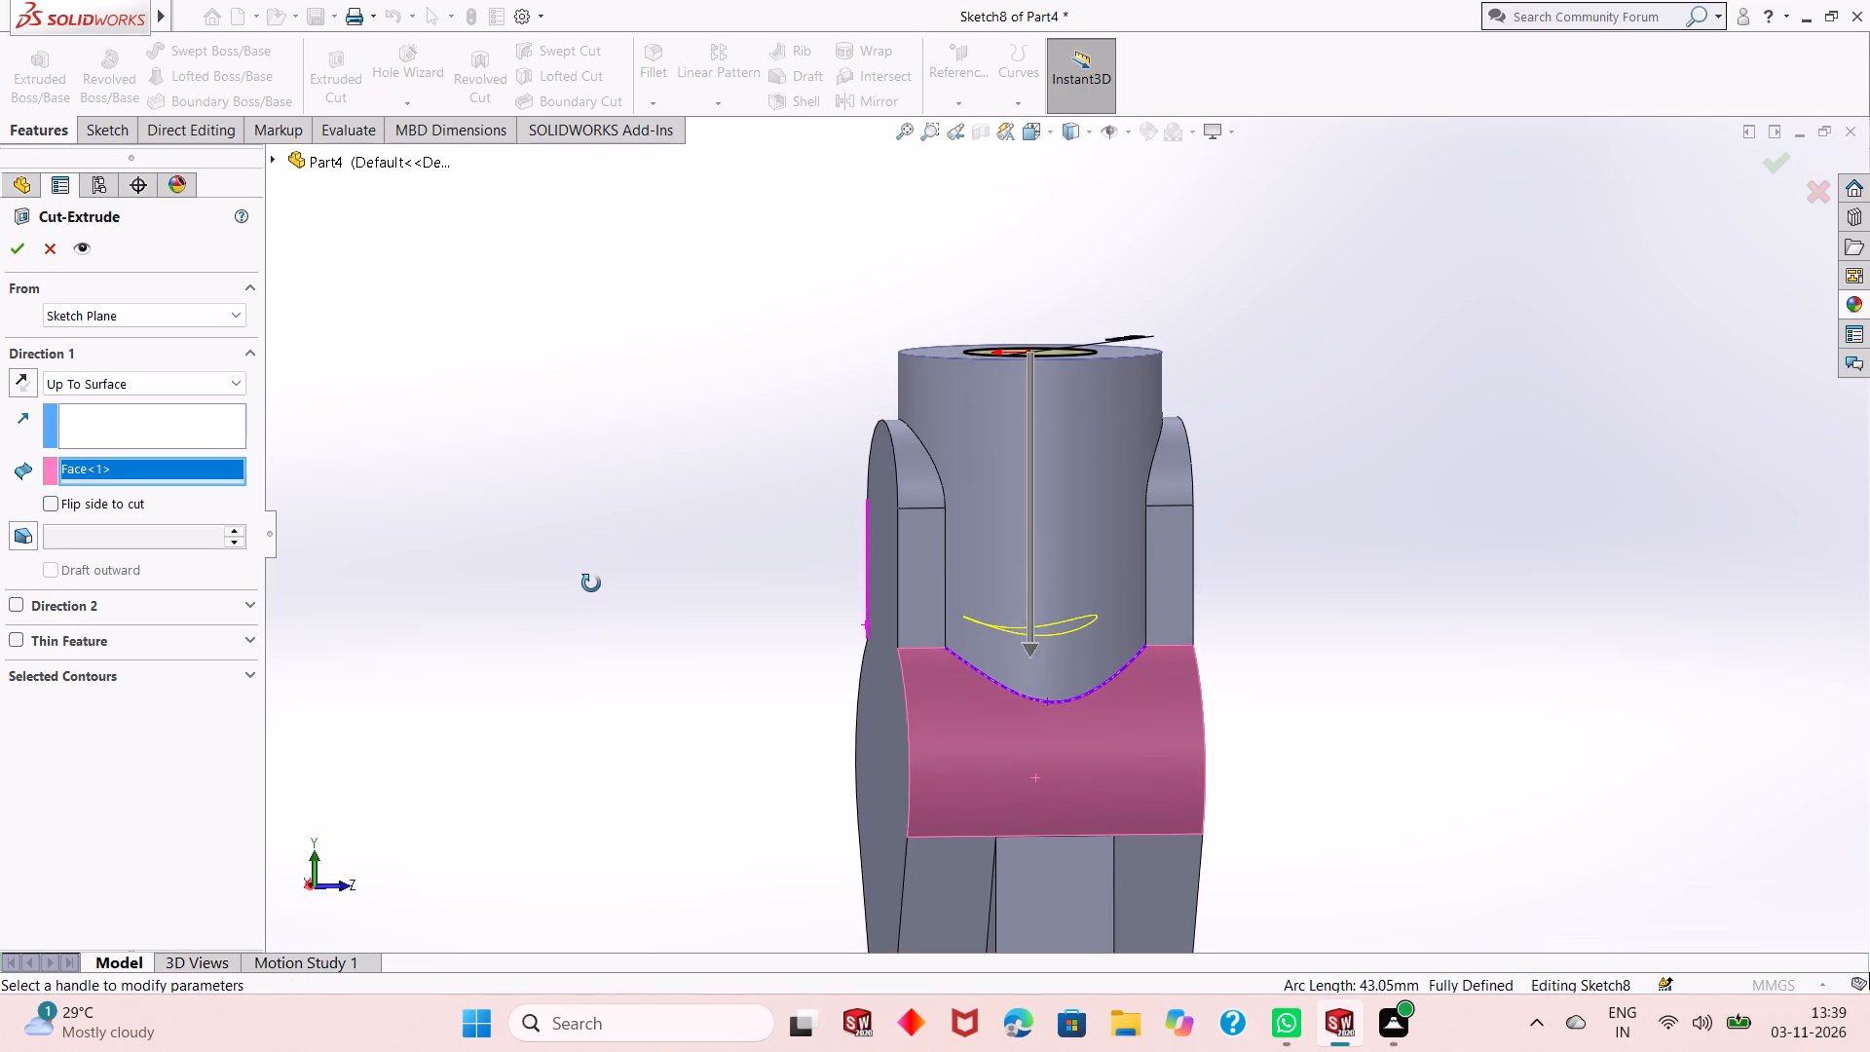
middle_click_drag(591, 583, 572, 549)
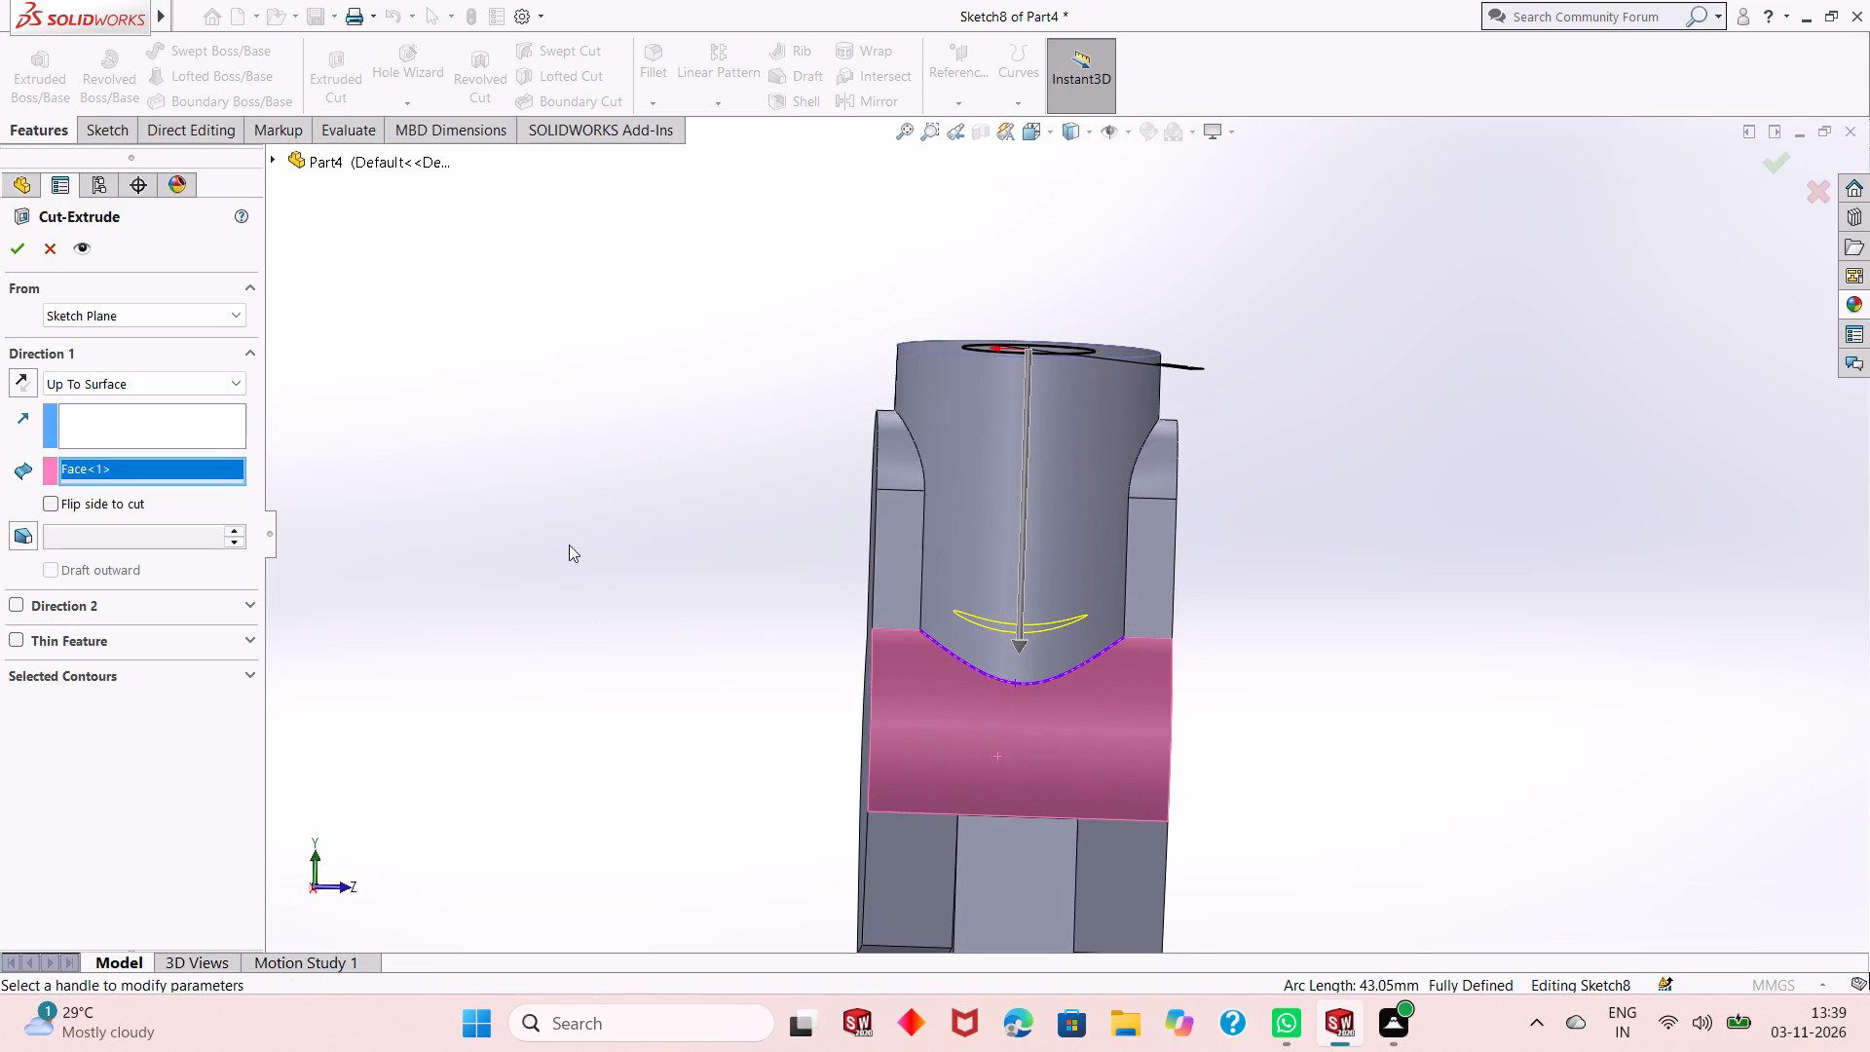
left_click(11, 250)
left_click(633, 440)
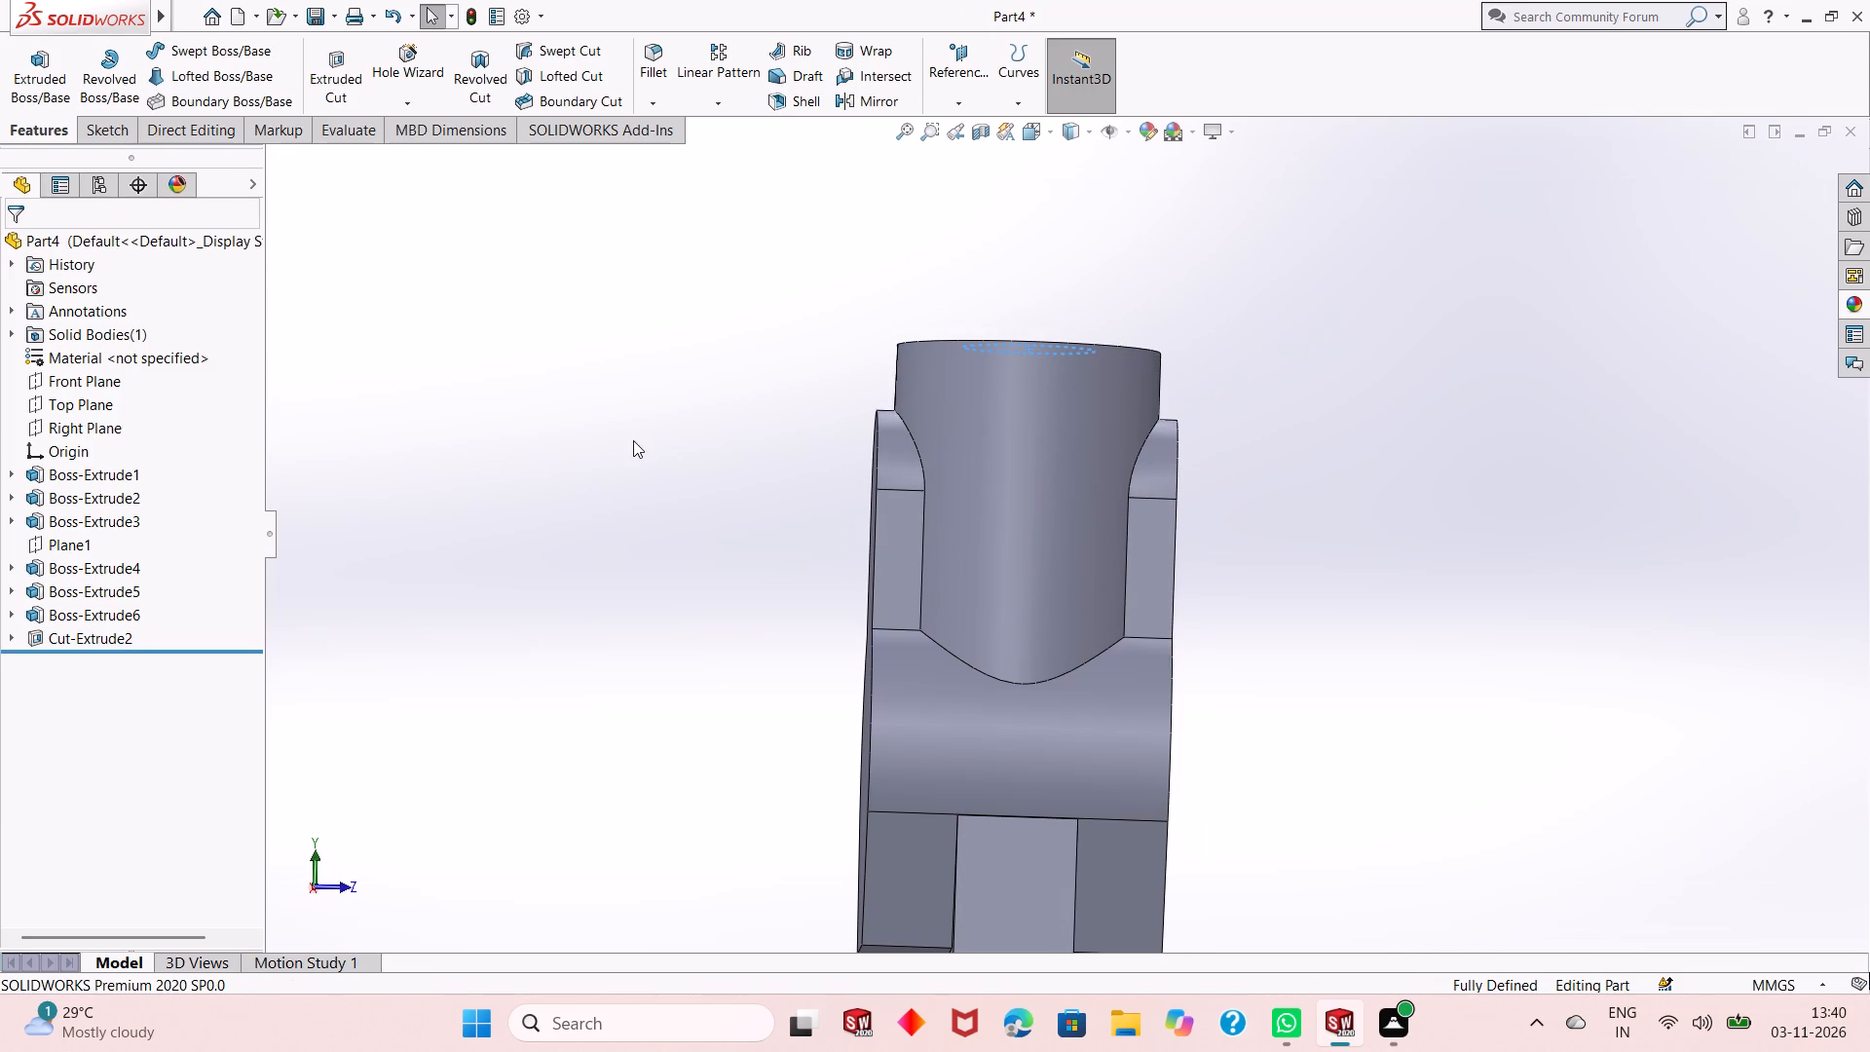
Examine the hole in the vertical cylinder and the surrounding body and side bosses from several angles.
middle_click_drag(734, 397, 729, 667)
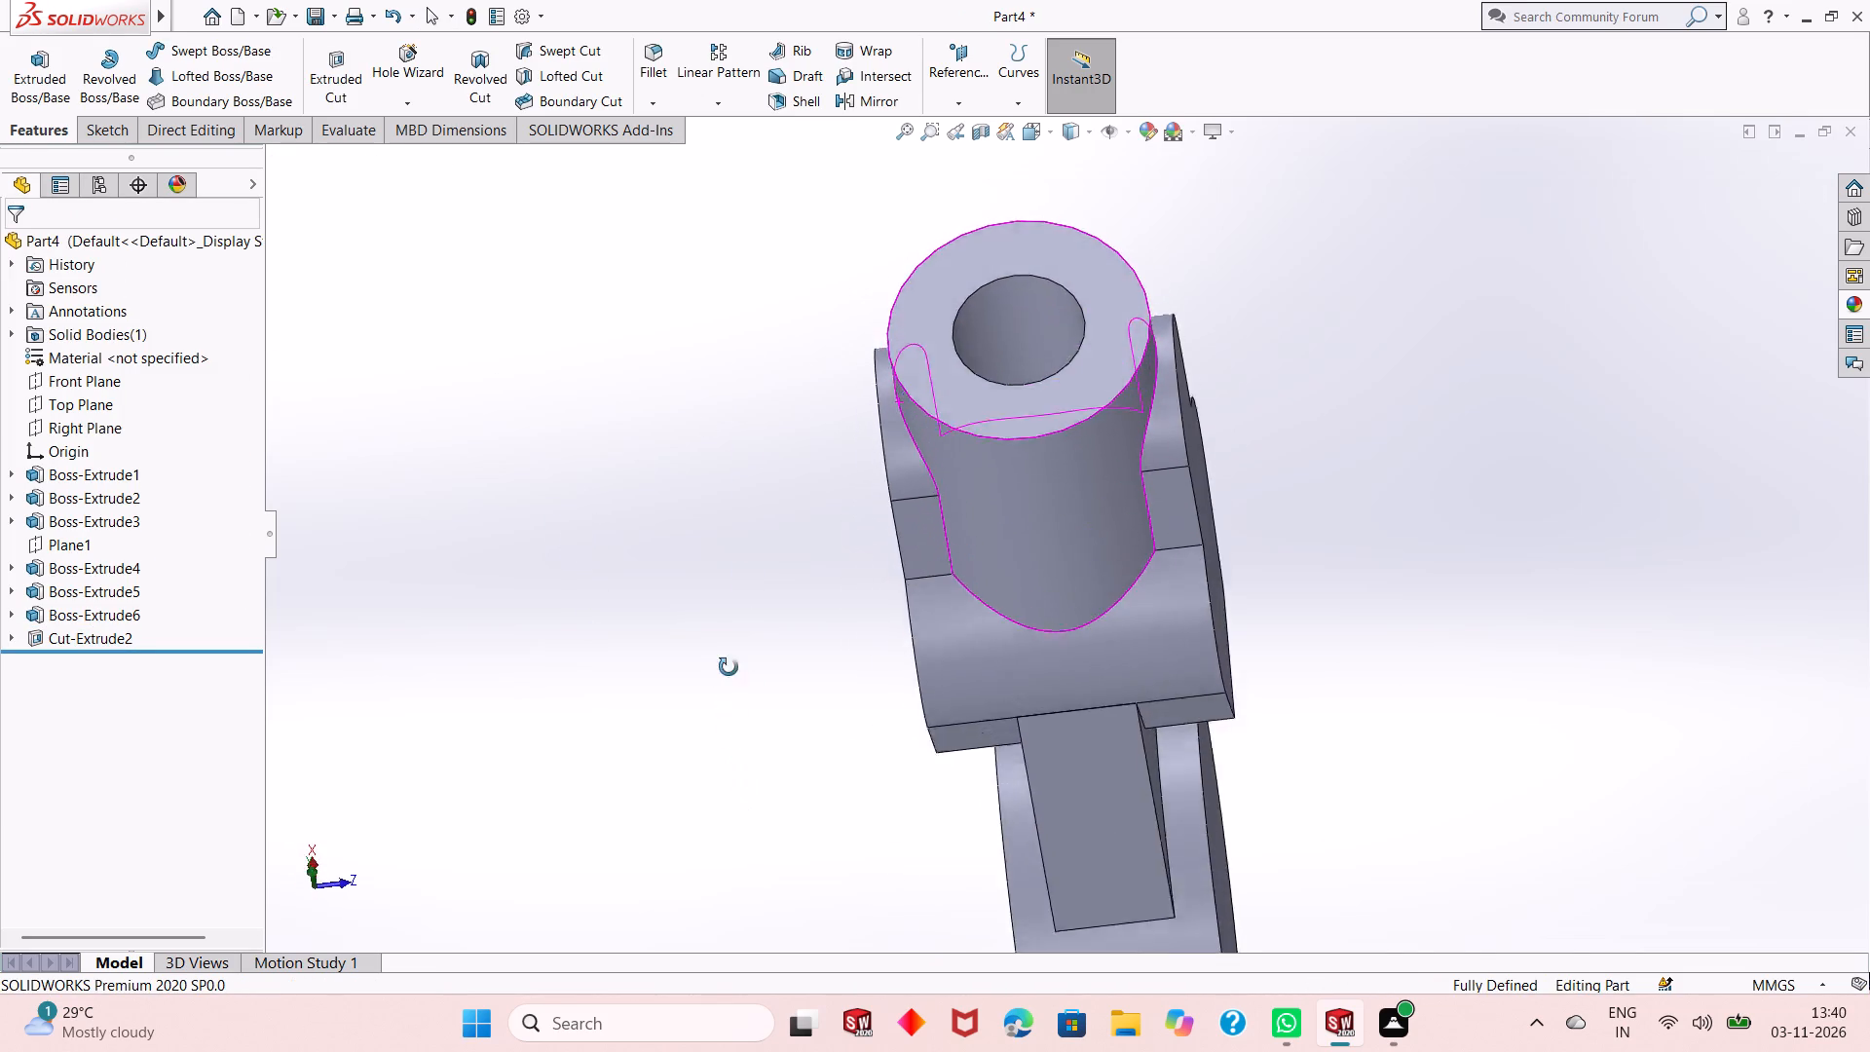
middle_click_drag(729, 667, 759, 557)
scroll(1013, 544, "up", 2)
middle_click_drag(1367, 632, 1371, 589)
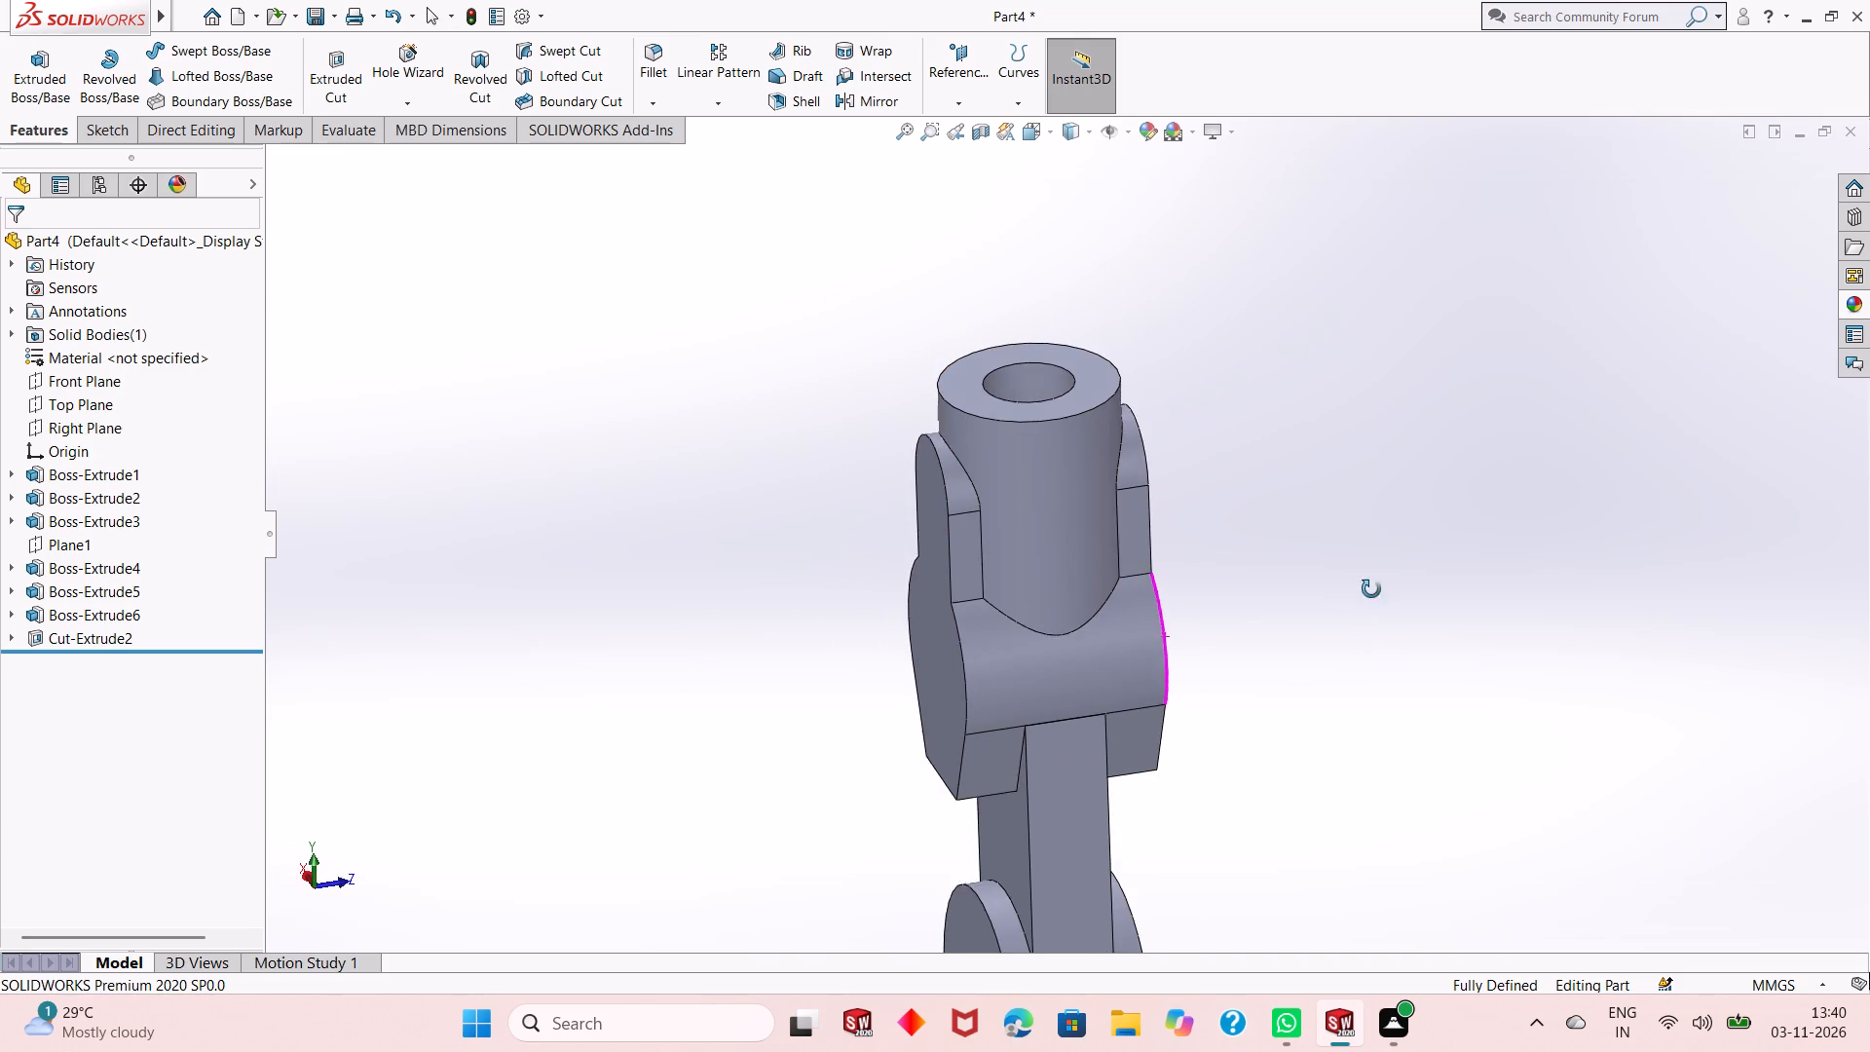
middle_click_drag(1371, 589, 1384, 518)
scroll(1025, 671, "up", 1)
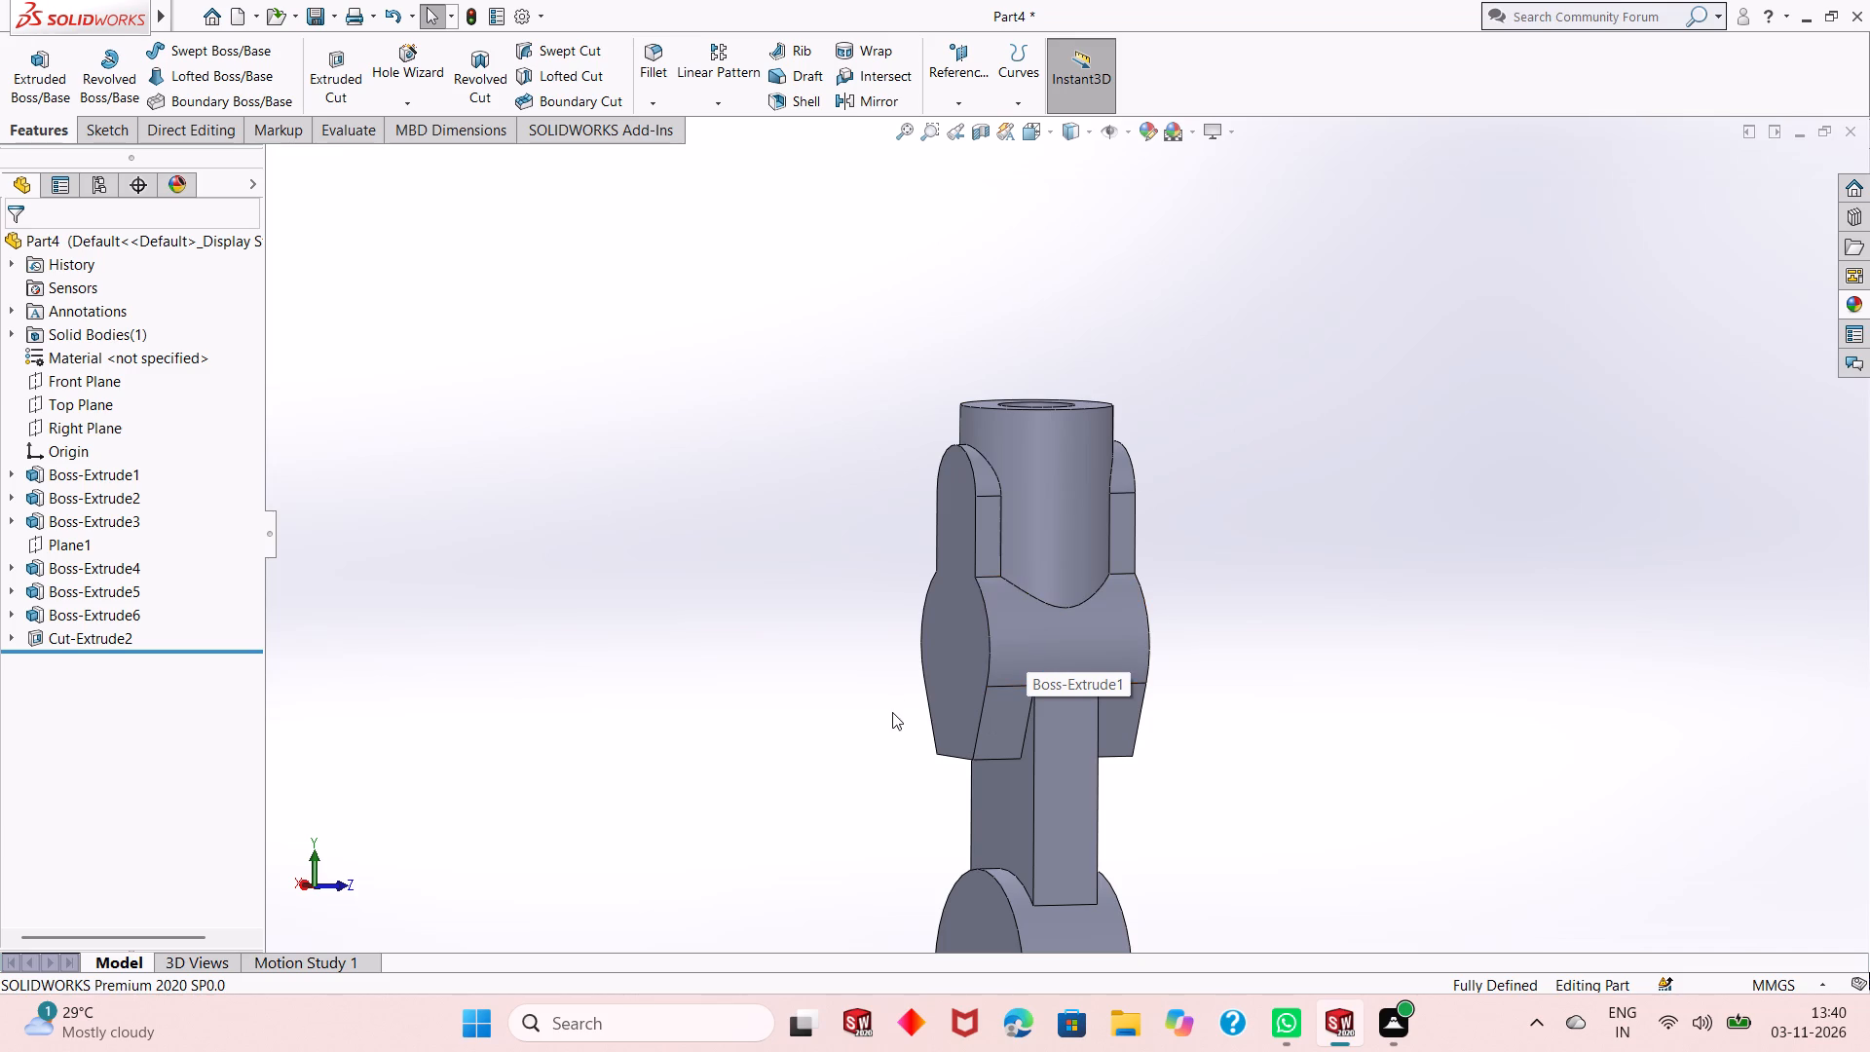
scroll(1088, 594, "up", 1)
middle_click_drag(1086, 597, 1222, 647)
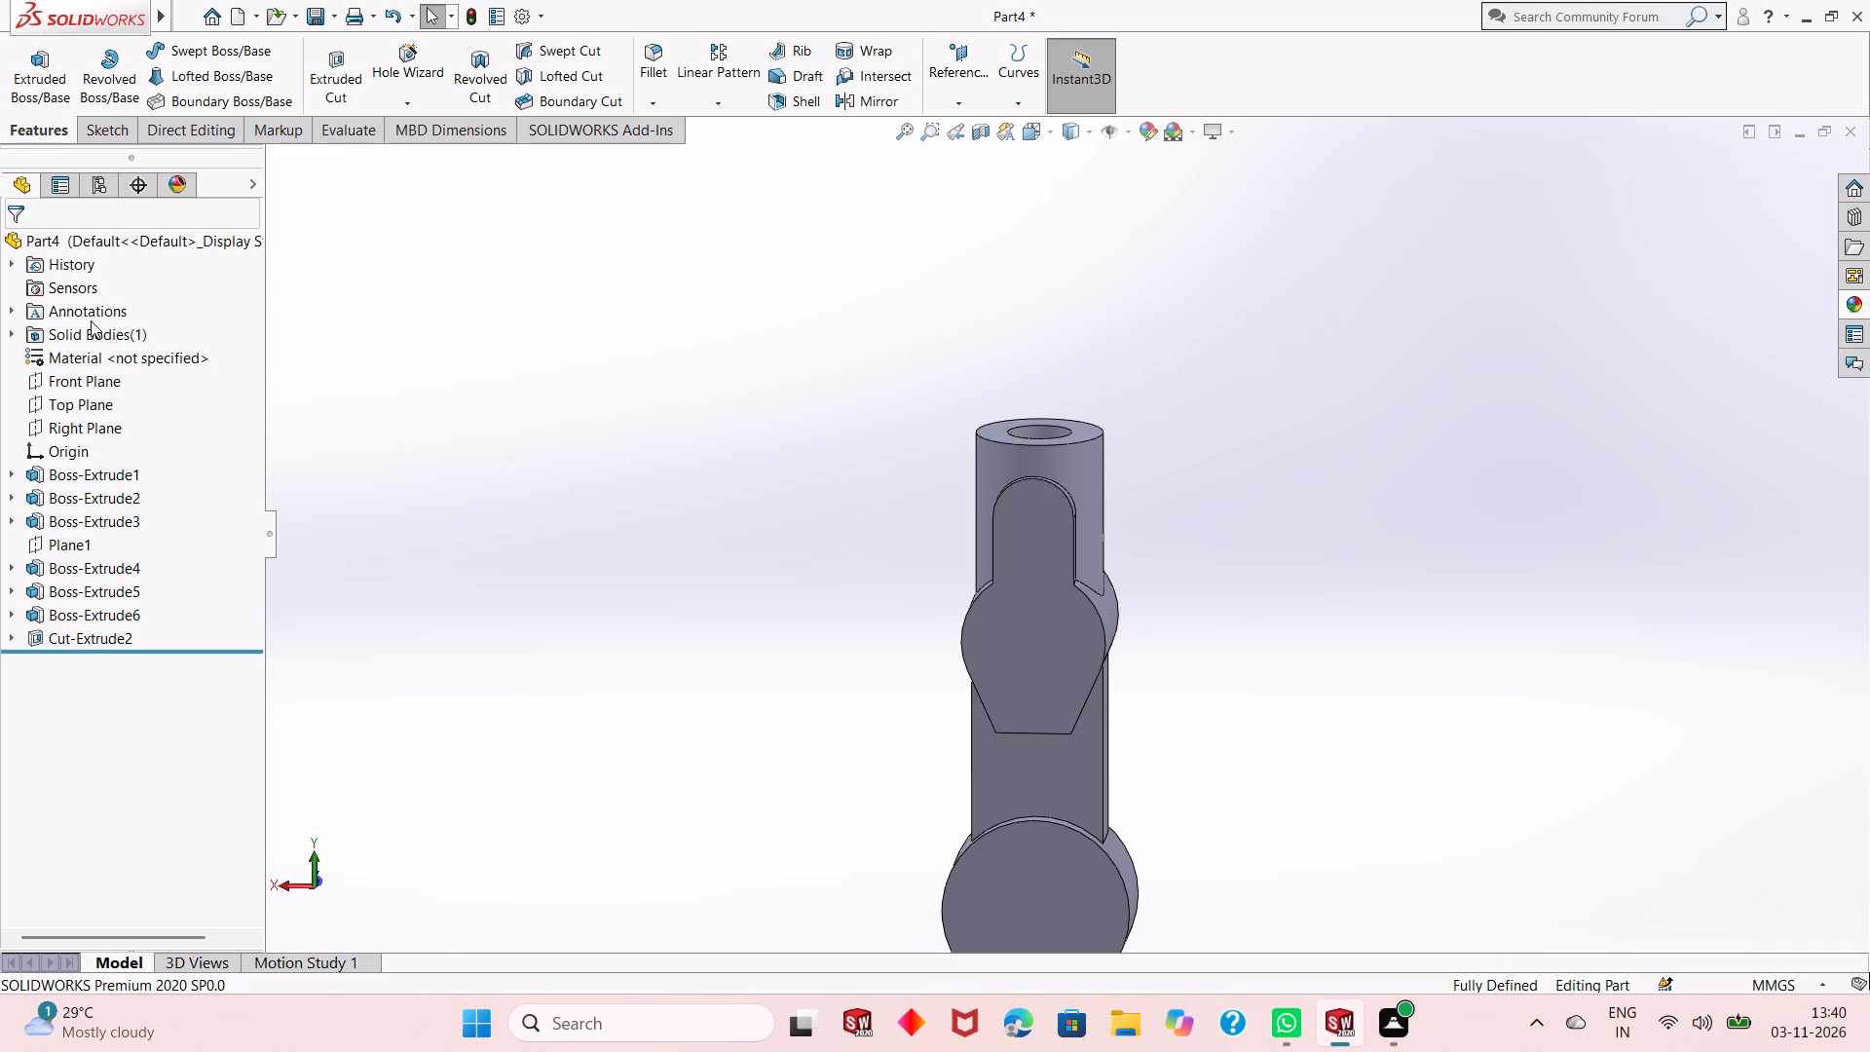
Start a reference plane from the Right Plane with the offset flipped and the distance set to 44 mm.
left_click(66, 433)
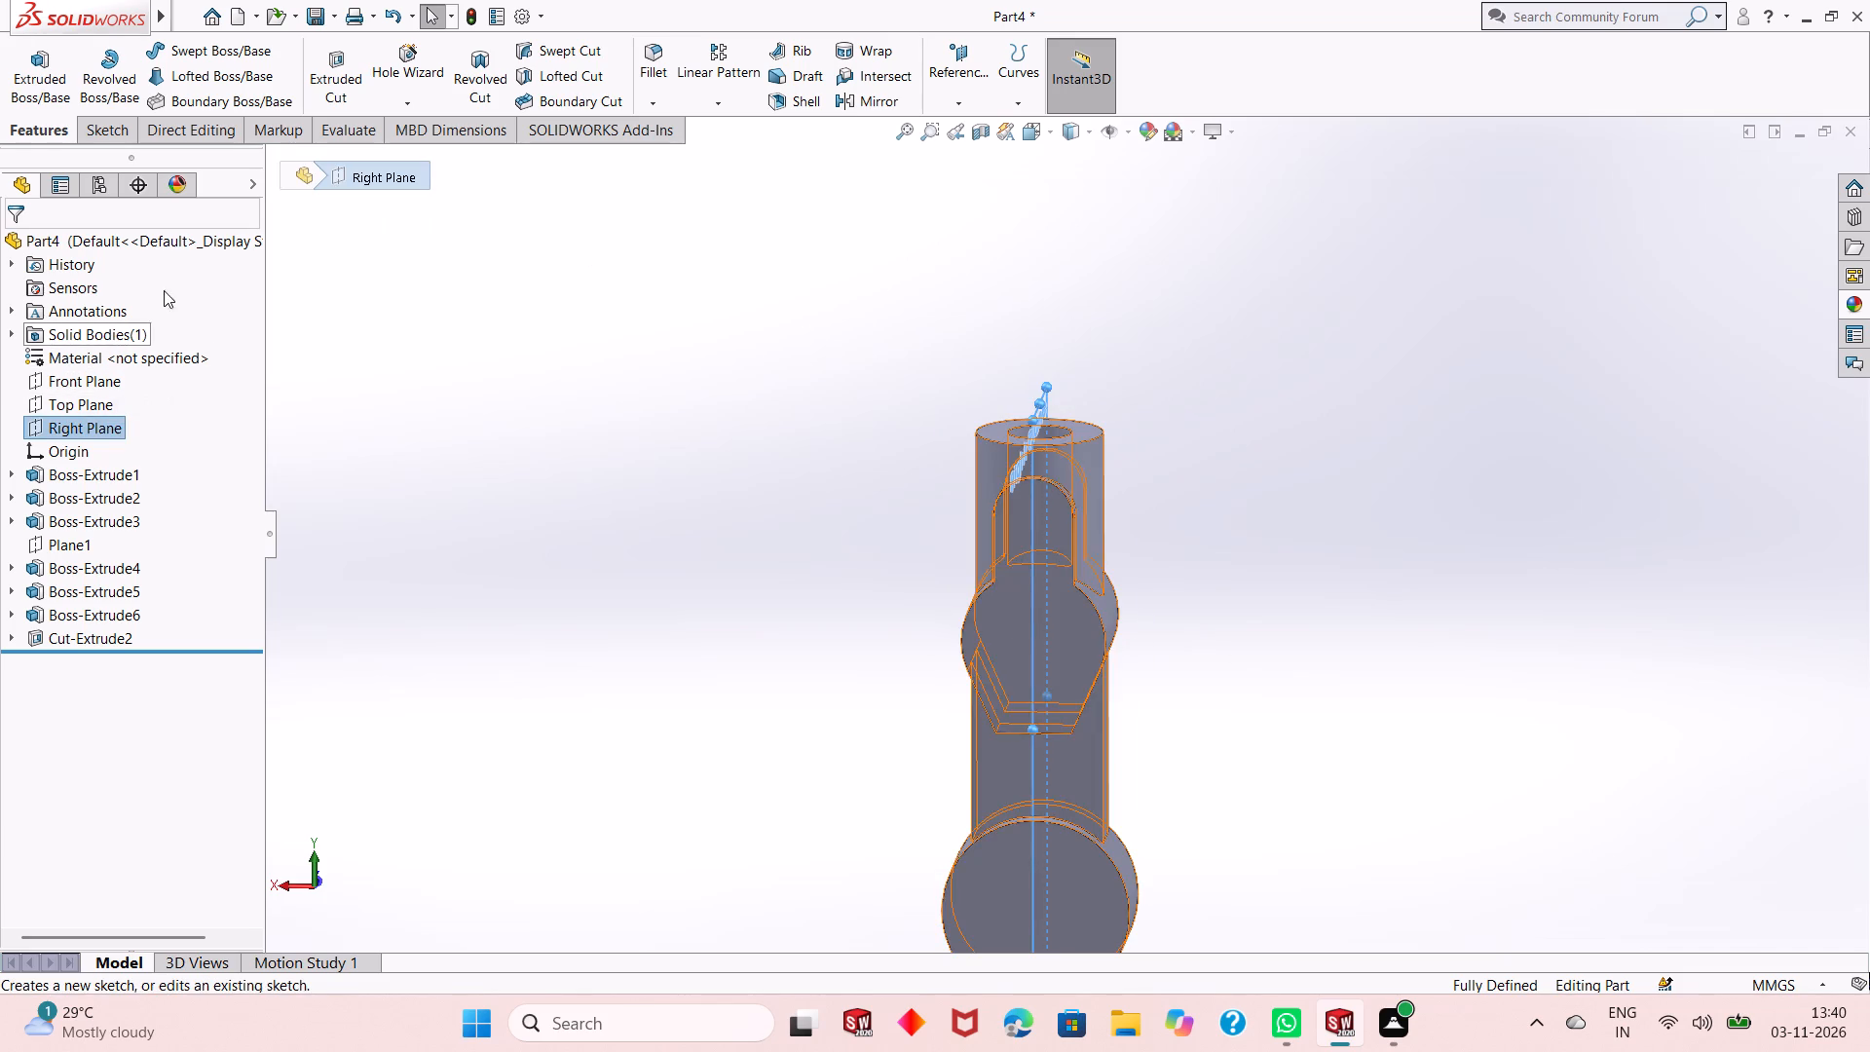
left_click(981, 79)
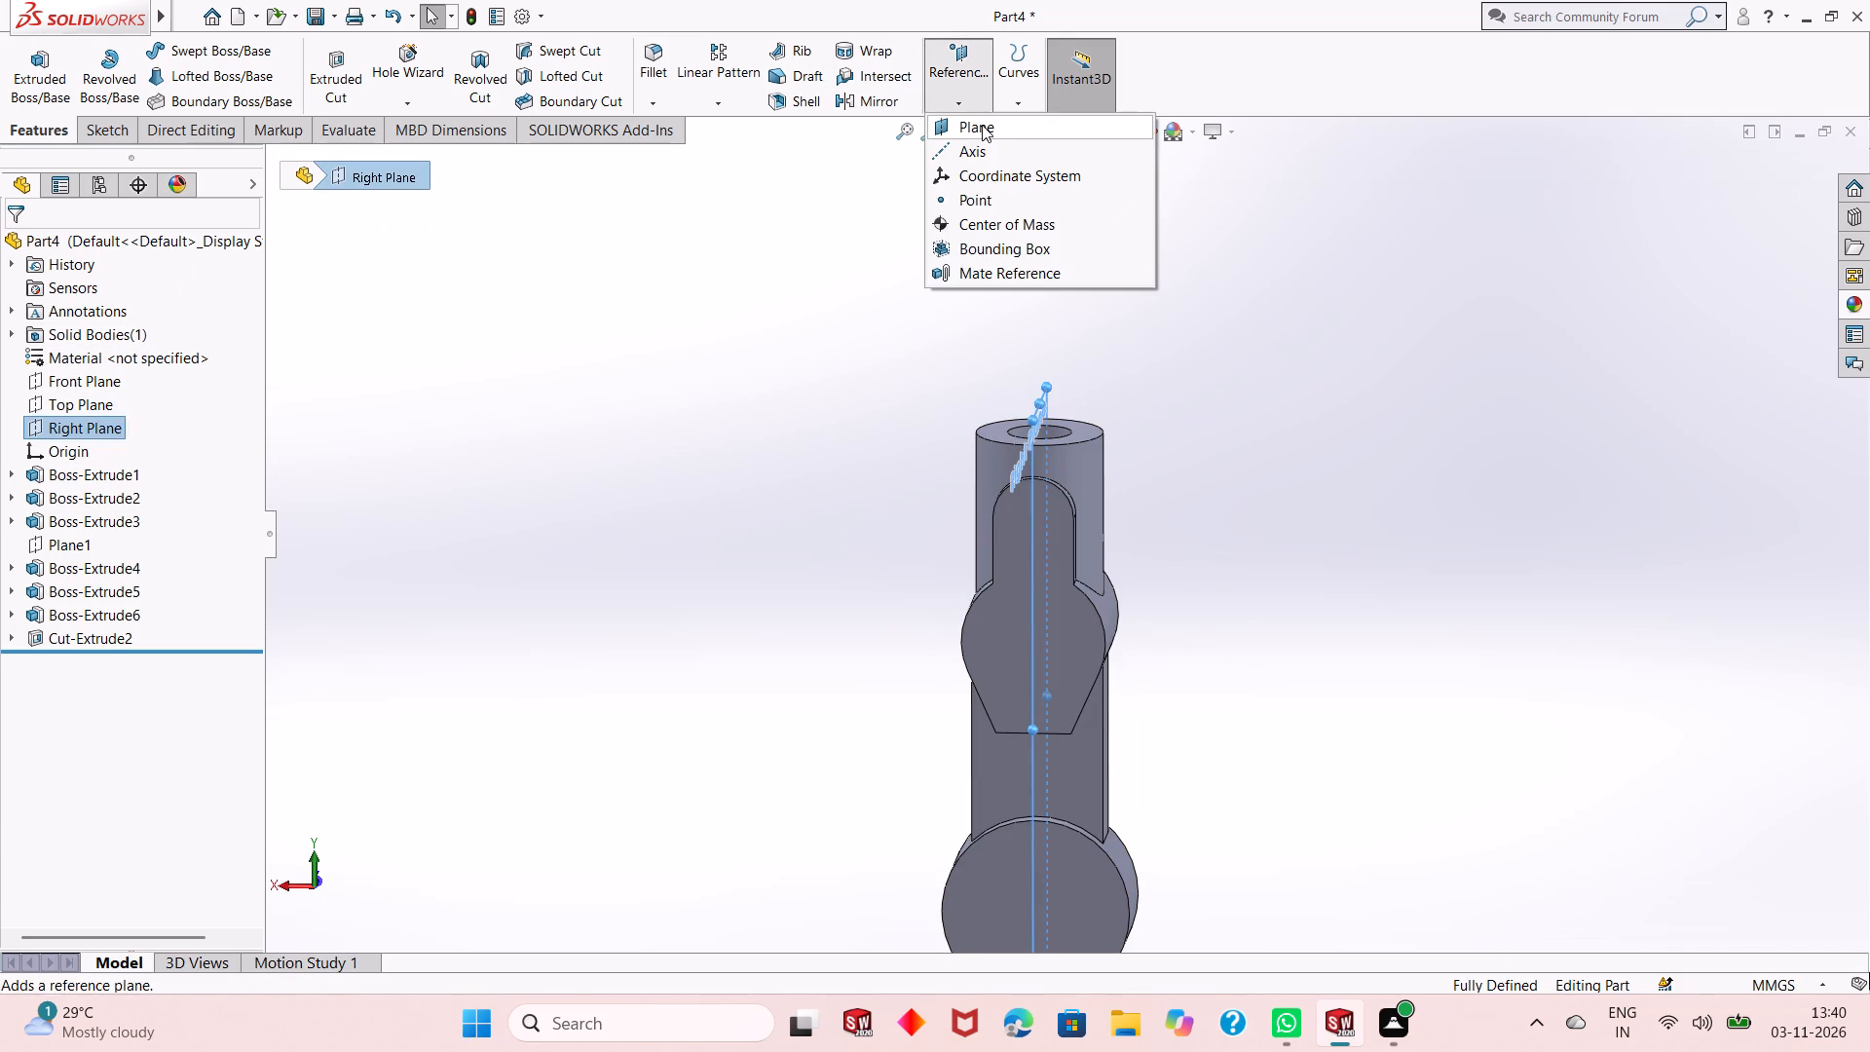
left_click(983, 126)
left_click(58, 586)
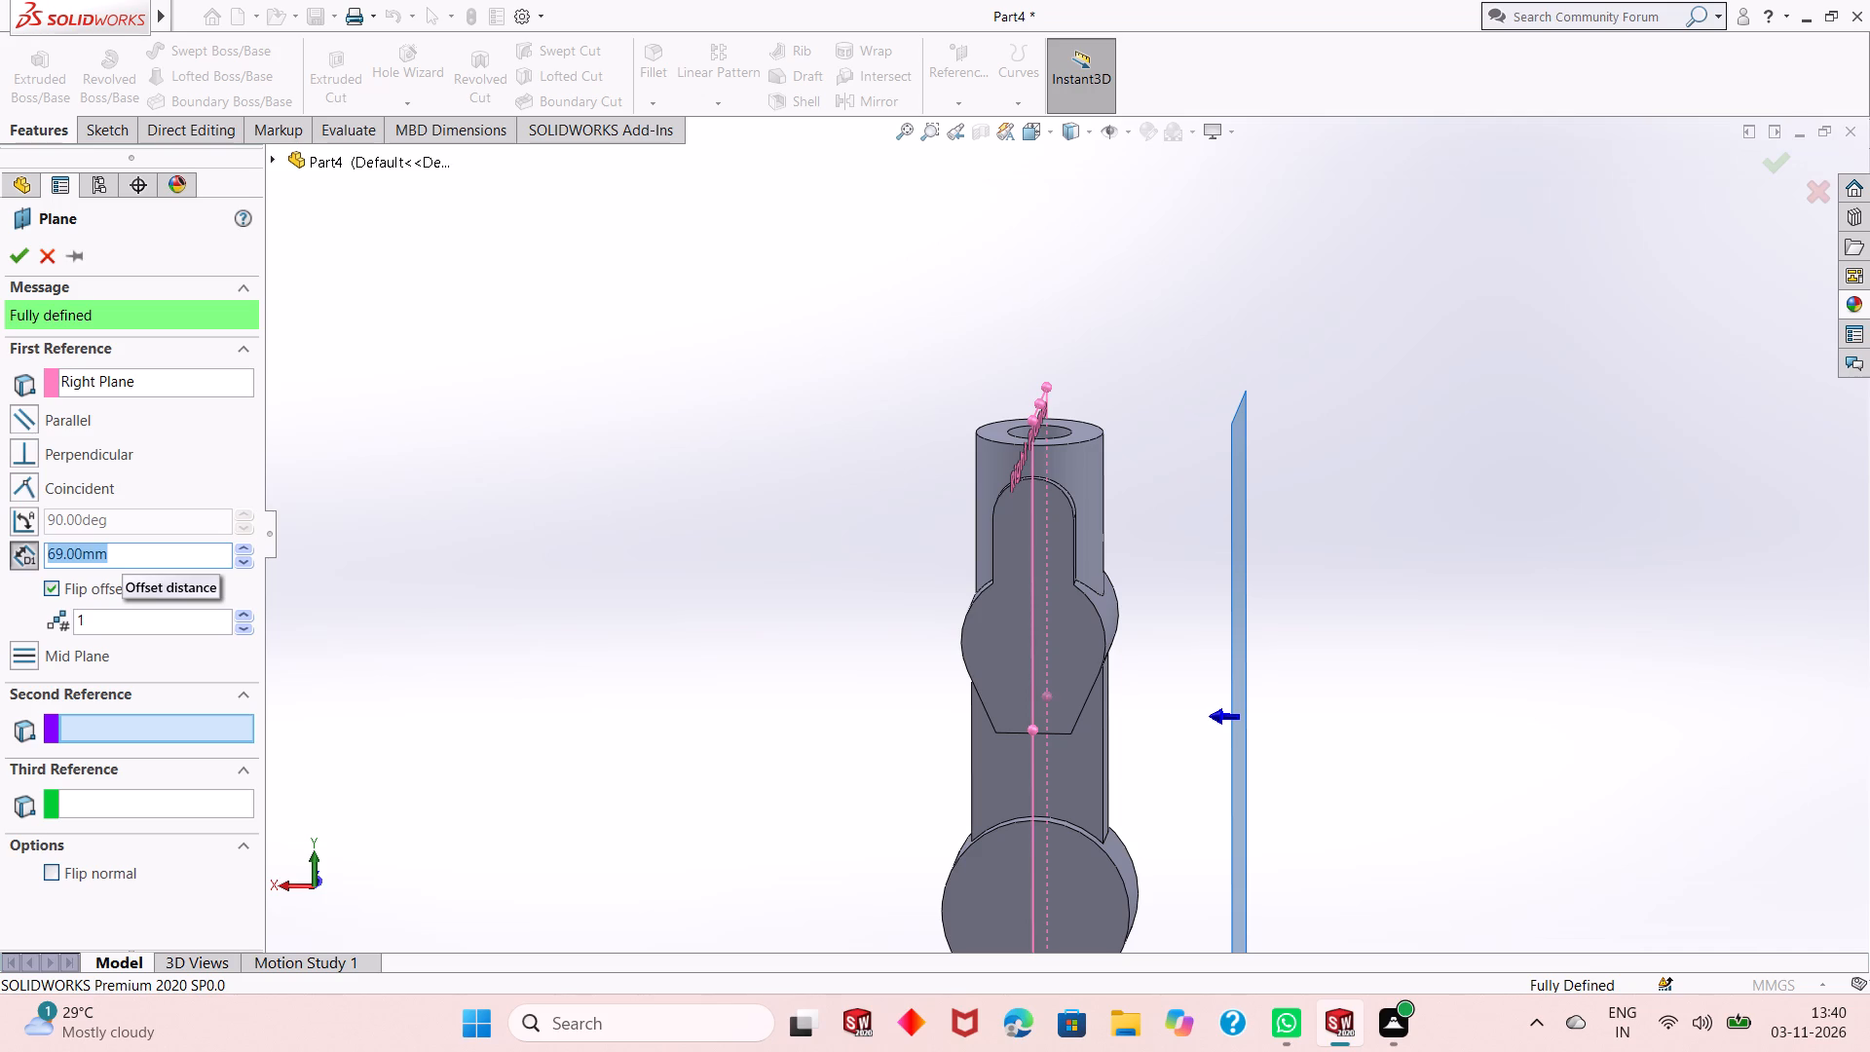
type("44")
key("Return")
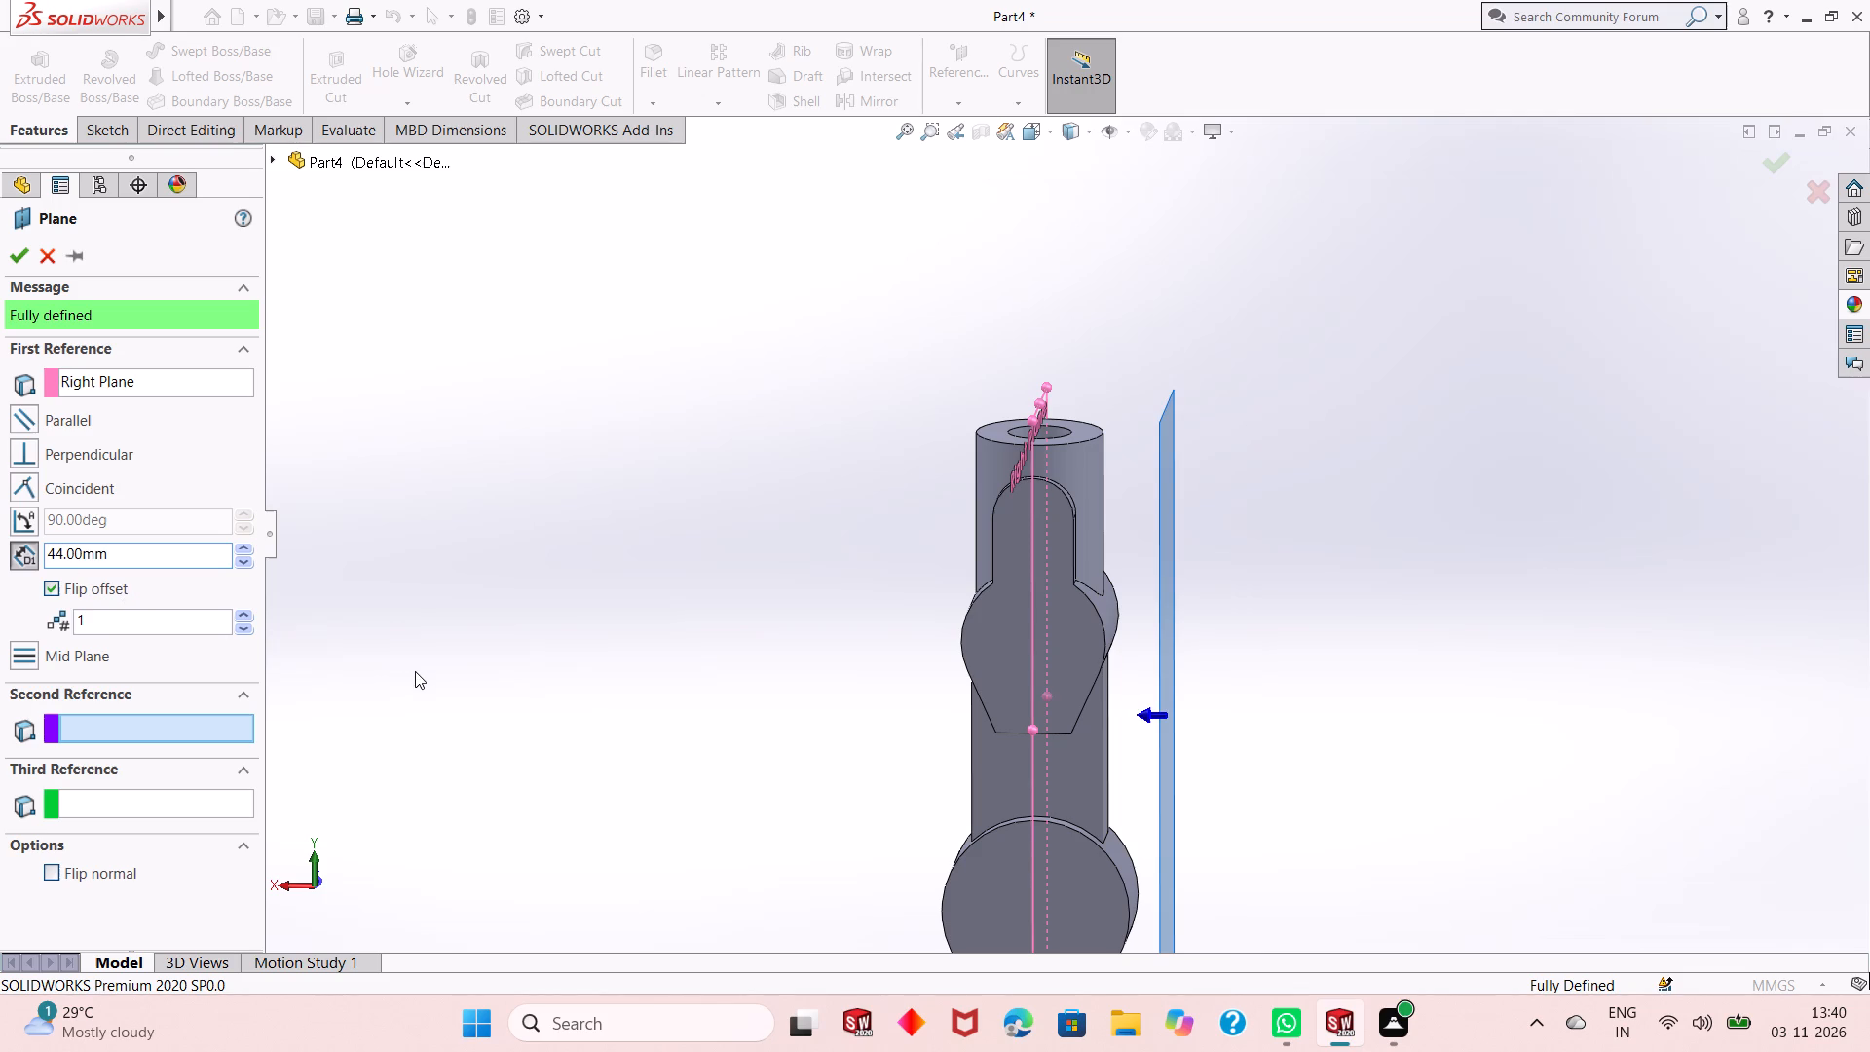
Examine the previewed plane's position relative to the vertical cylinder, tapered body and lower cylinder.
scroll(844, 681, "up", 2)
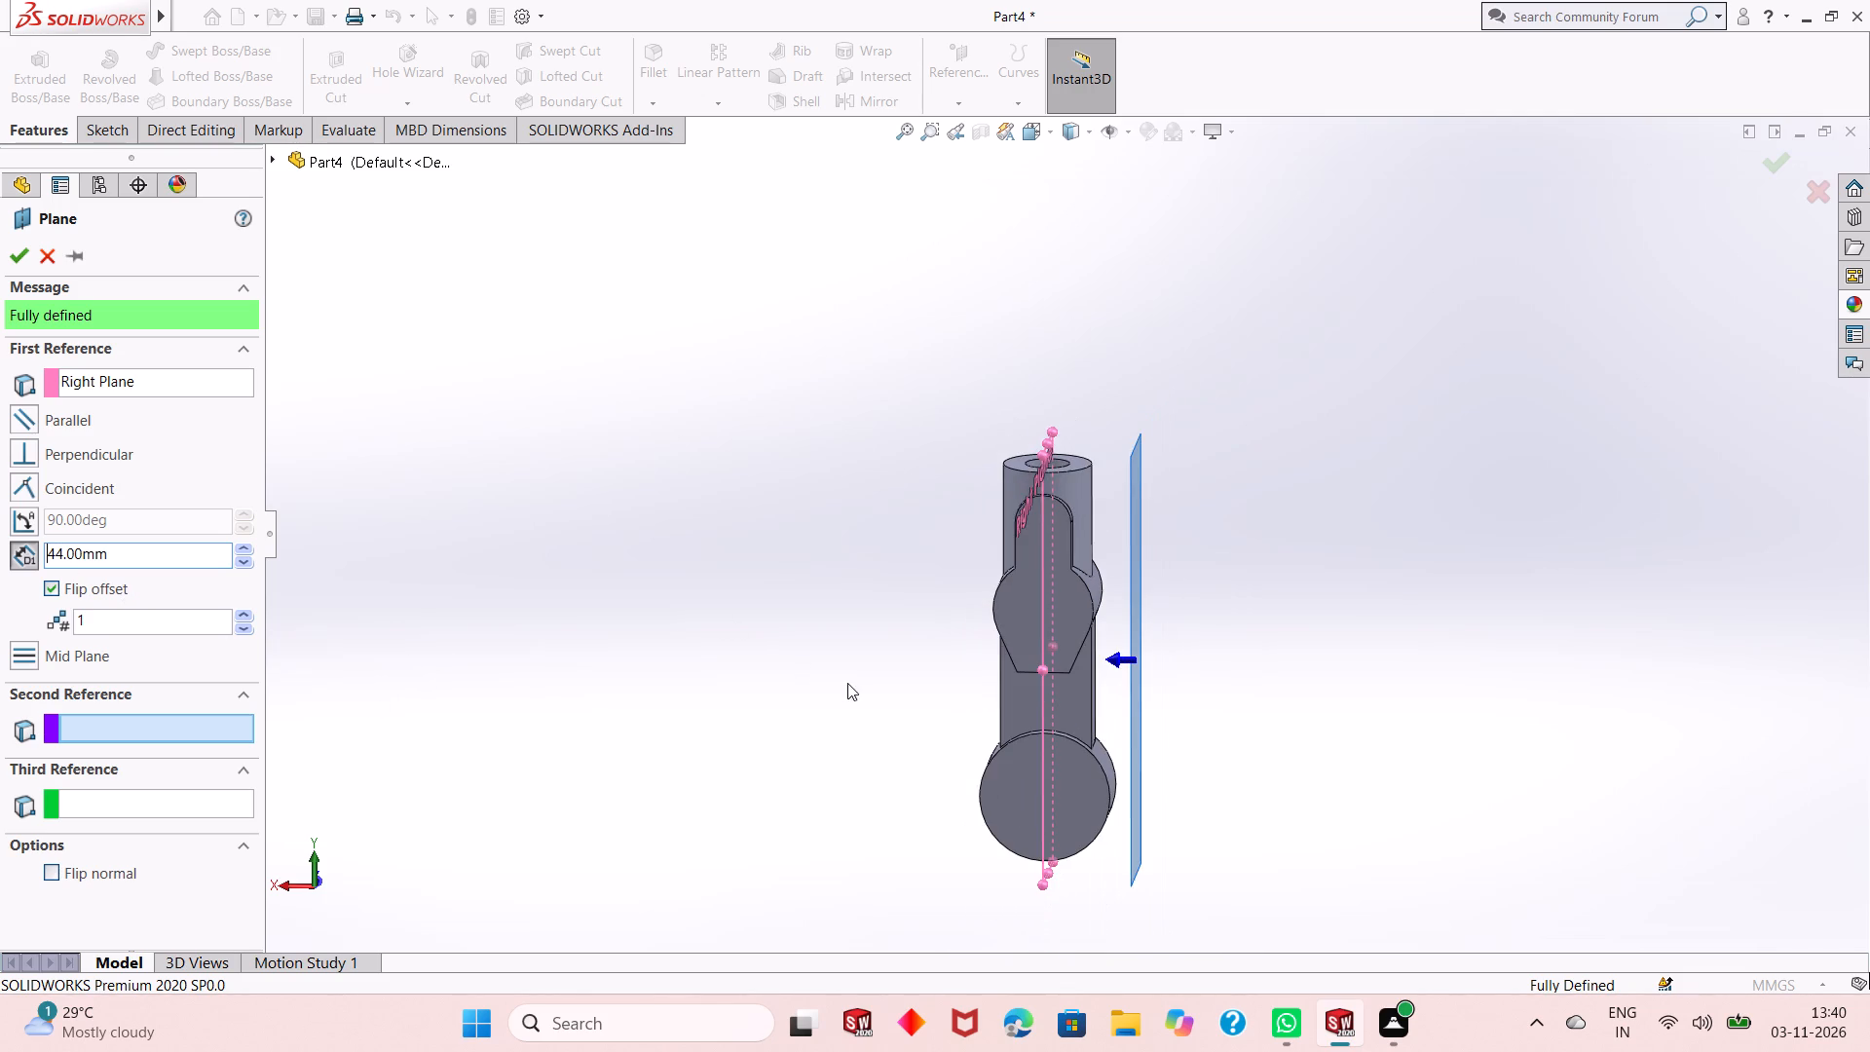
middle_click_drag(1204, 708, 1224, 837)
middle_click_drag(1233, 621, 1233, 776)
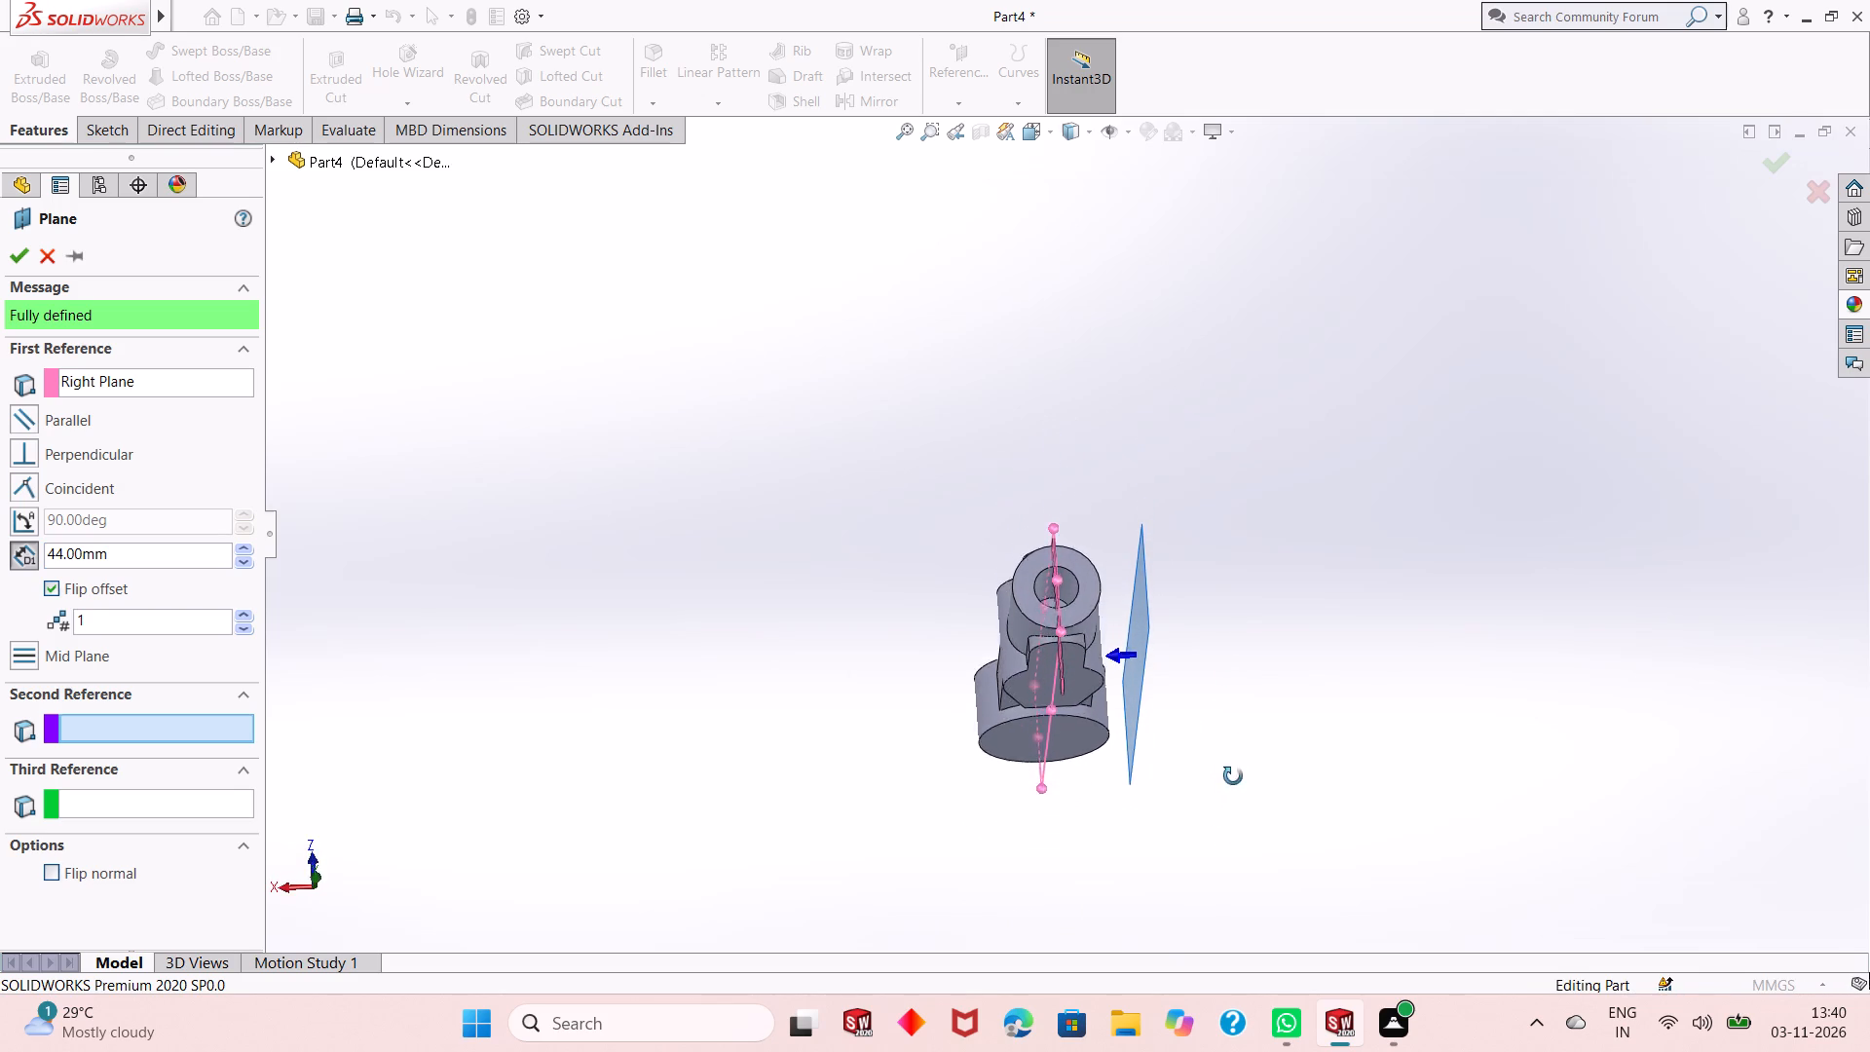
middle_click_drag(1233, 776, 1223, 852)
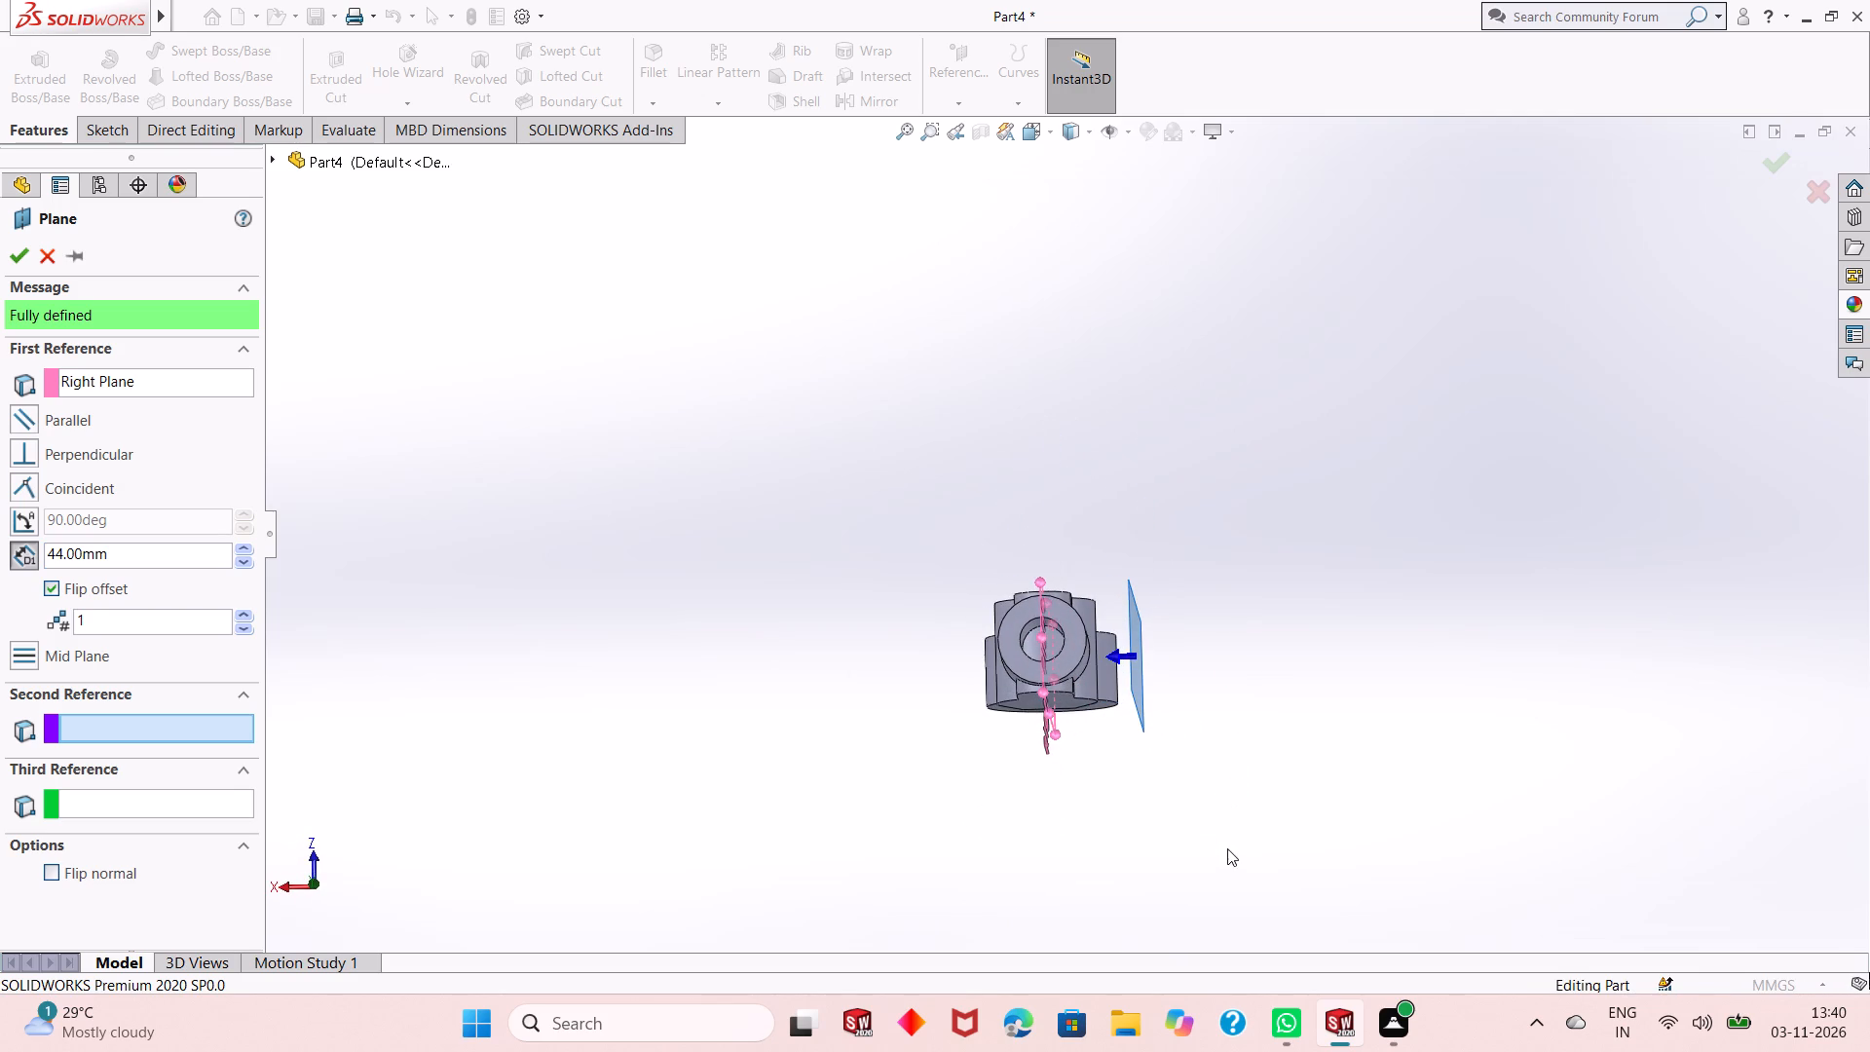
scroll(1150, 687, "down", 6)
middle_click_drag(1173, 766, 1184, 786)
middle_click_drag(1184, 788, 1181, 812)
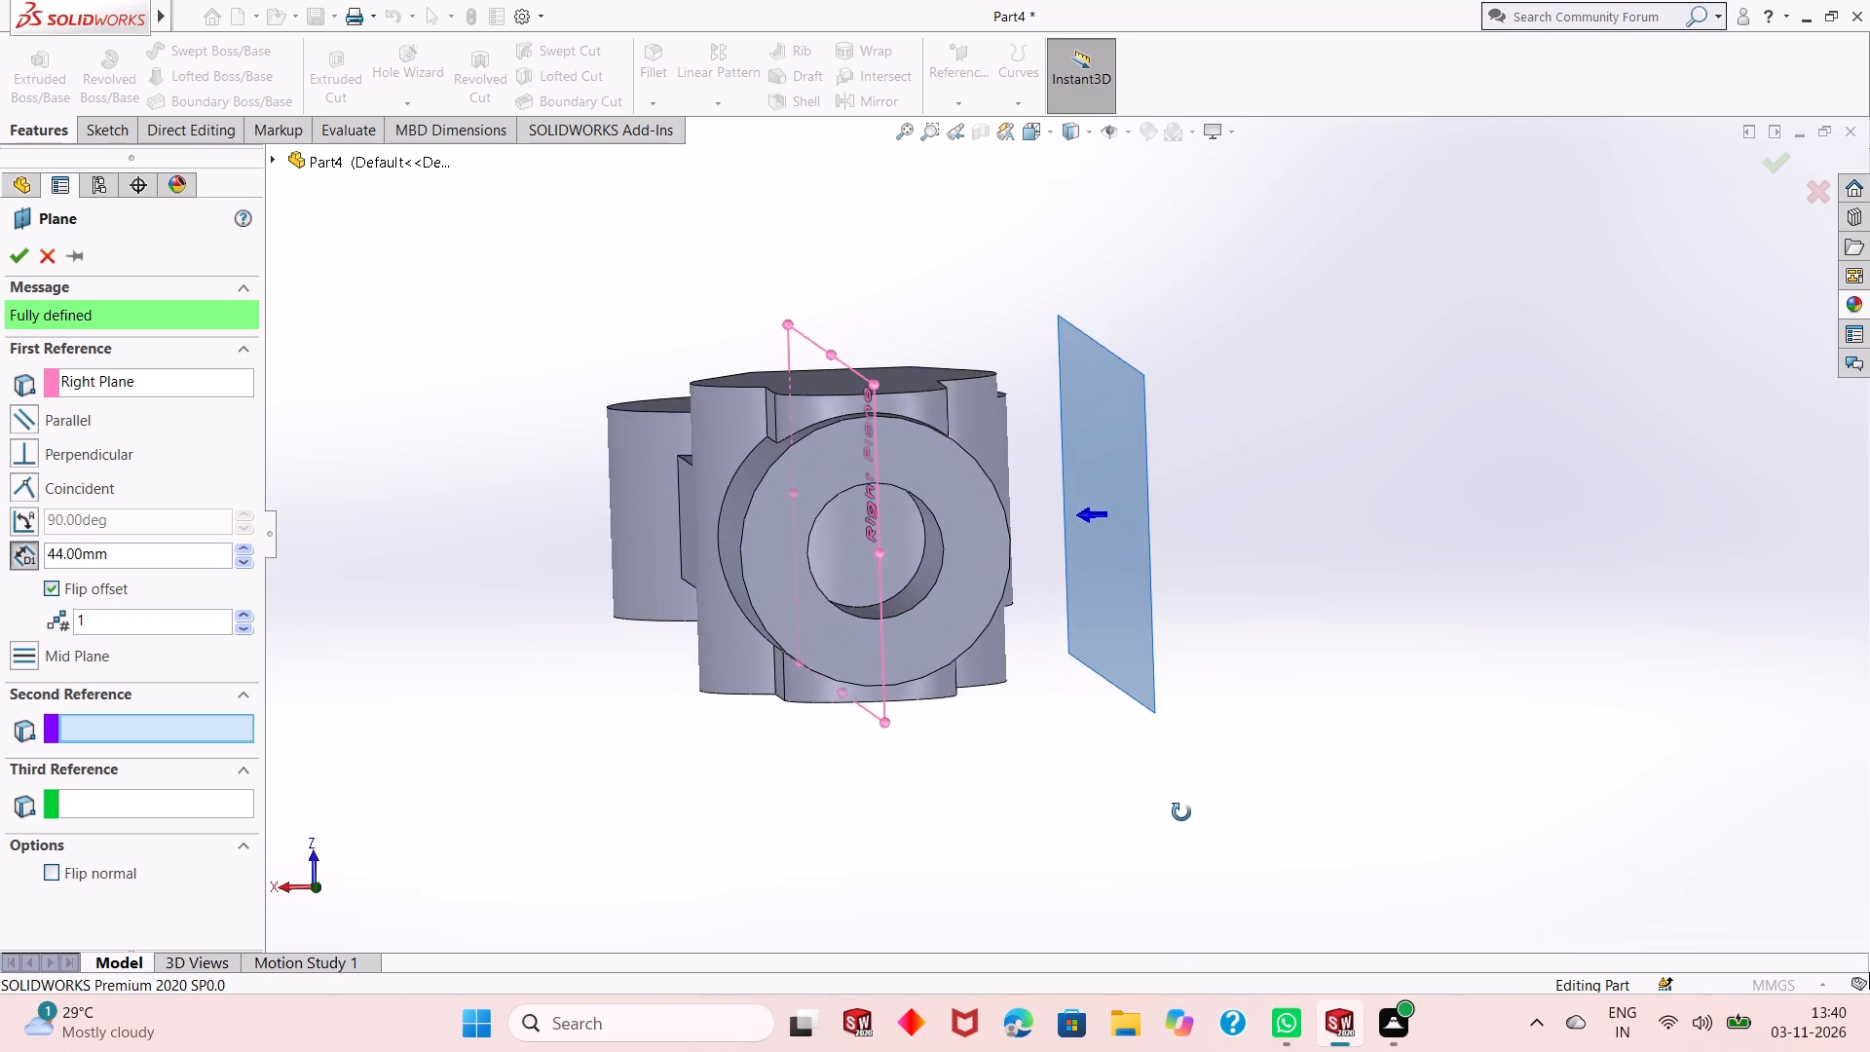
middle_click_drag(1181, 812, 1172, 505)
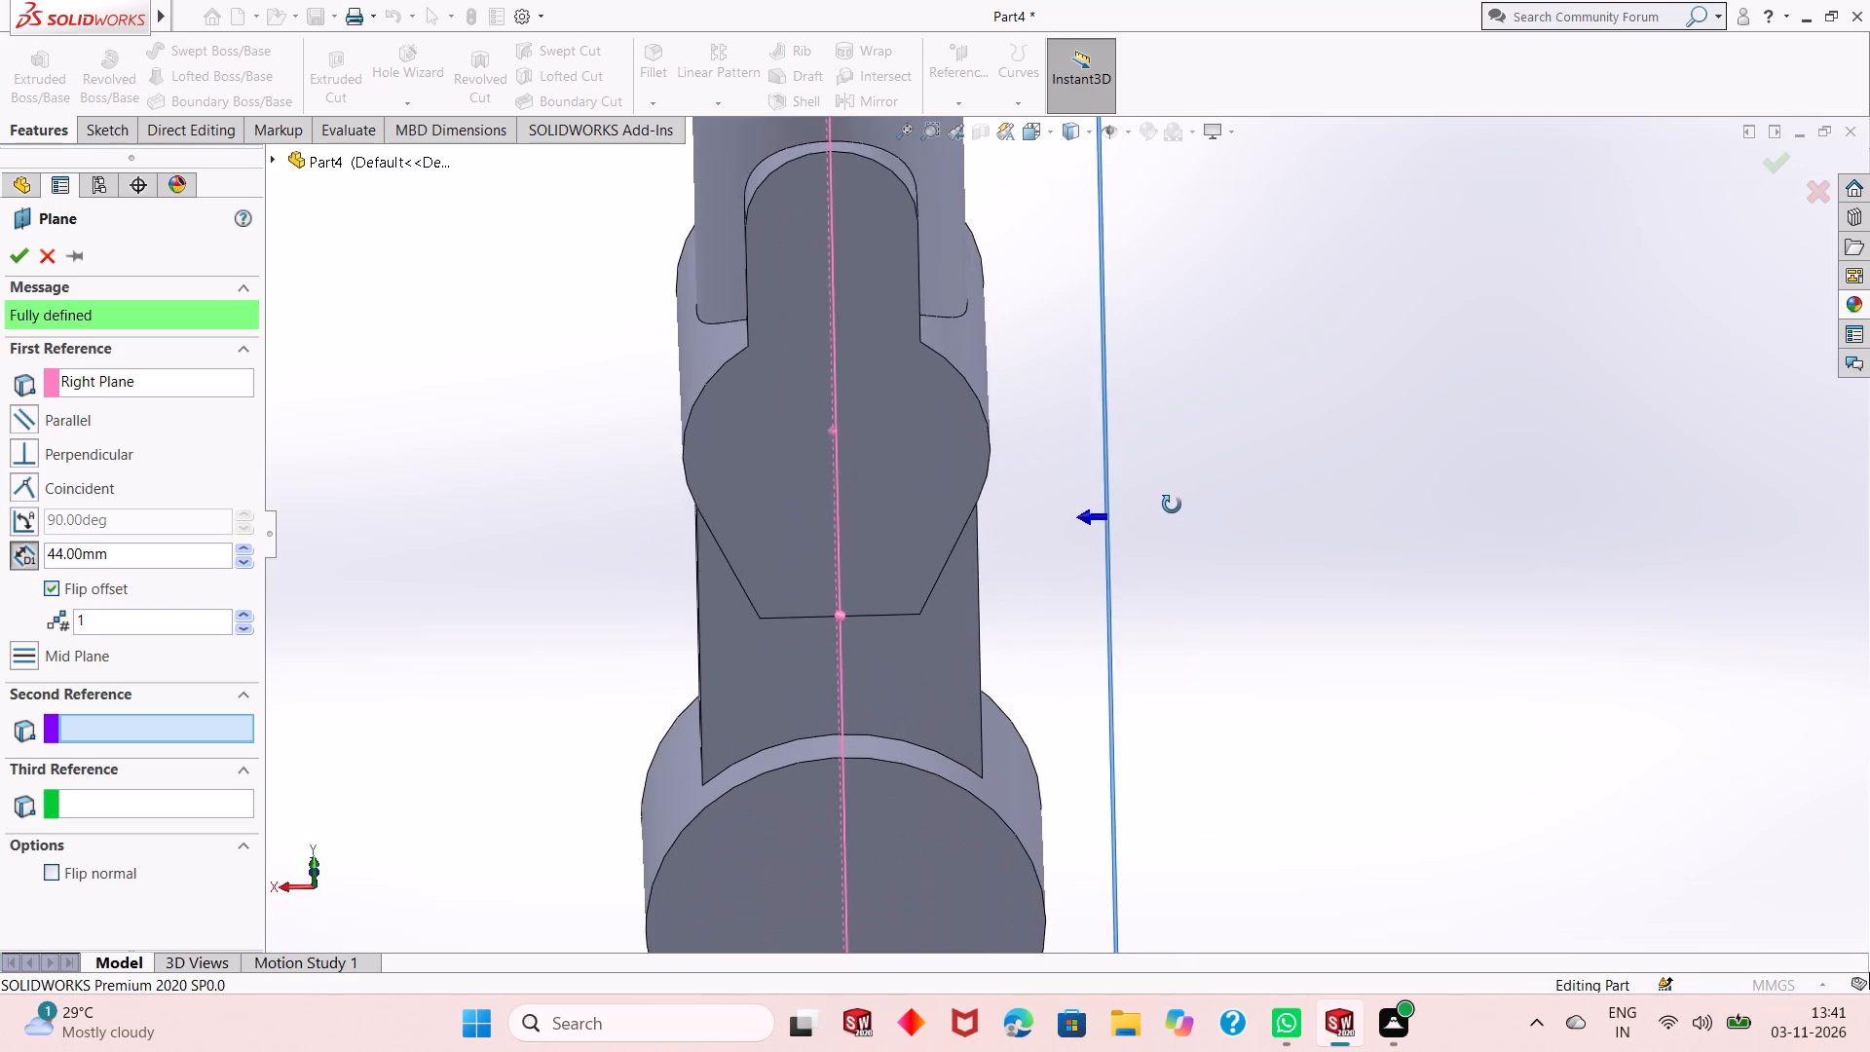
middle_click_drag(1172, 505, 1170, 495)
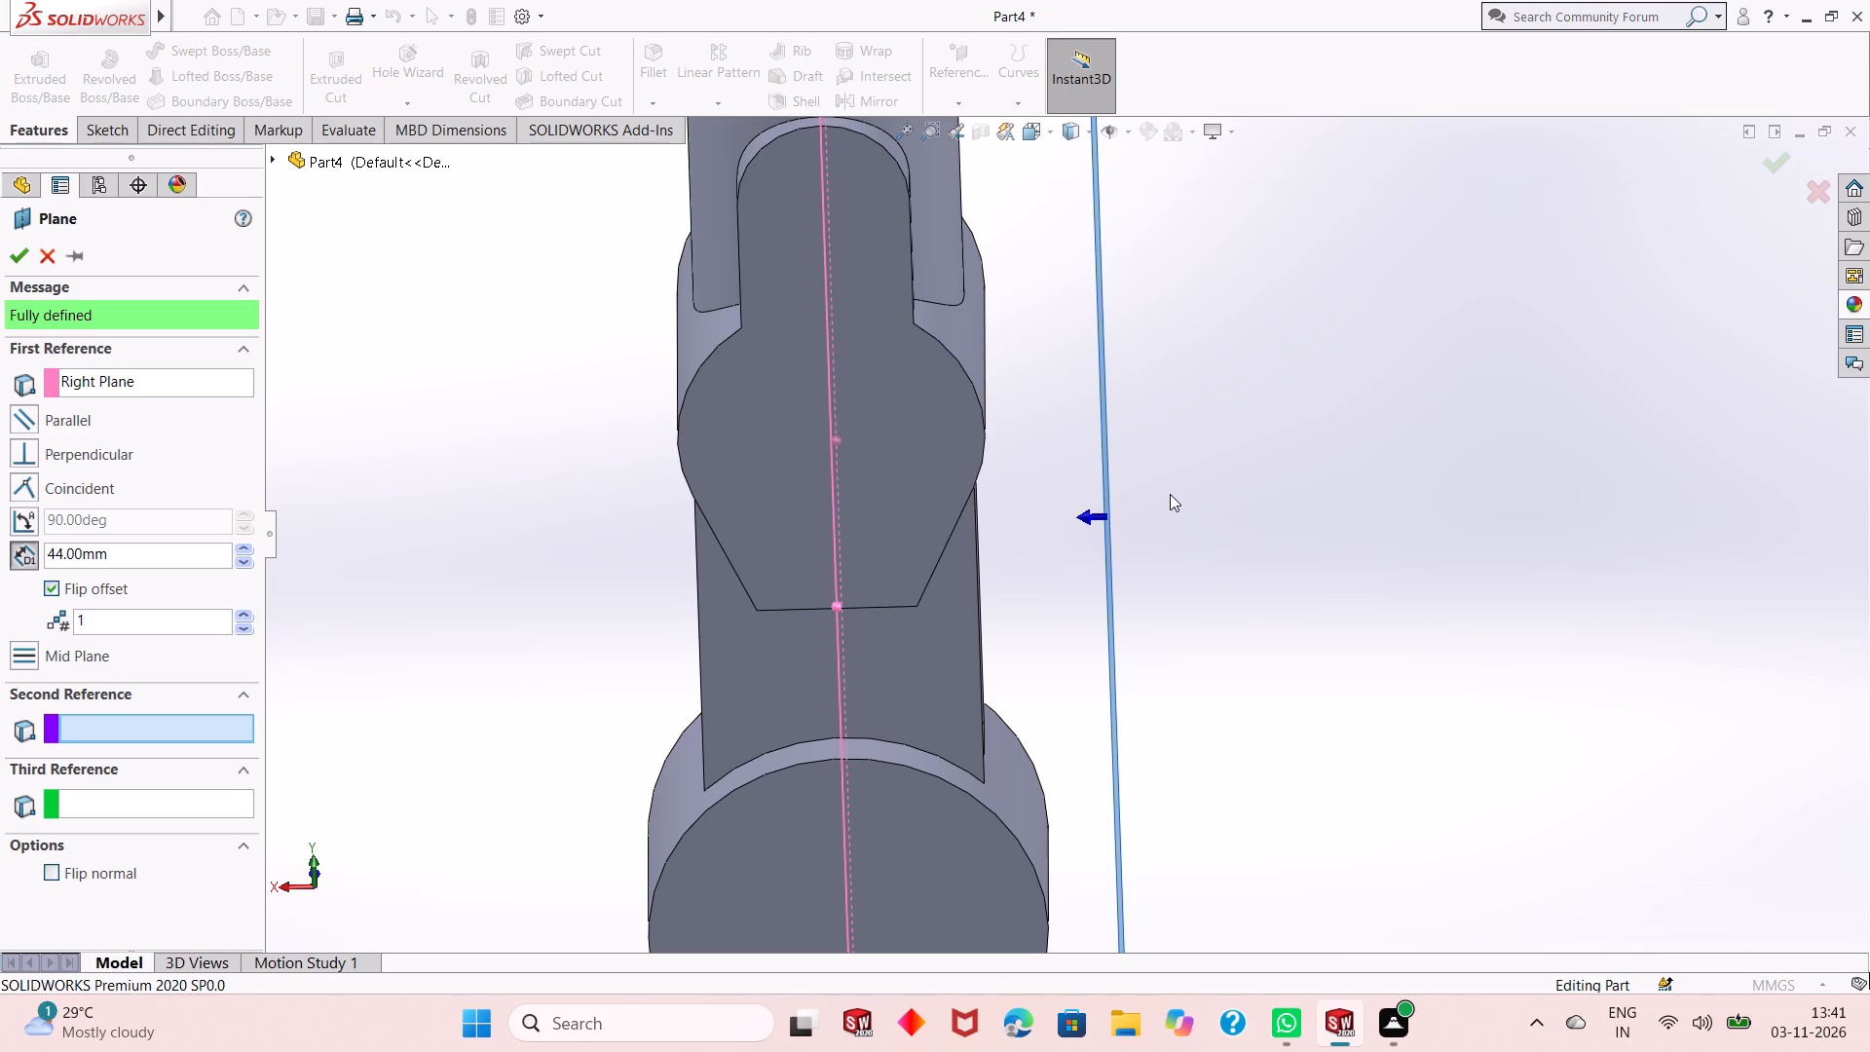
scroll(1170, 494, "up", 3)
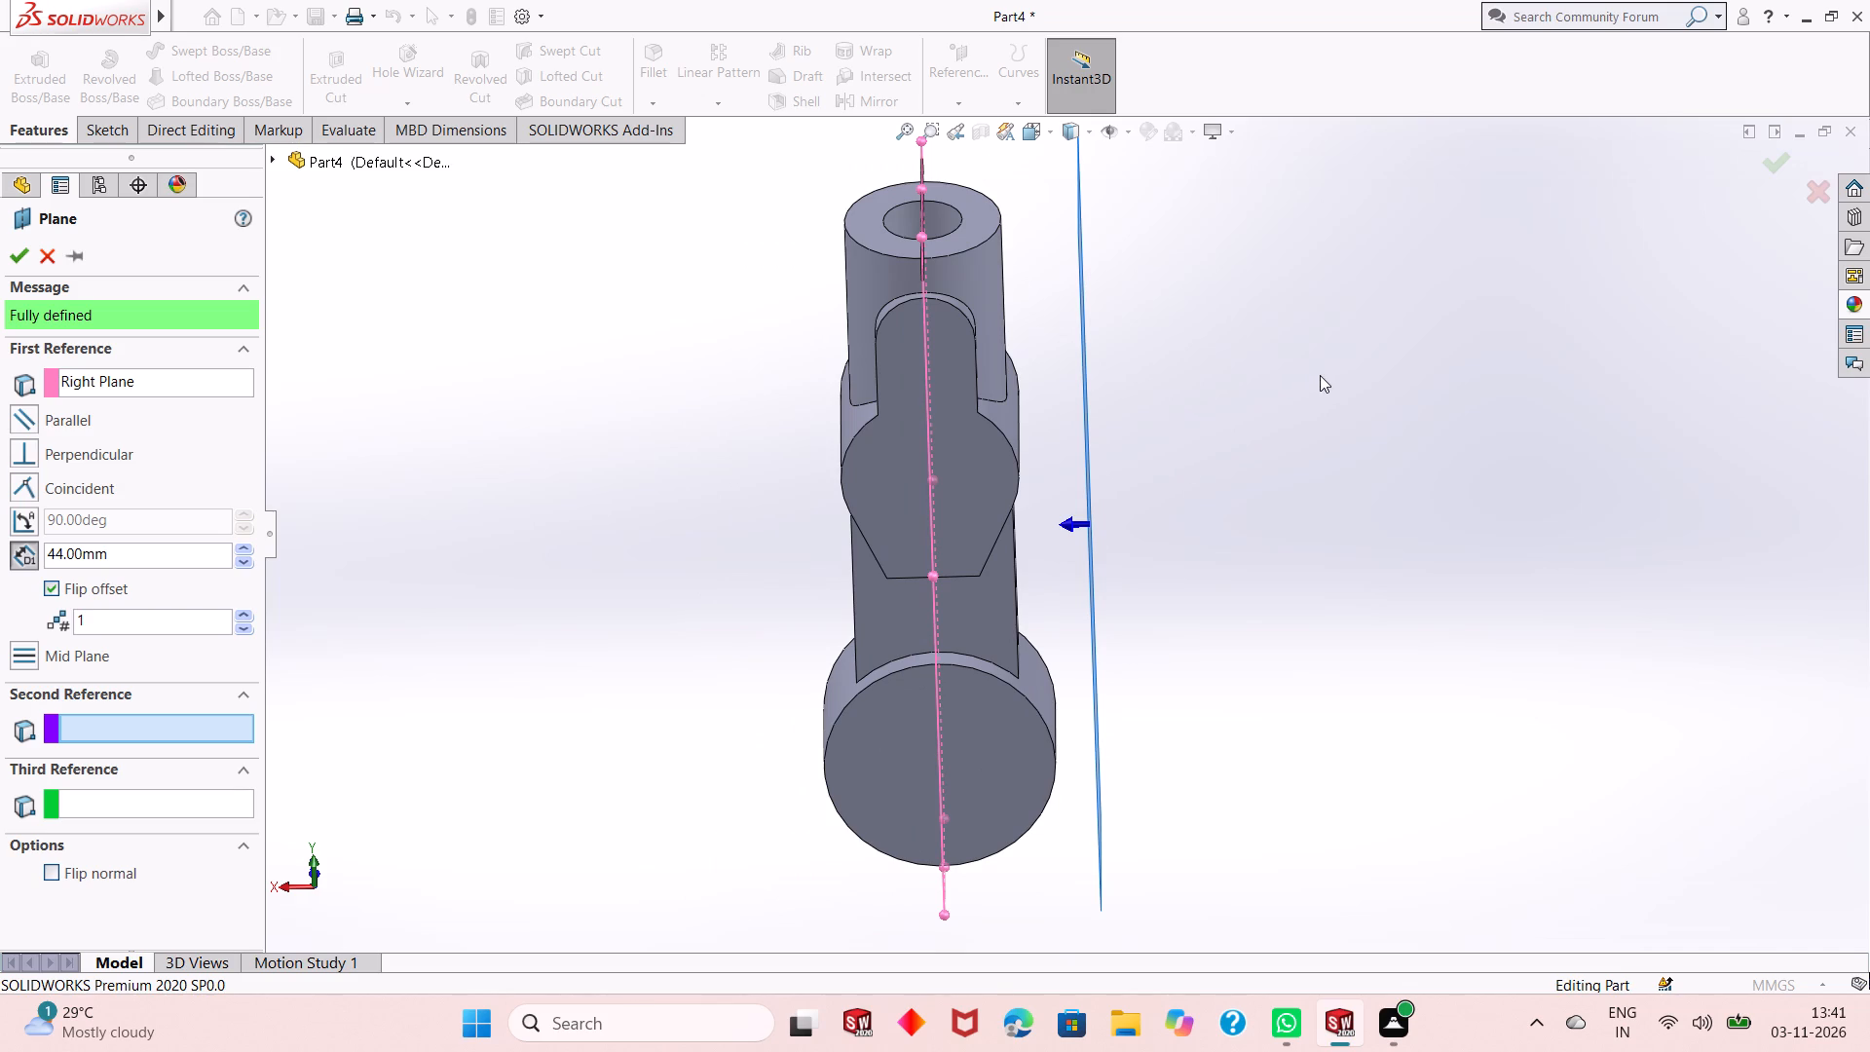
scroll(1057, 454, "down", 3)
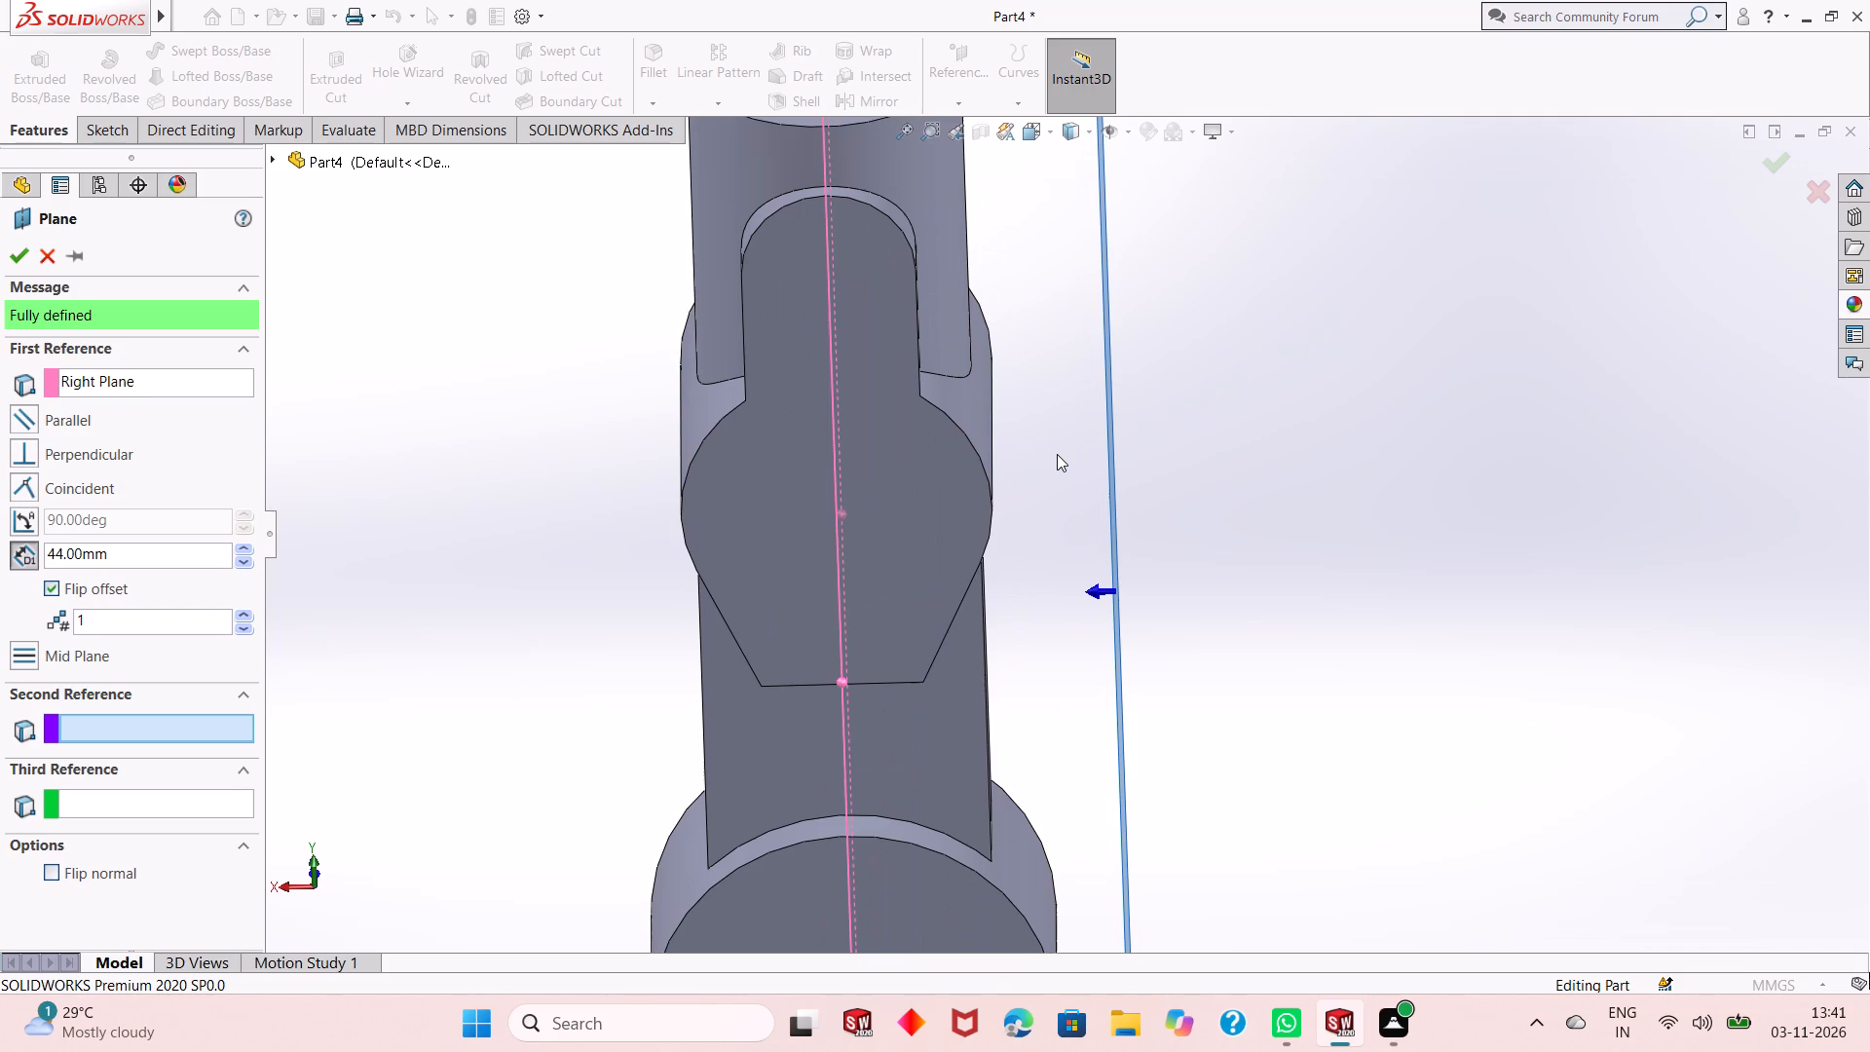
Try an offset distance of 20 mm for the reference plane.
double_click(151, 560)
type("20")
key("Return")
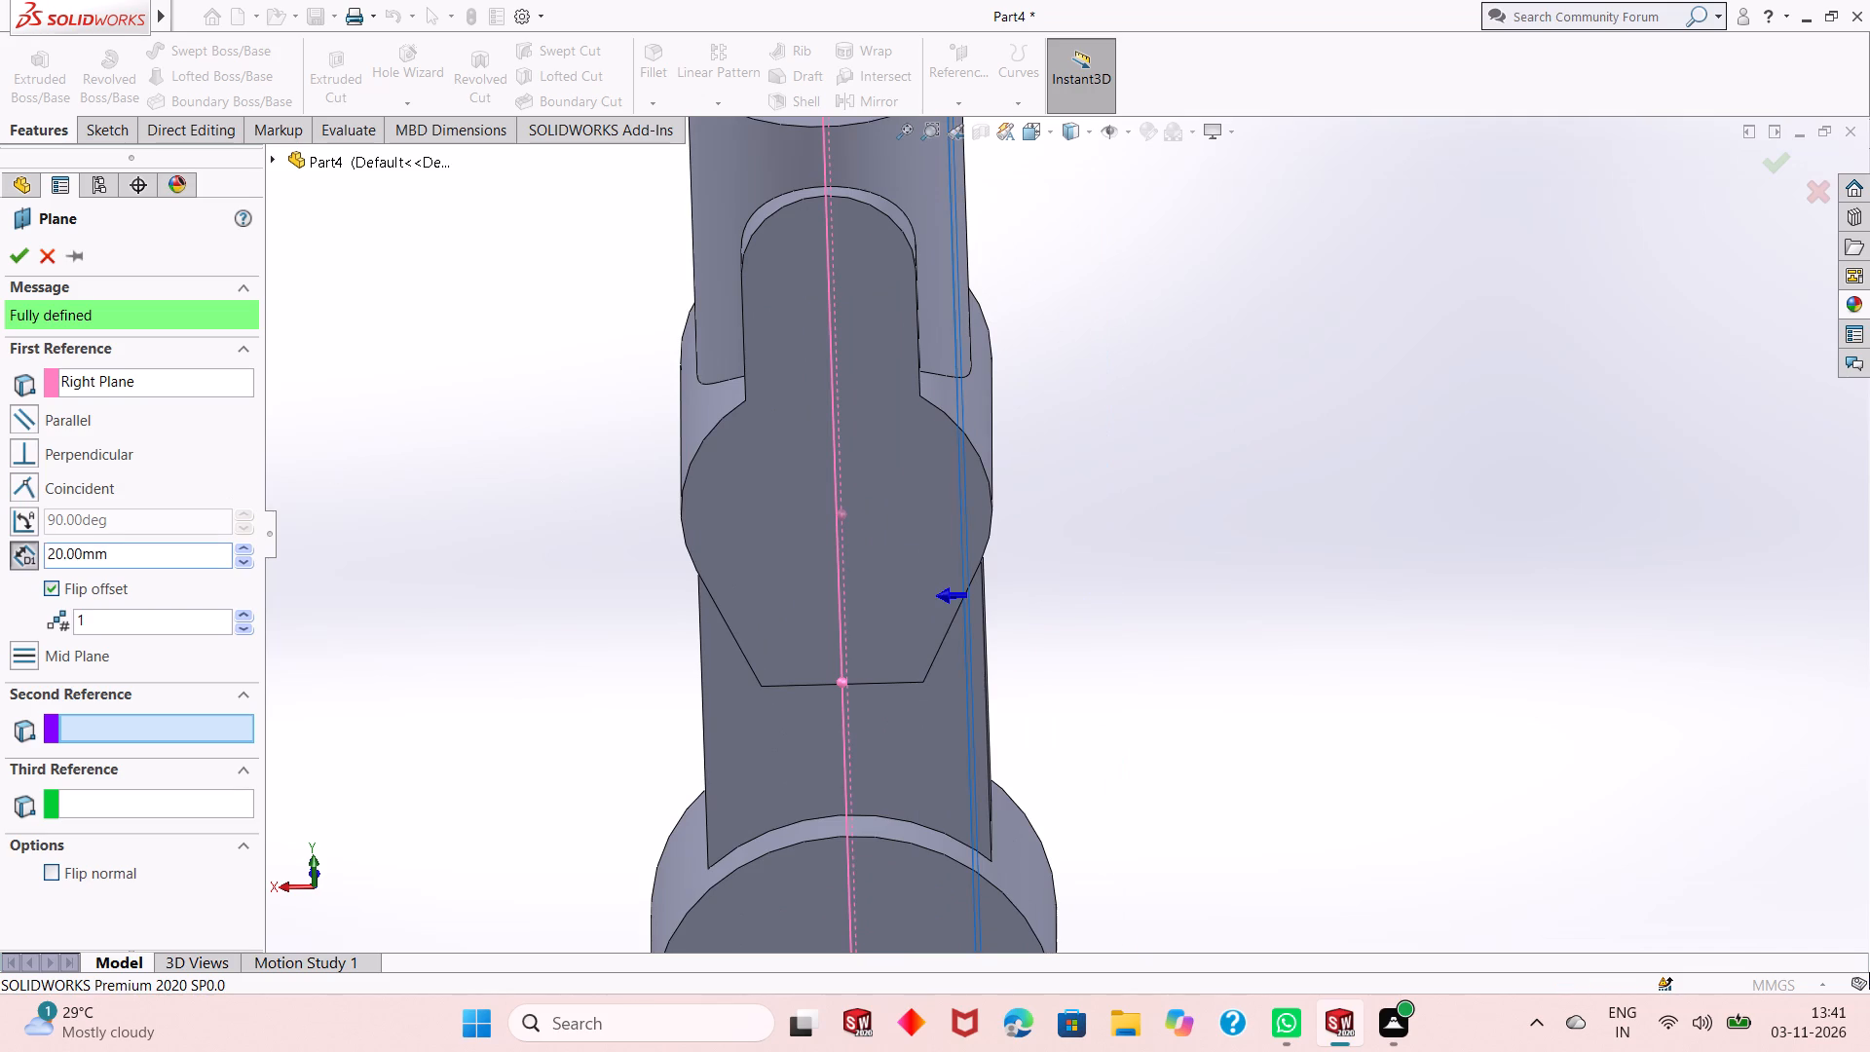
Set the reference plane's offset from the Right Plane to 40 mm and create the plane.
double_click(151, 562)
type("40")
key("Return")
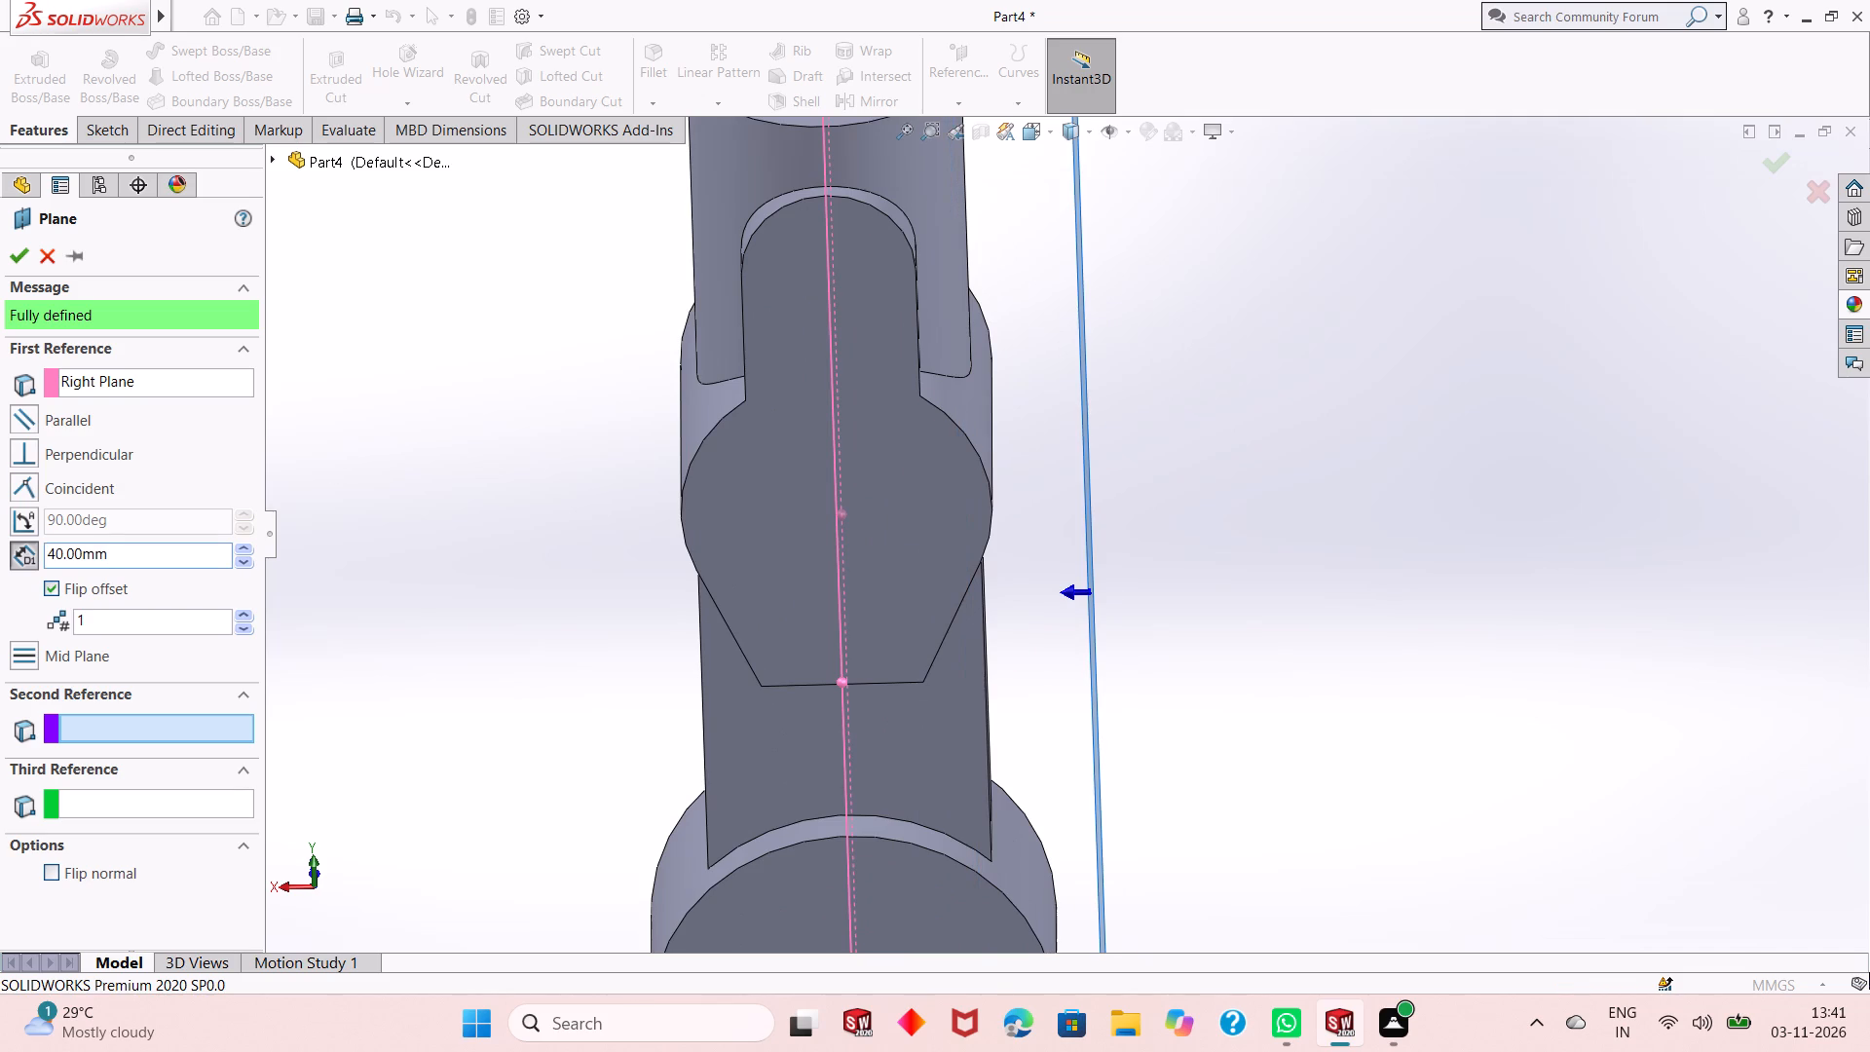
left_click(15, 244)
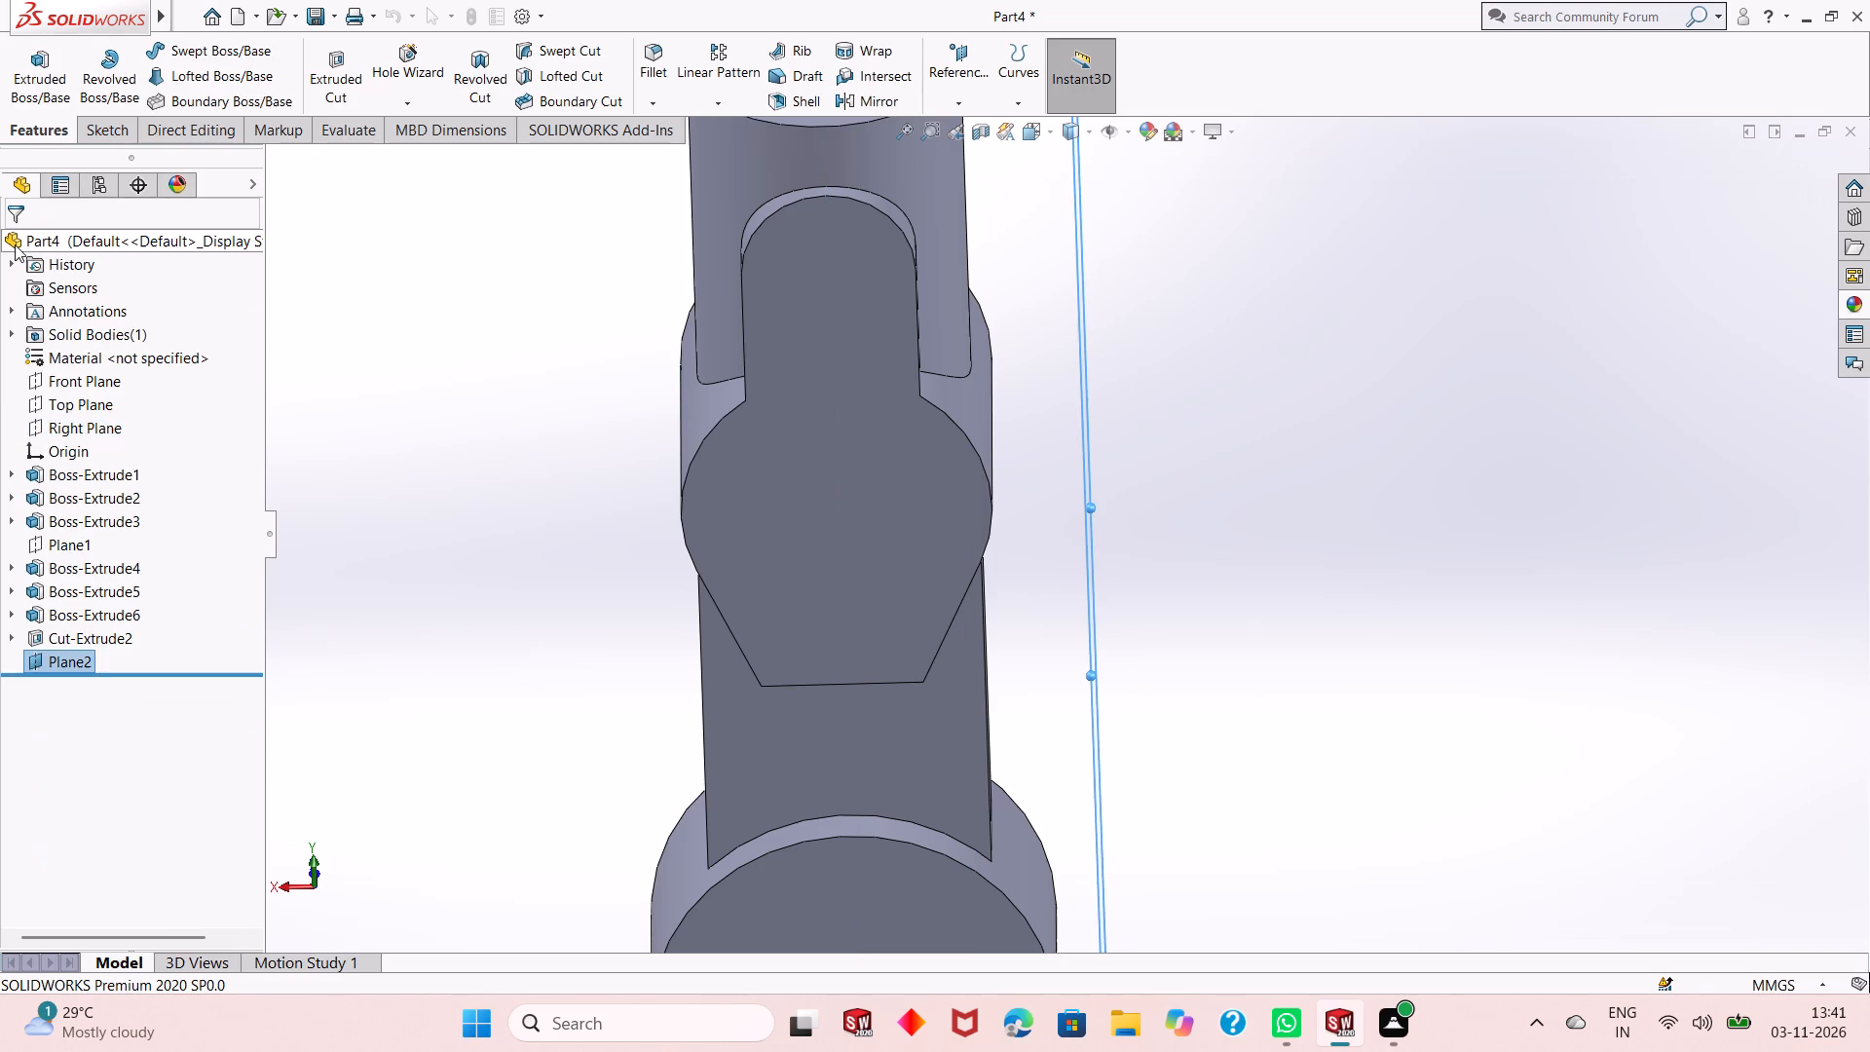
On the new offset plane, sketch a circle about 33 mm in diameter, centred about 3 mm directly below the origin.
scroll(1041, 536, "up", 1)
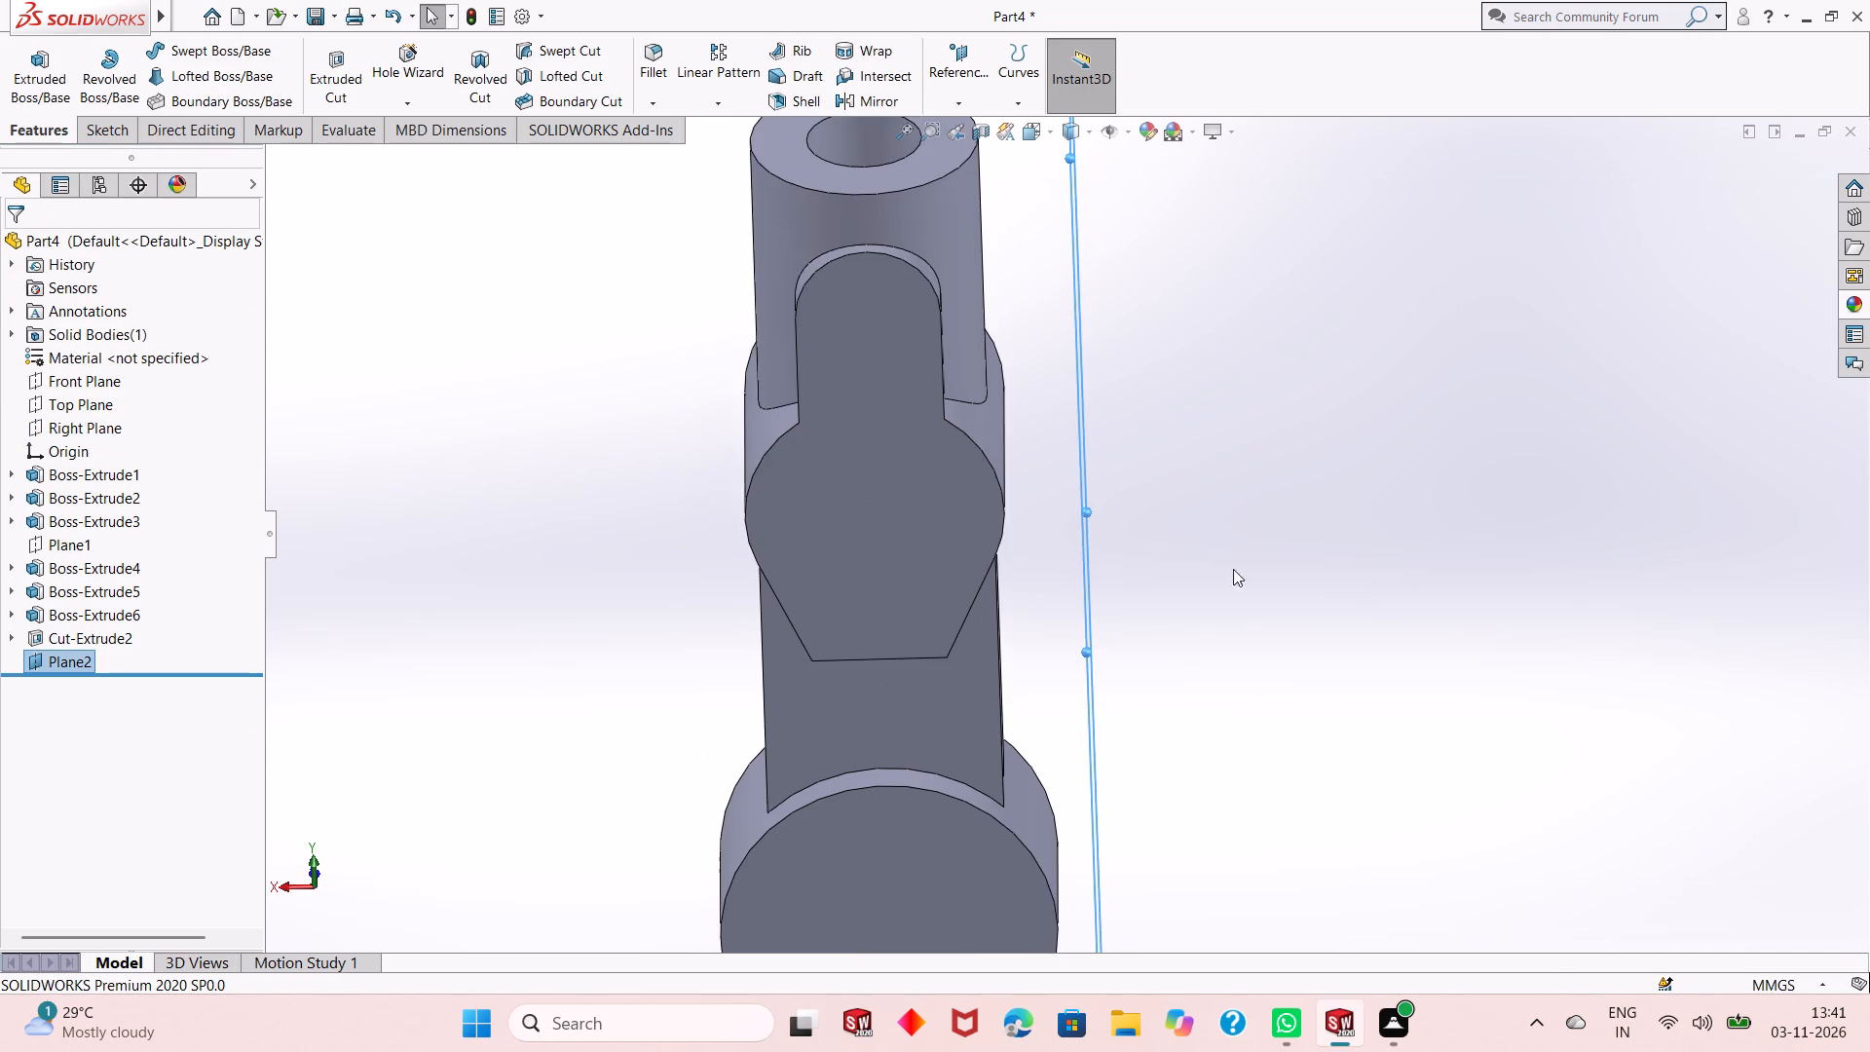
middle_click_drag(1235, 578, 1207, 494)
right_click(1085, 364)
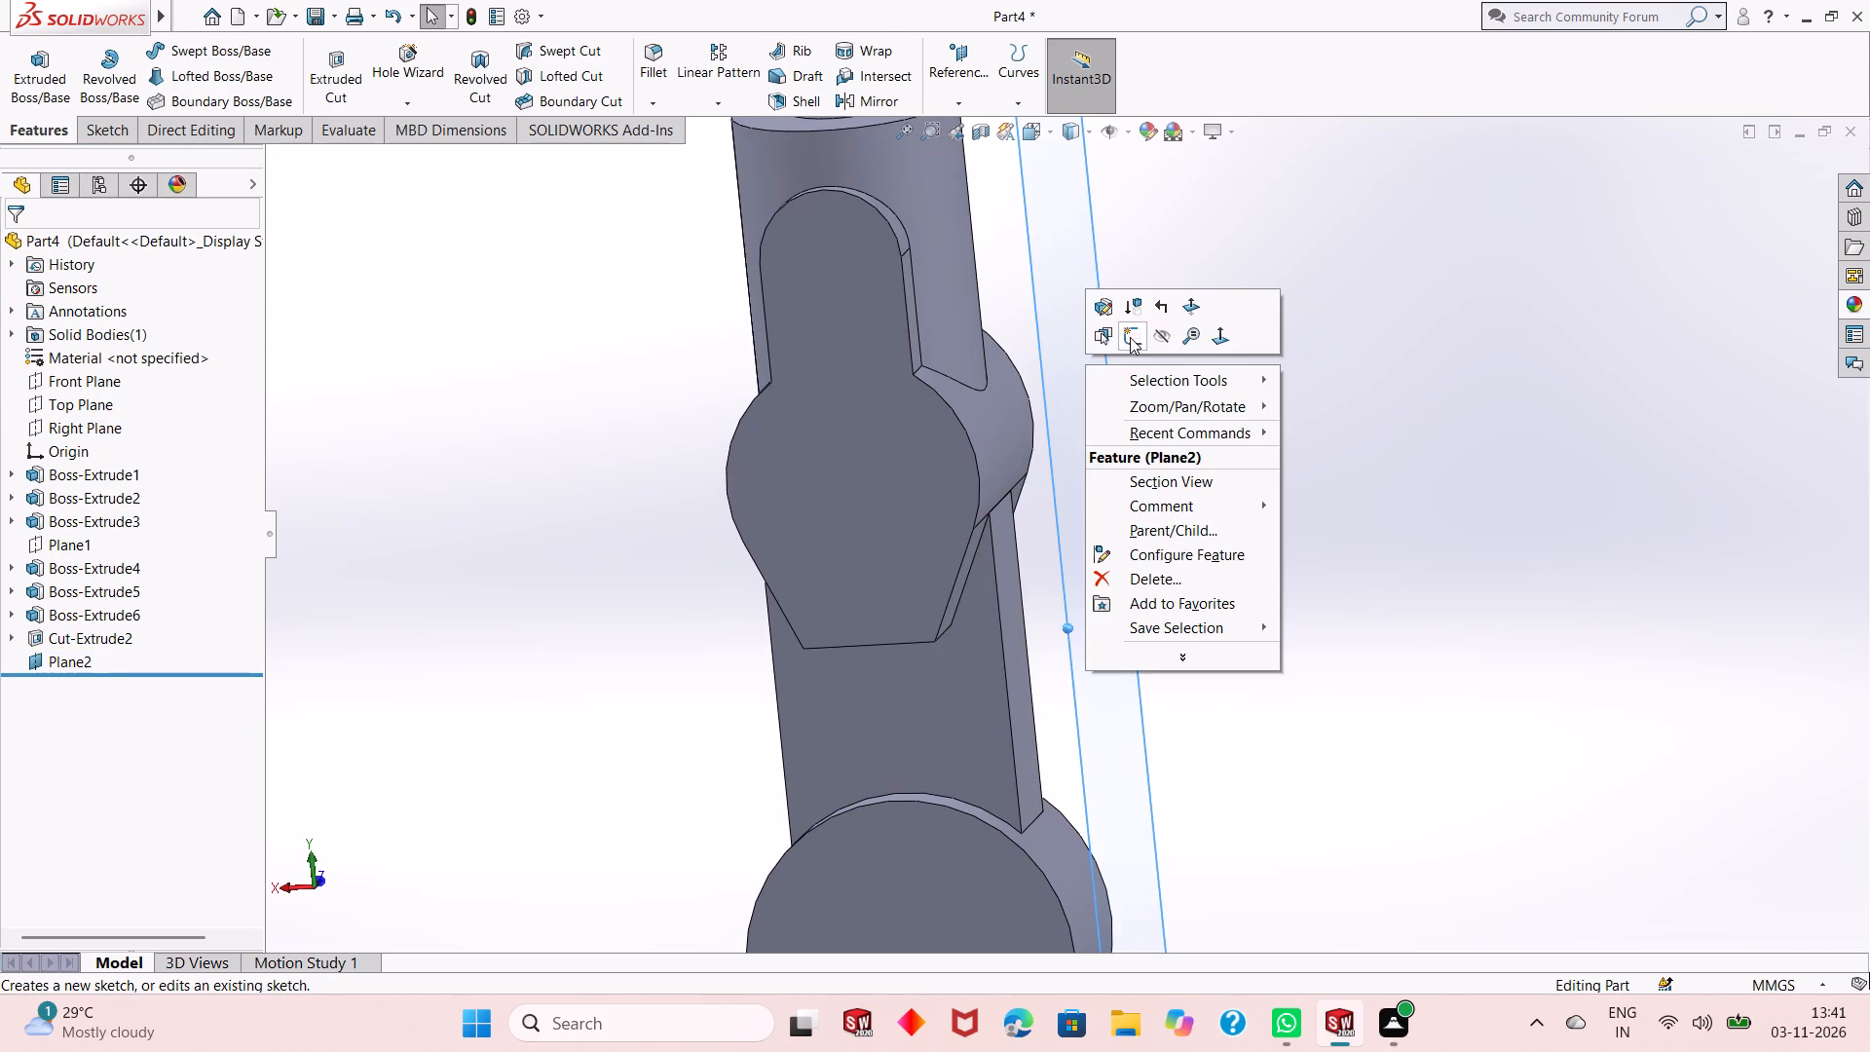
left_click(1130, 337)
key("ctrl+8")
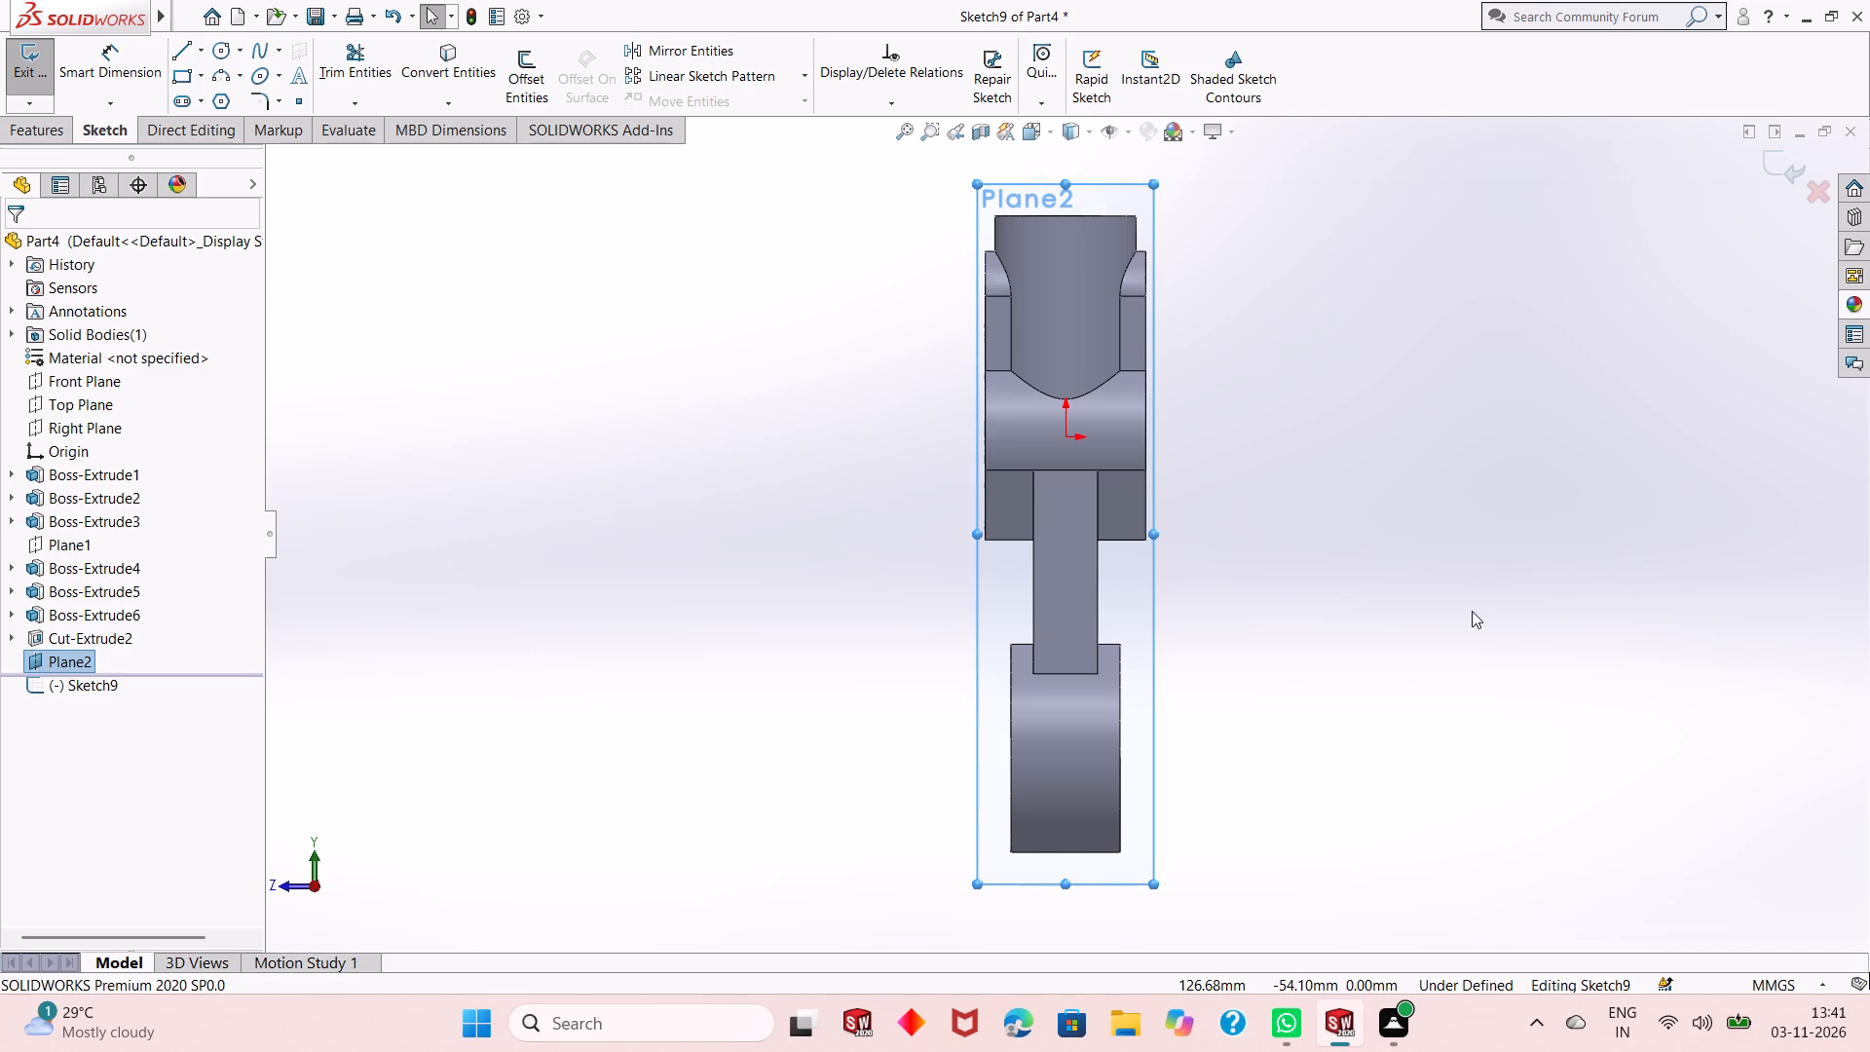
scroll(1079, 456, "down", 2)
scroll(1079, 456, "up", 2)
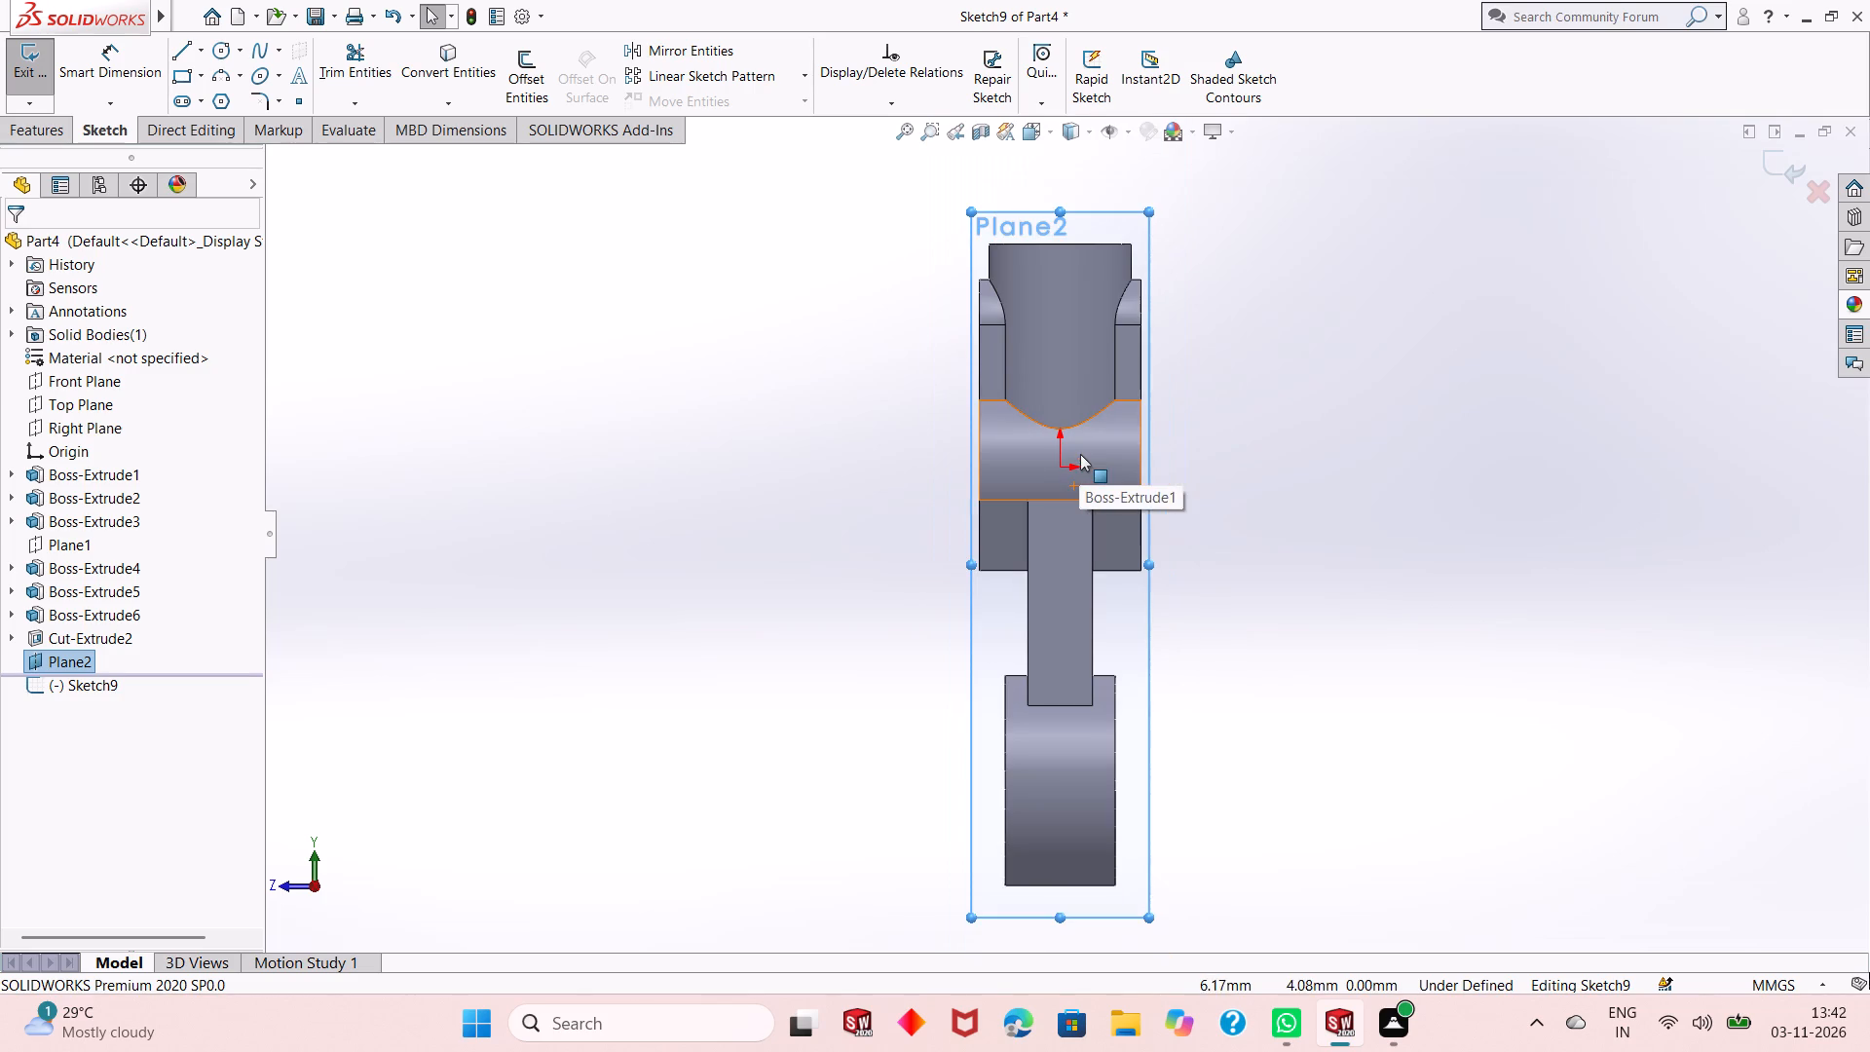
left_click(225, 53)
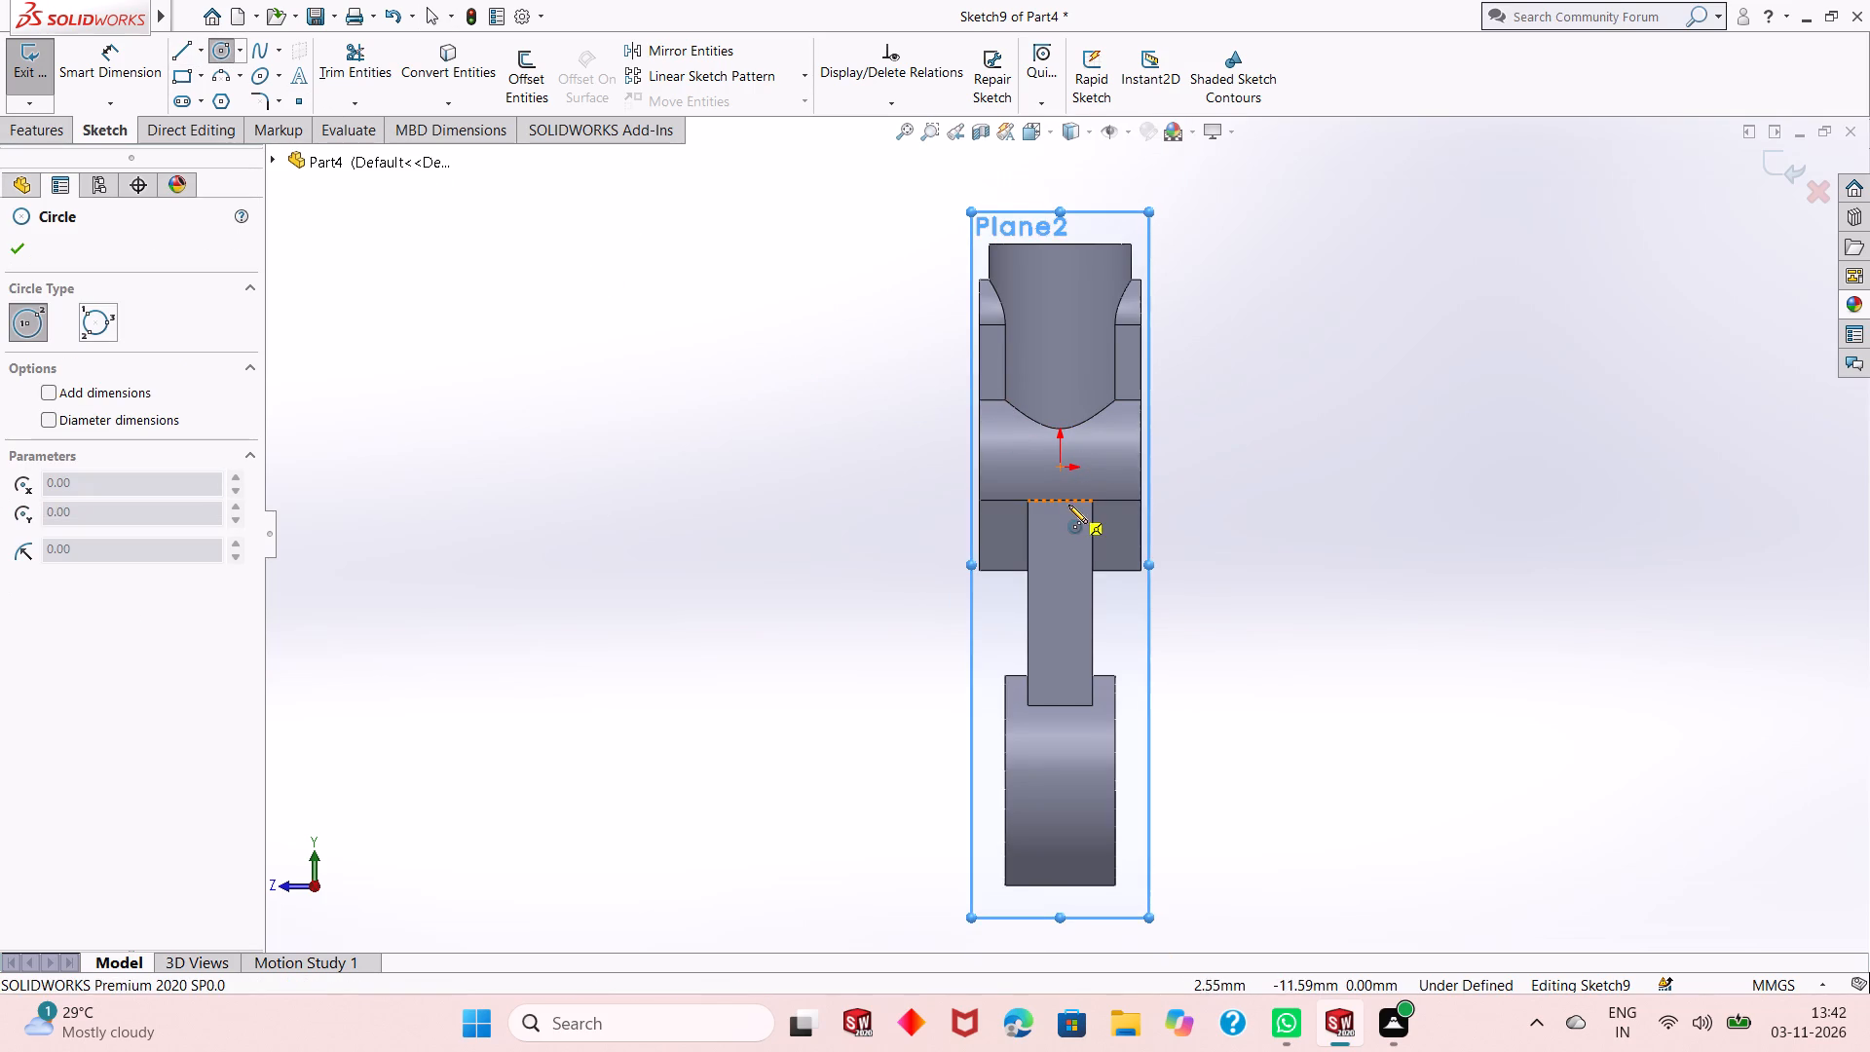
scroll(1069, 511, "down", 1)
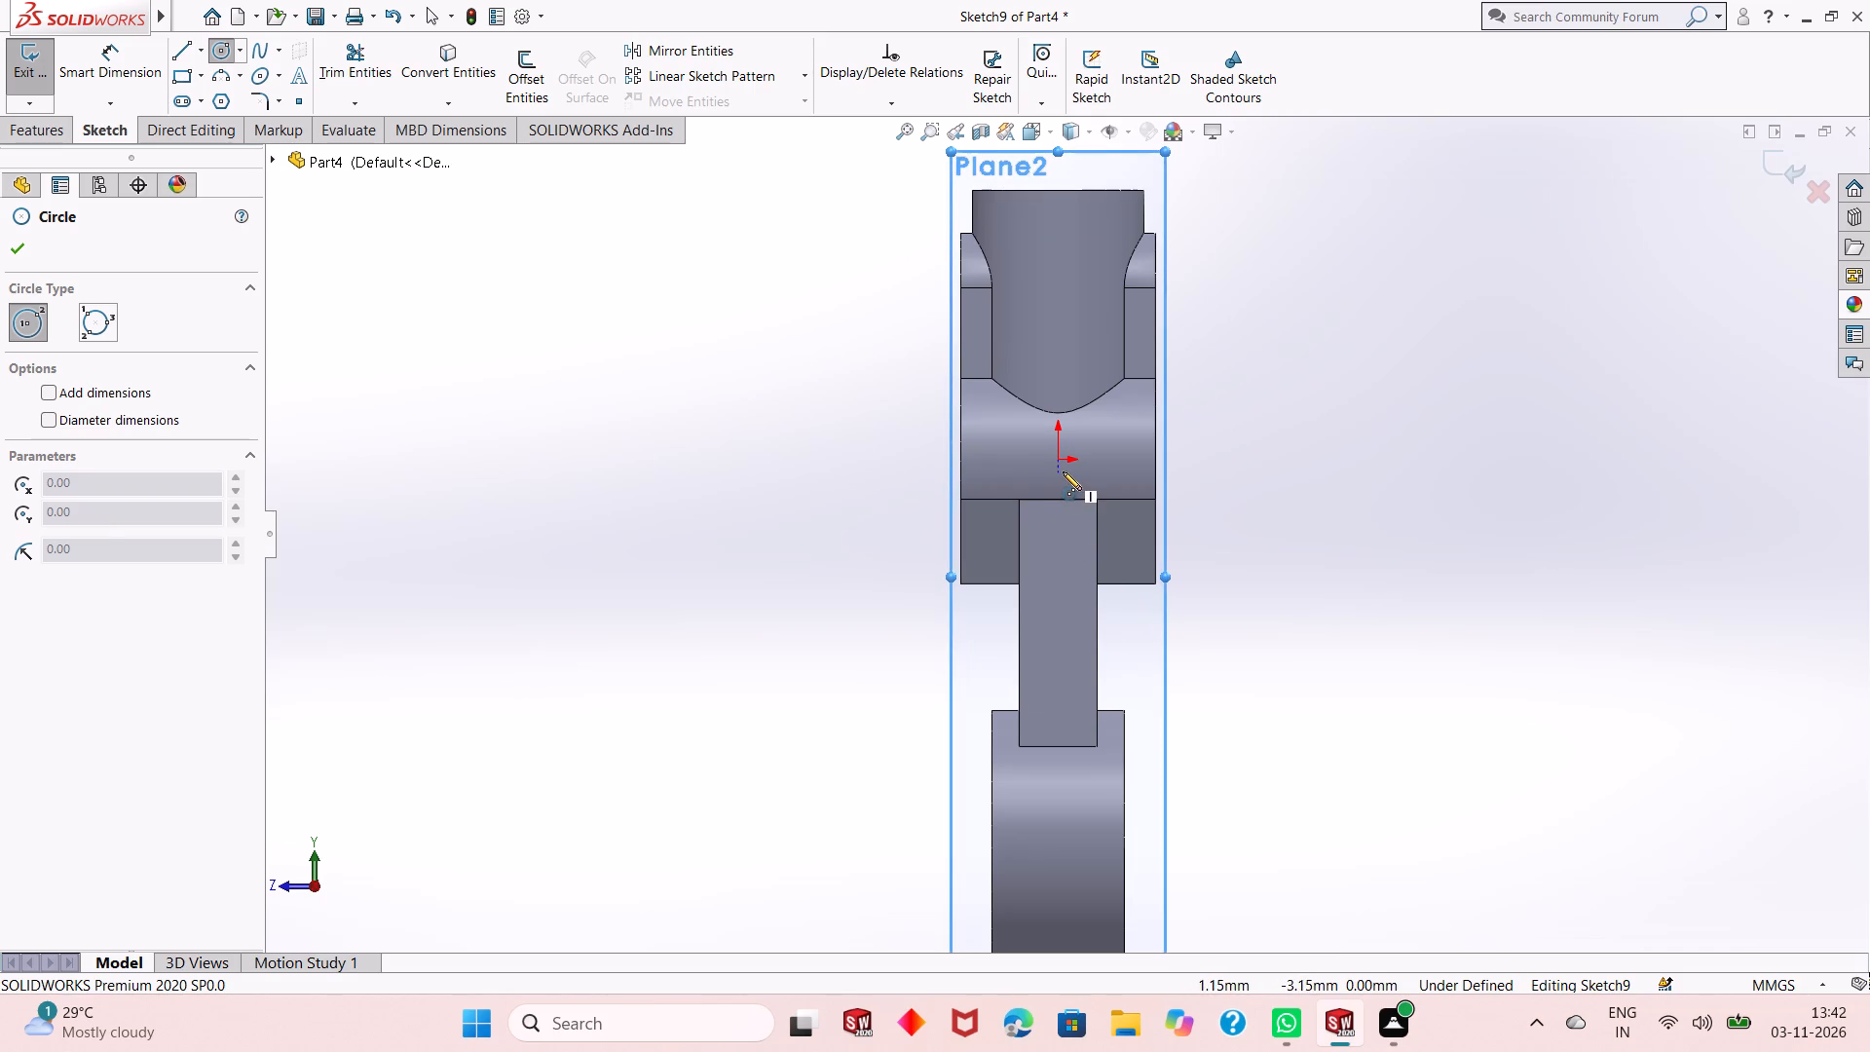
left_click(1063, 471)
left_click(1051, 535)
right_click(1250, 426)
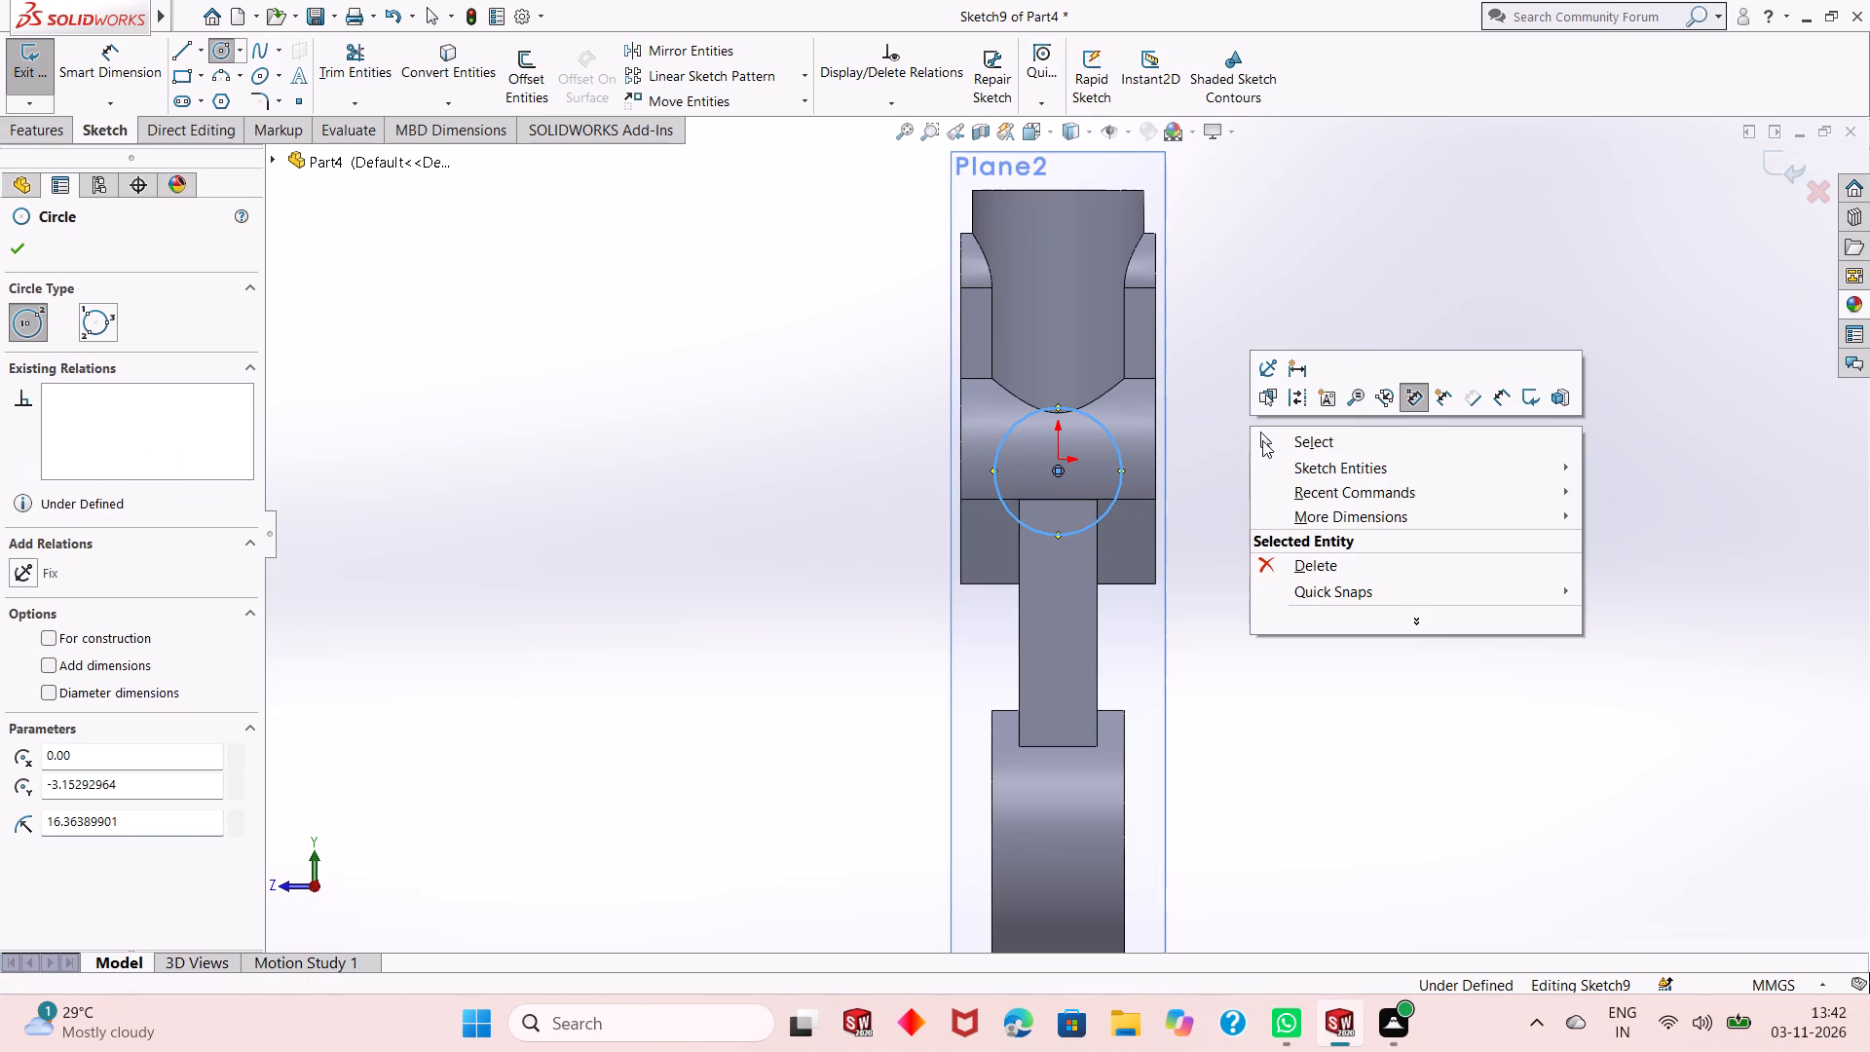
left_click(1278, 439)
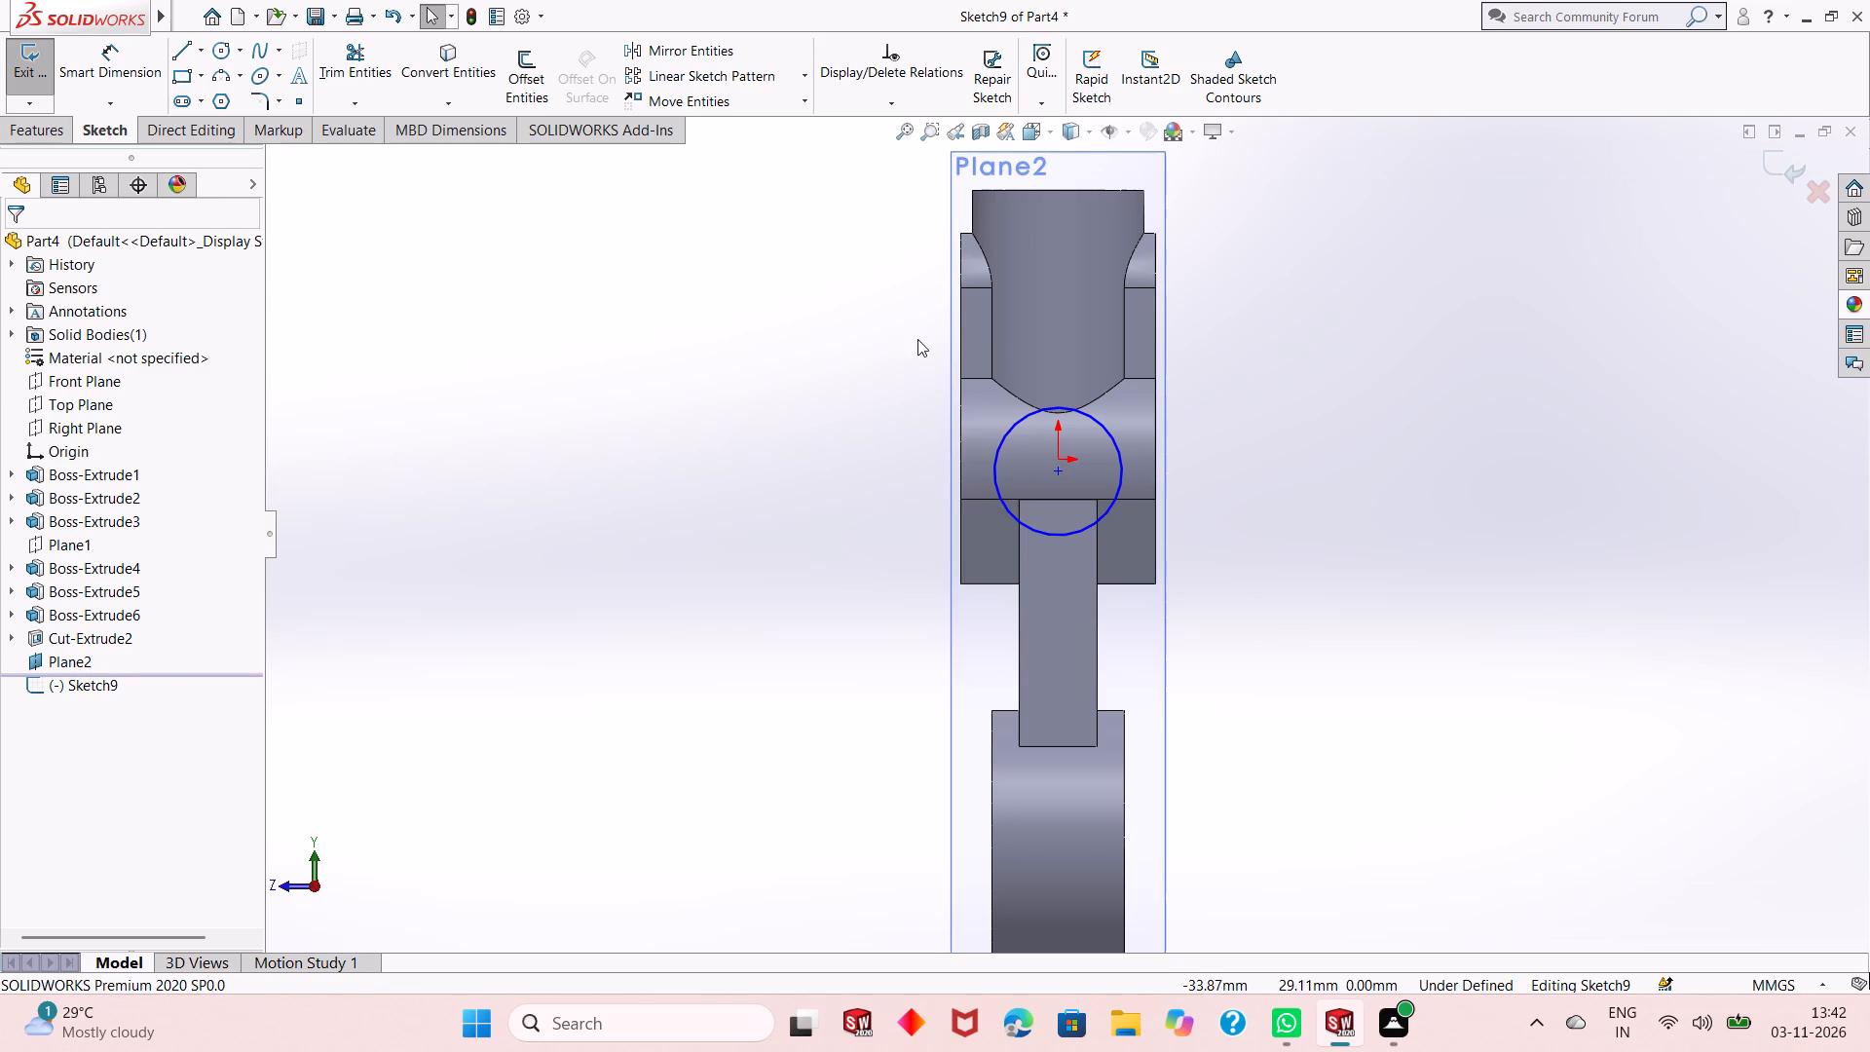
Dimension the circle's diameter as 28 mm.
left_click(117, 56)
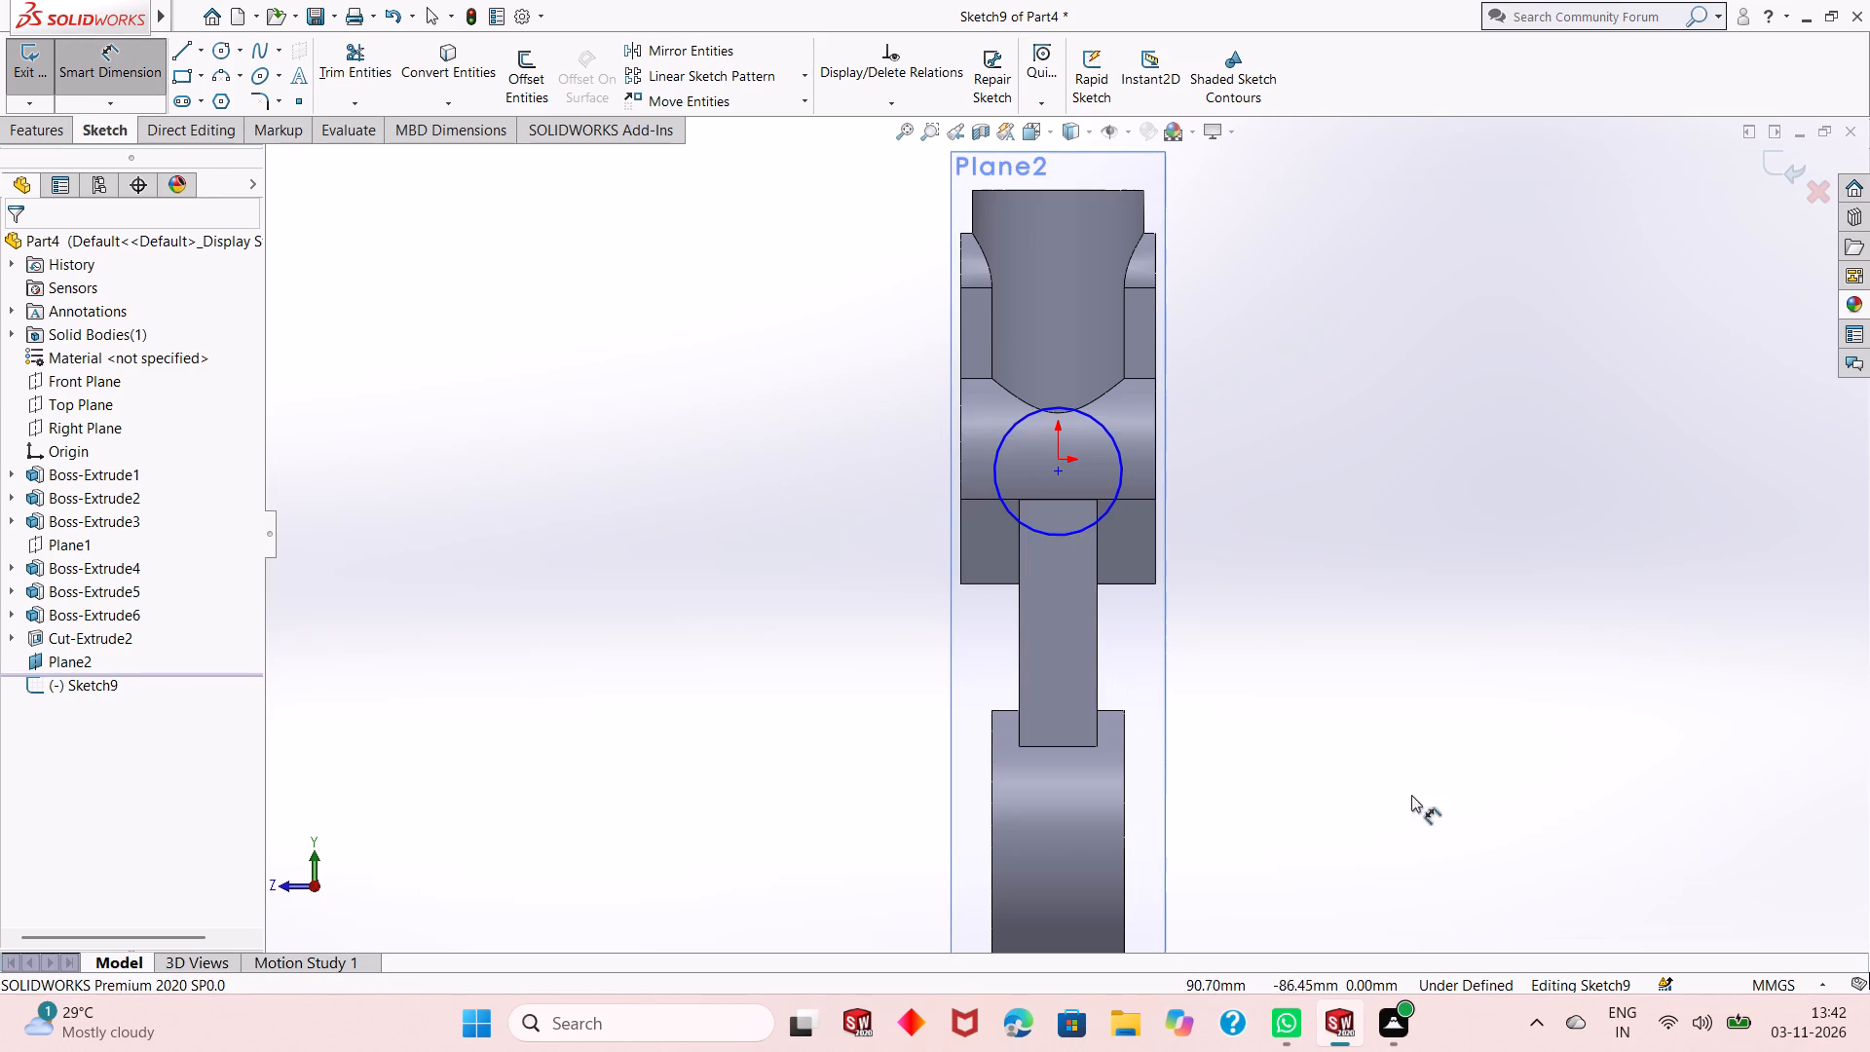
left_click(1103, 515)
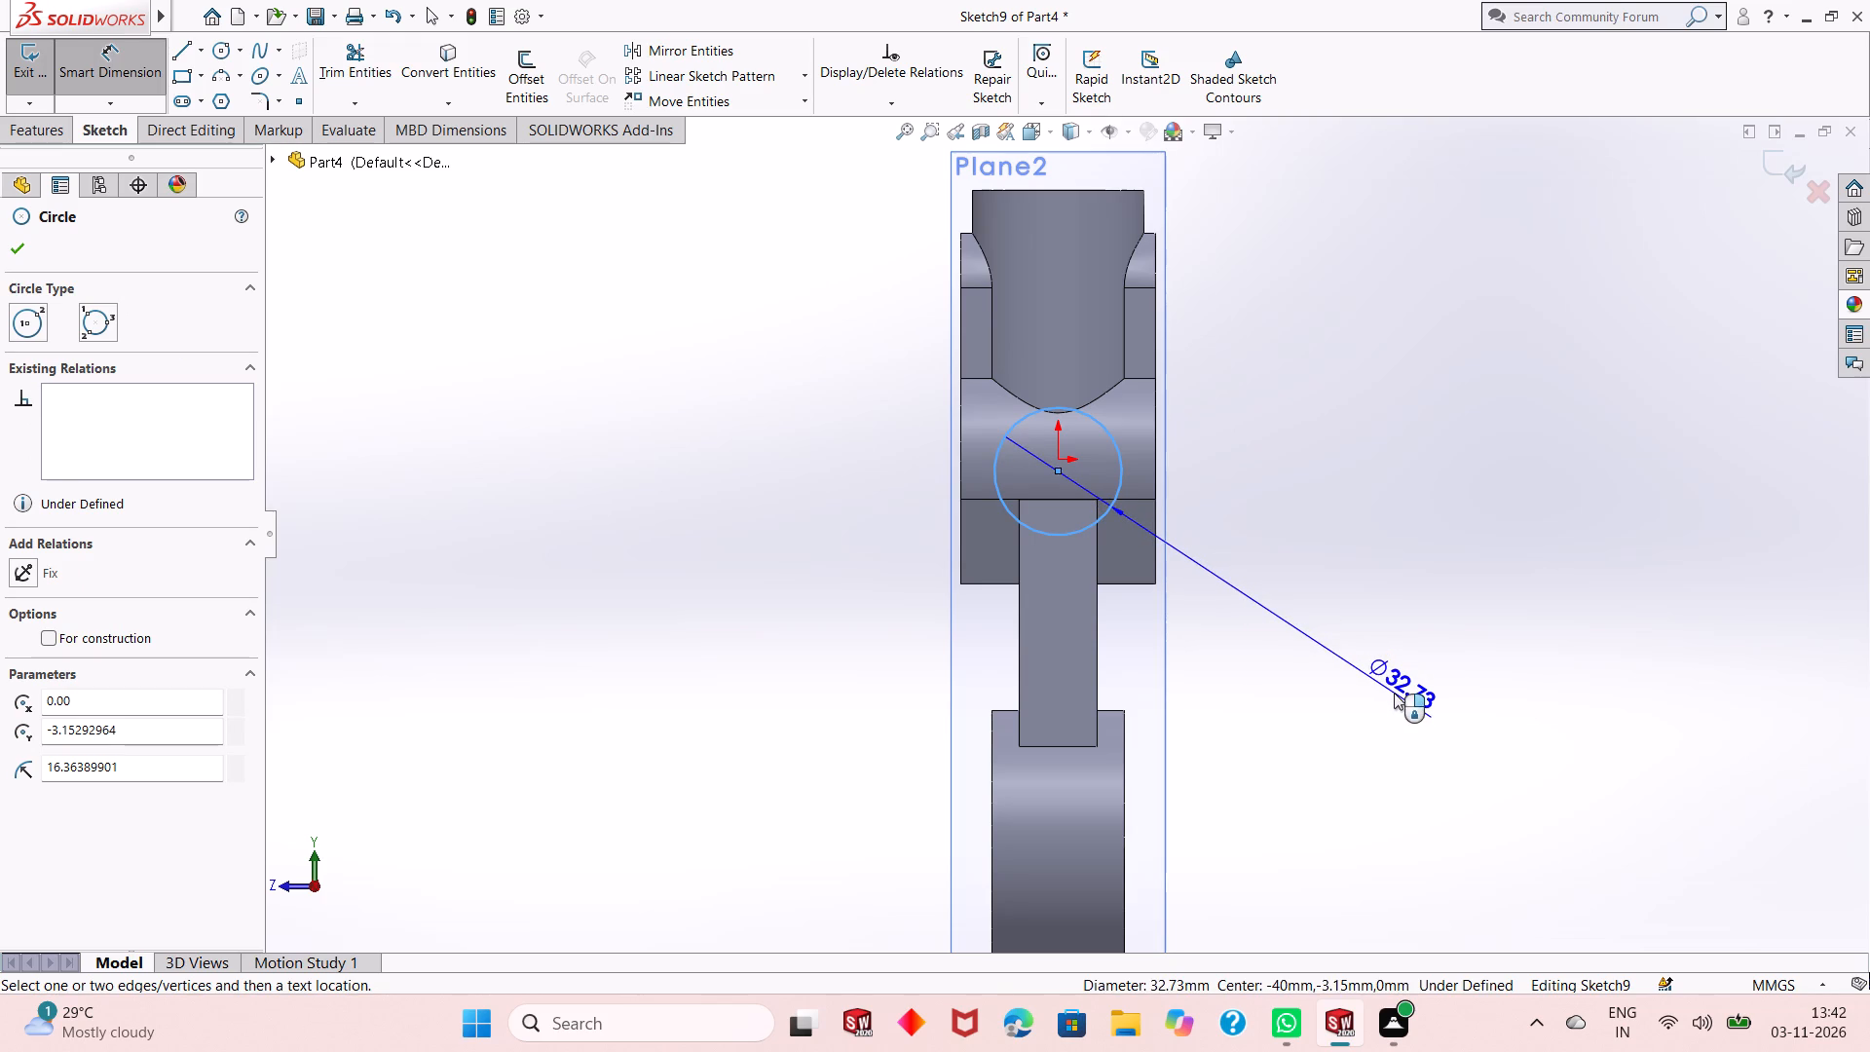
left_click(1394, 694)
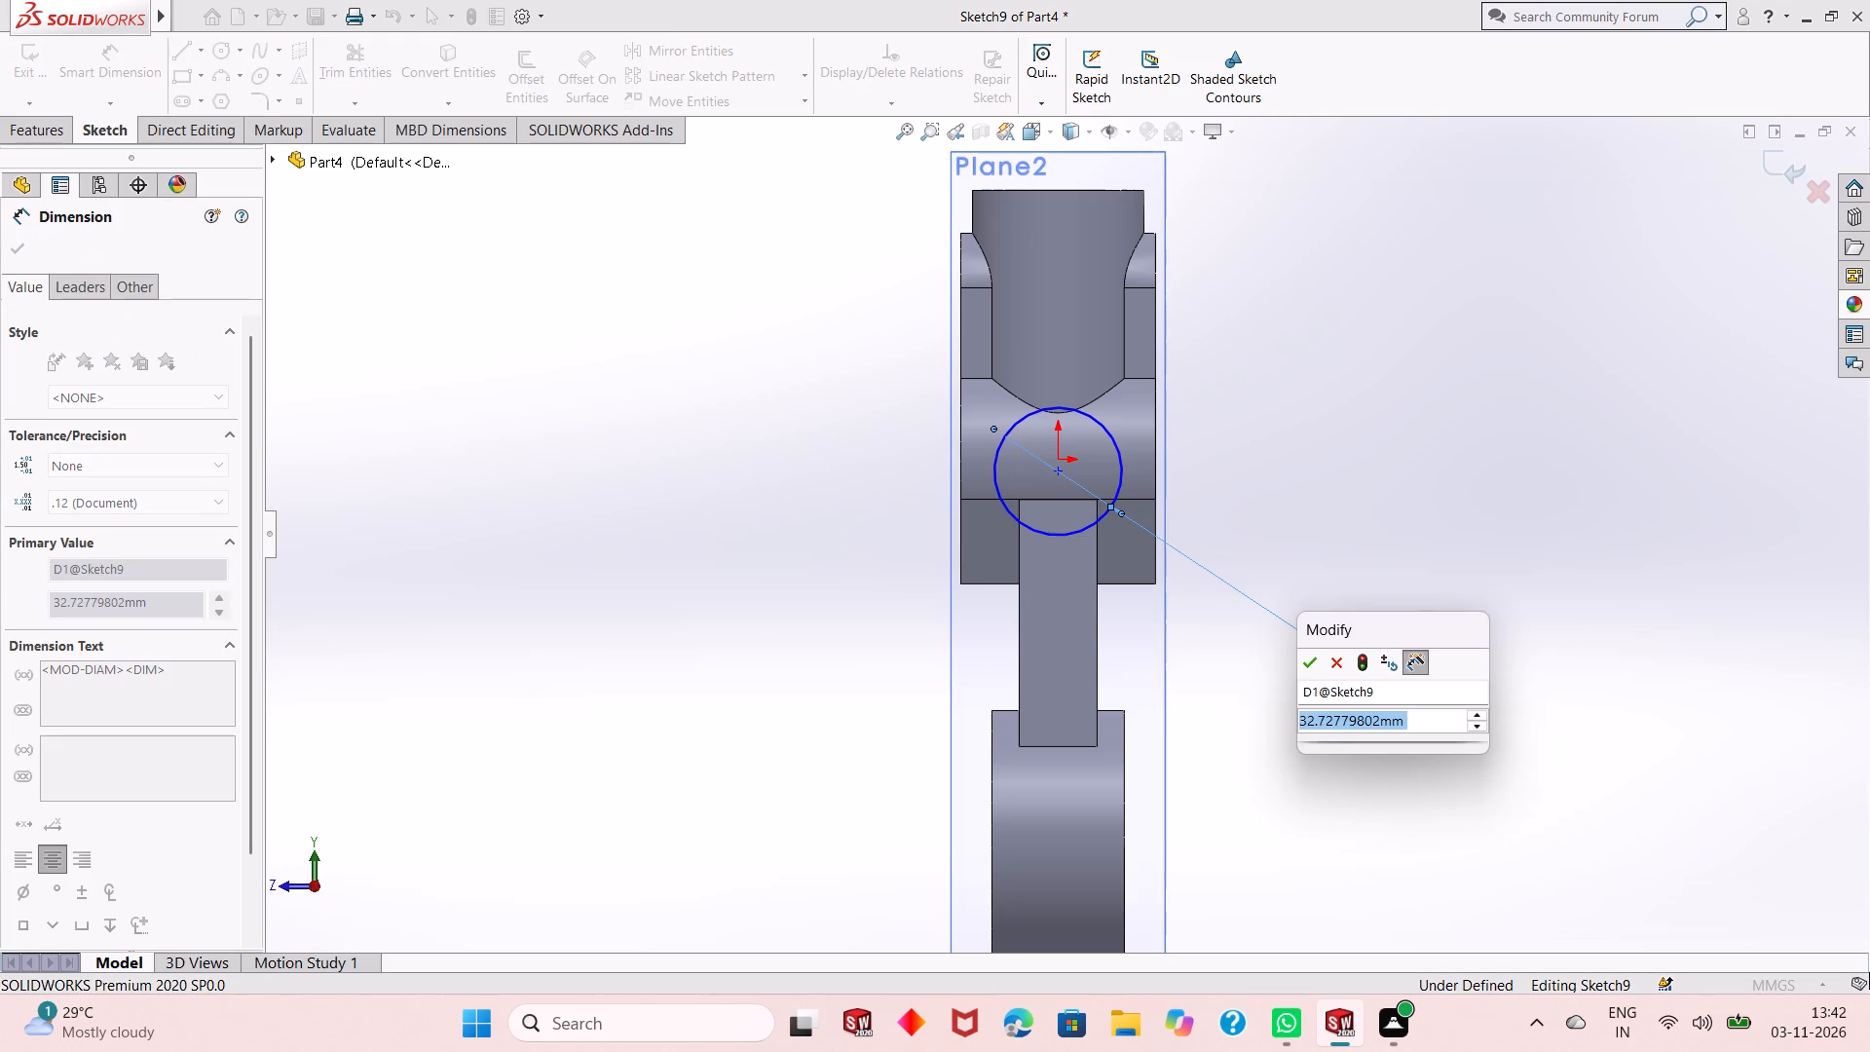
type("28")
key("Return")
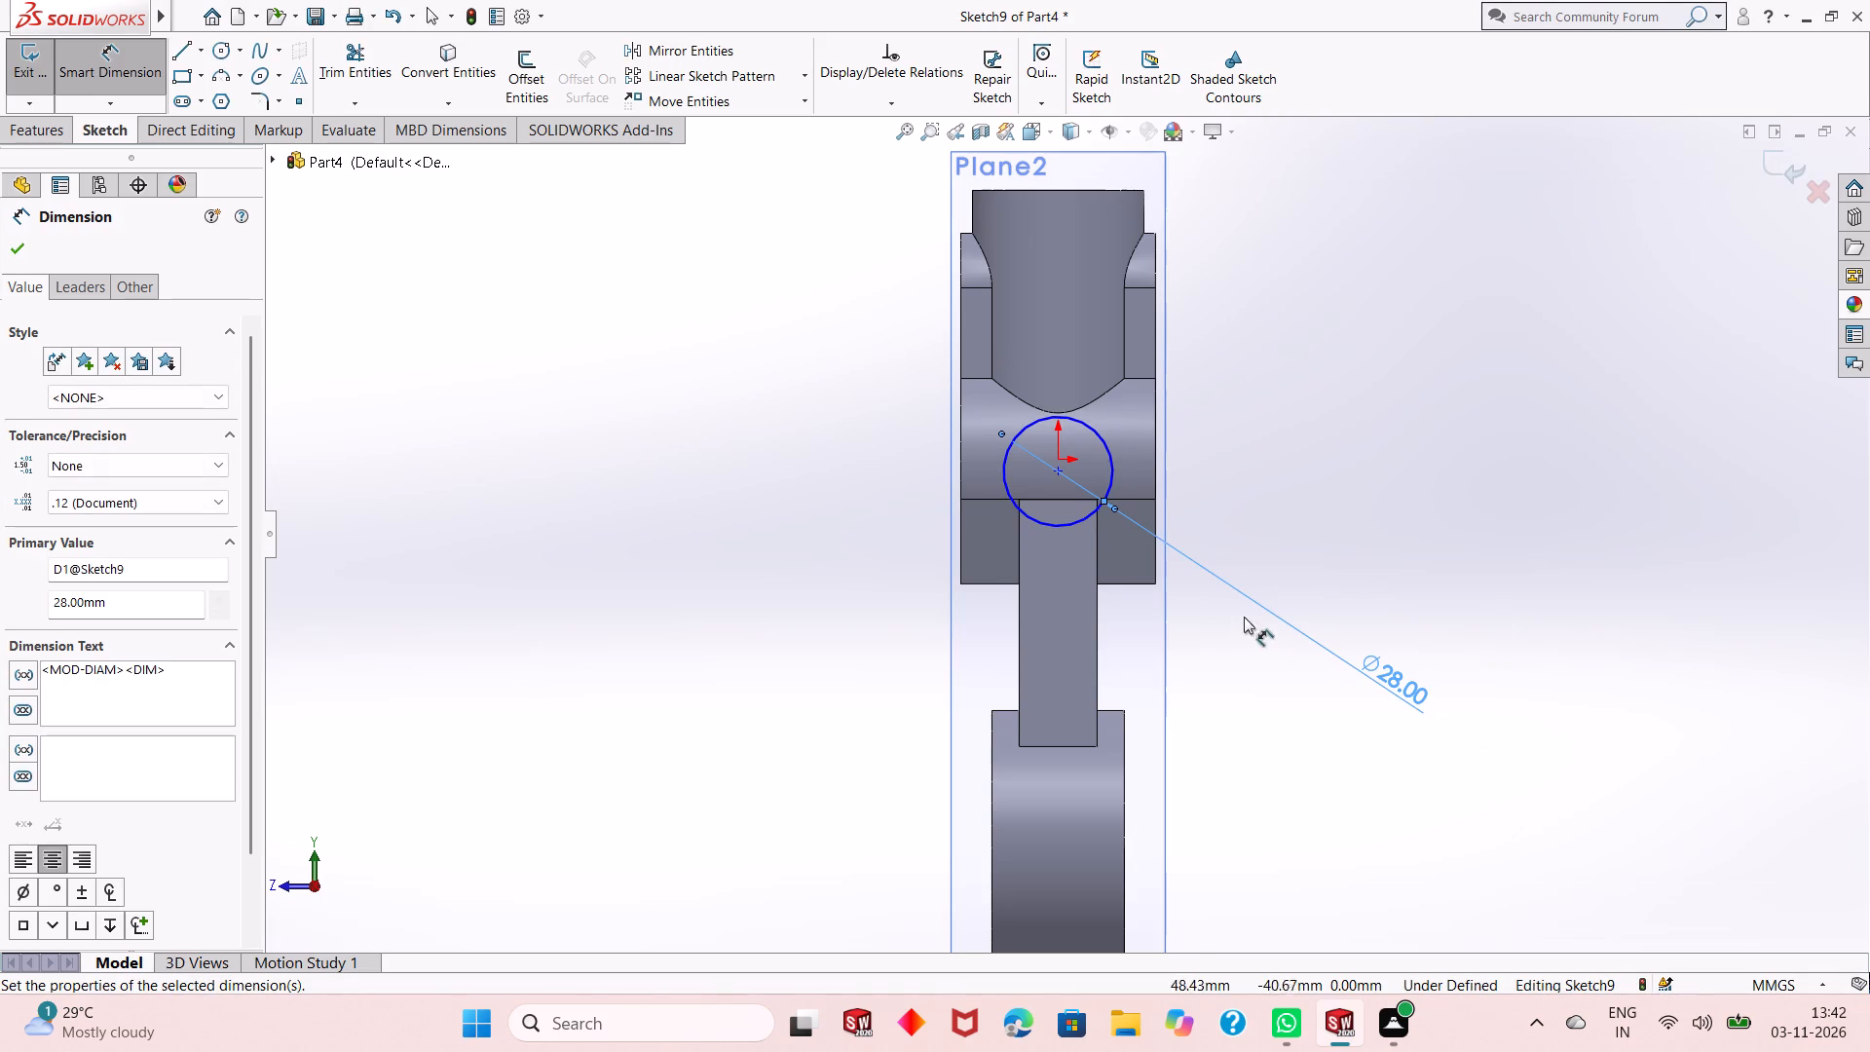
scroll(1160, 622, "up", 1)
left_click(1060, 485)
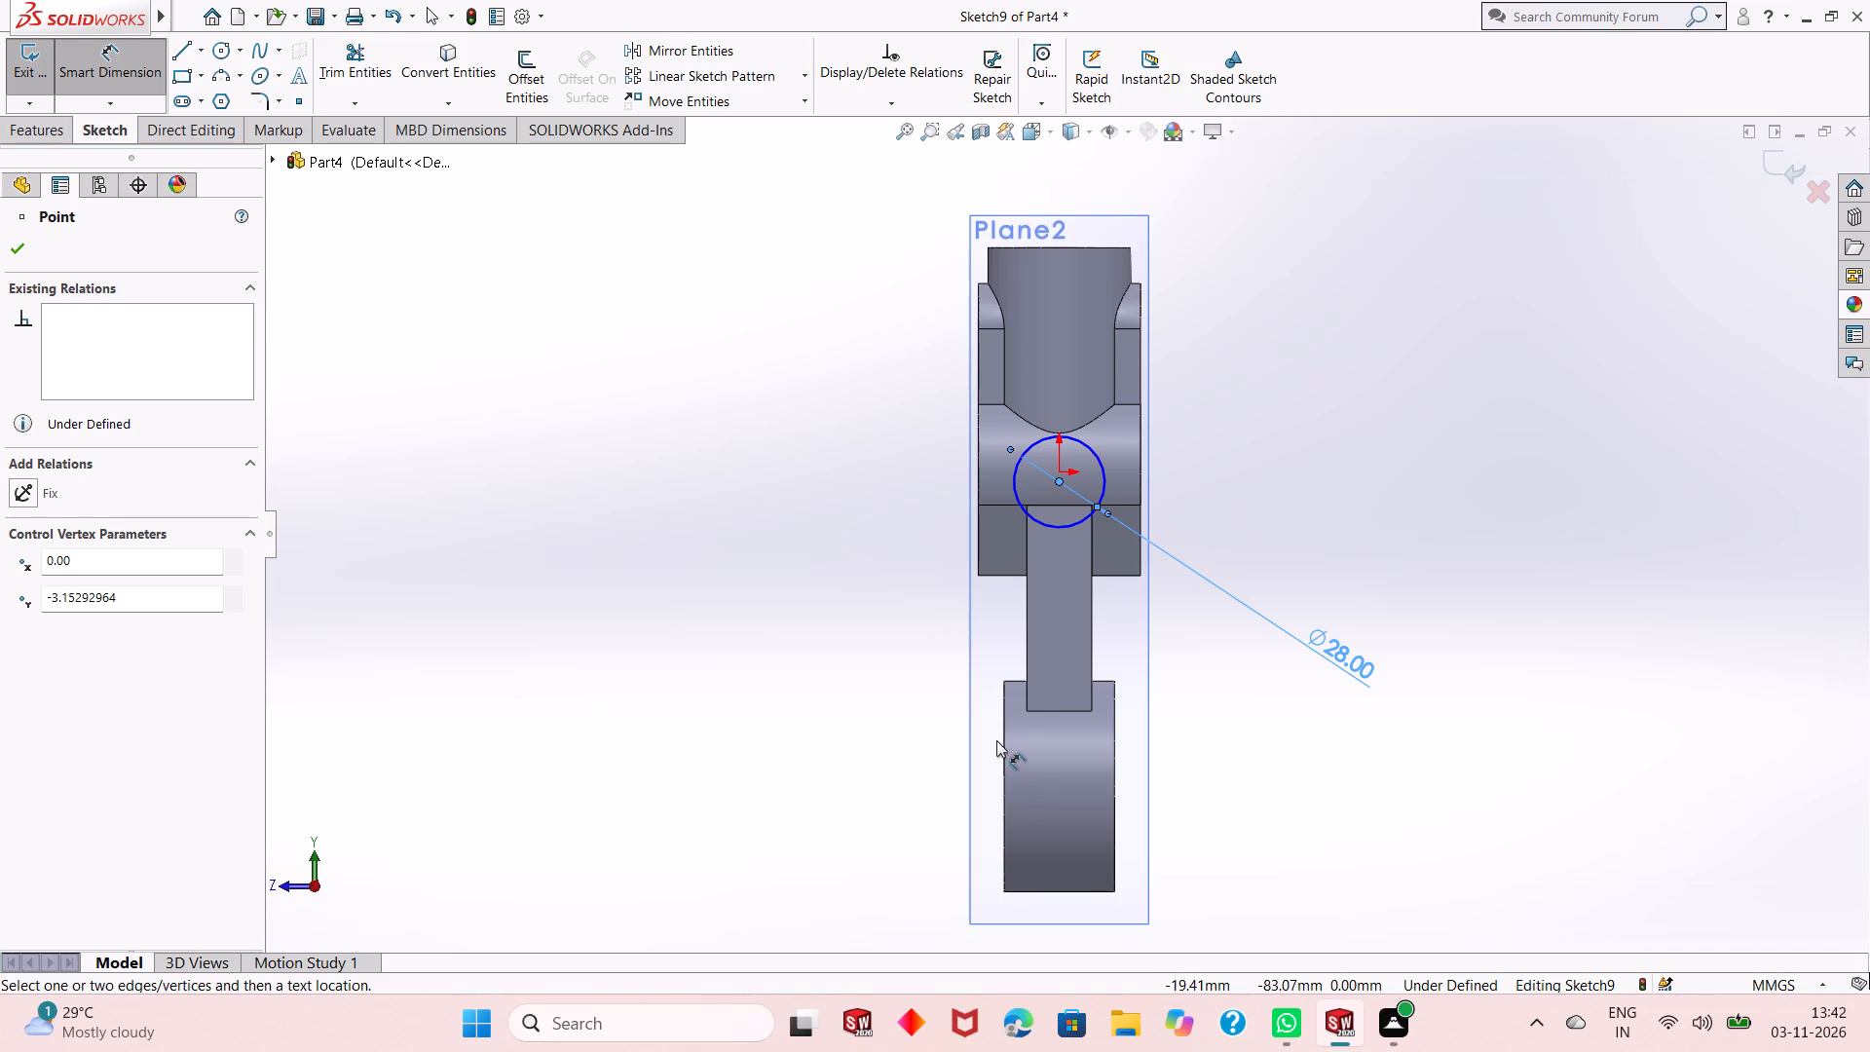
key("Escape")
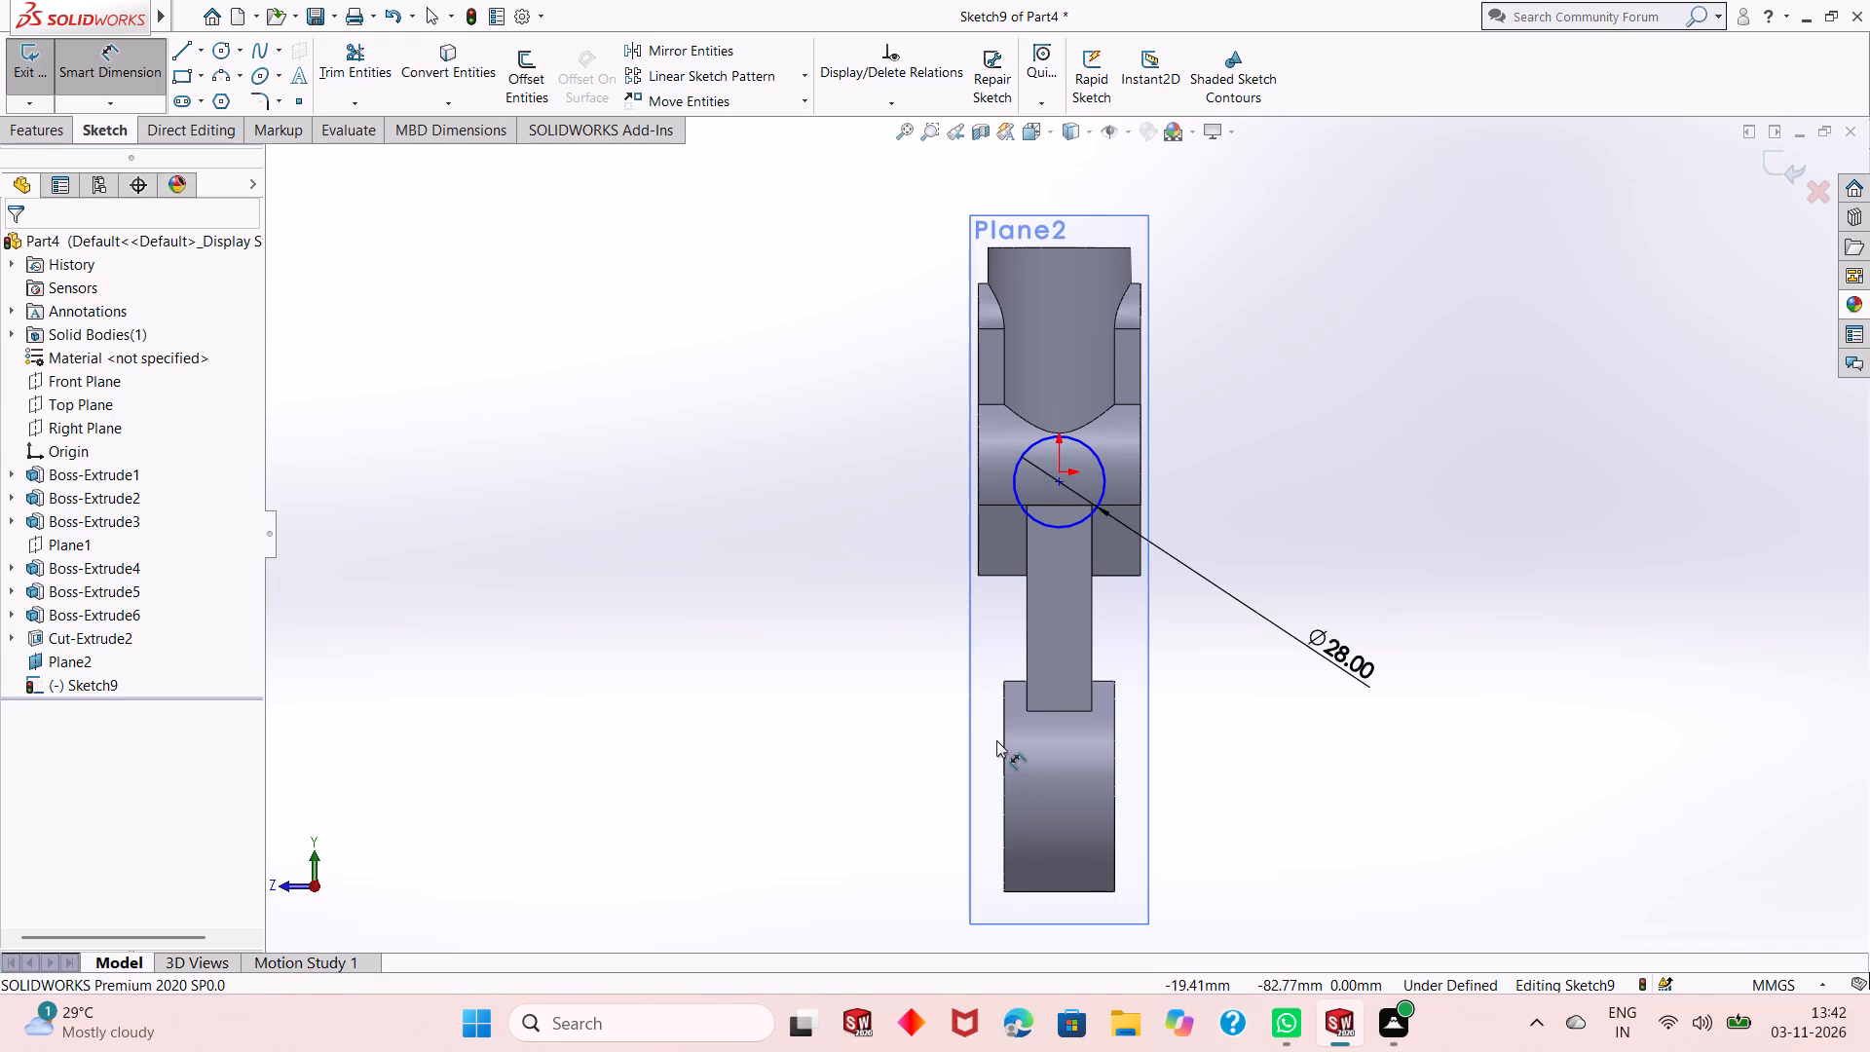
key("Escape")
Draw a short horizontal construction line outward from the midpoint of the lower cylinder's side edge.
left_click(202, 56)
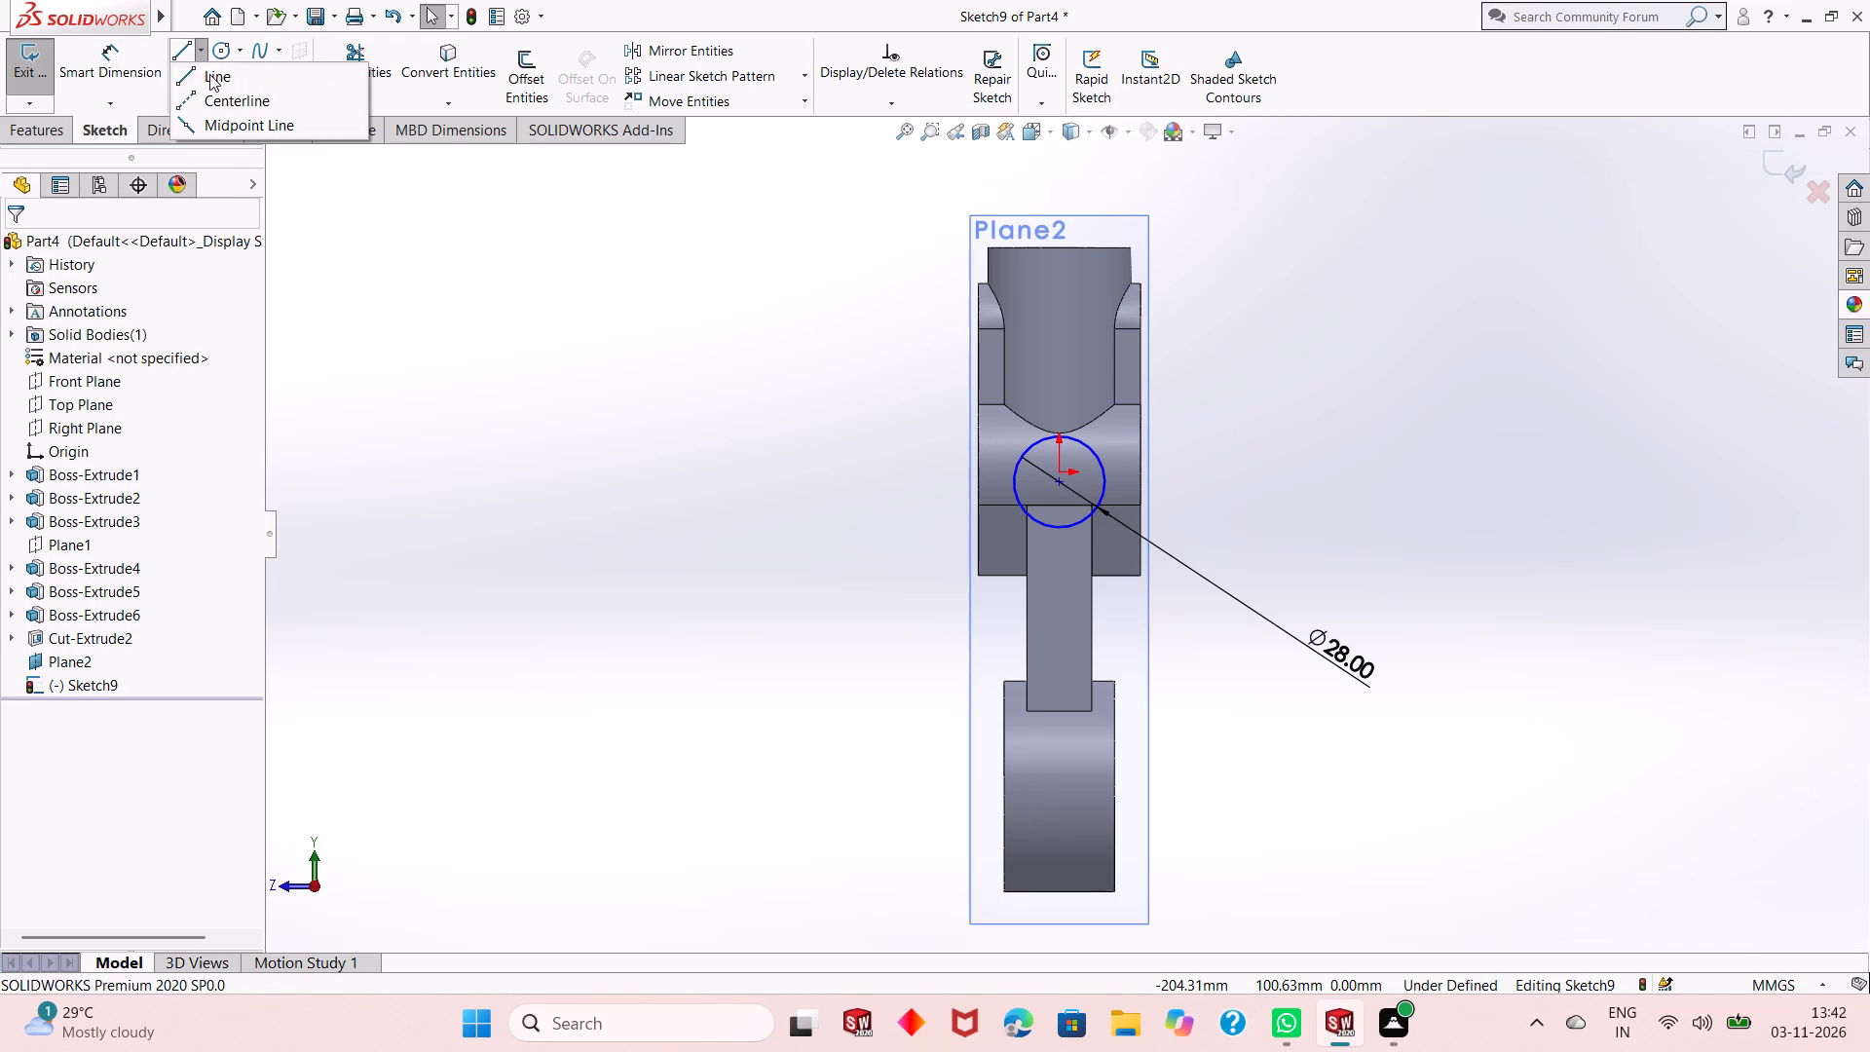
left_click(222, 107)
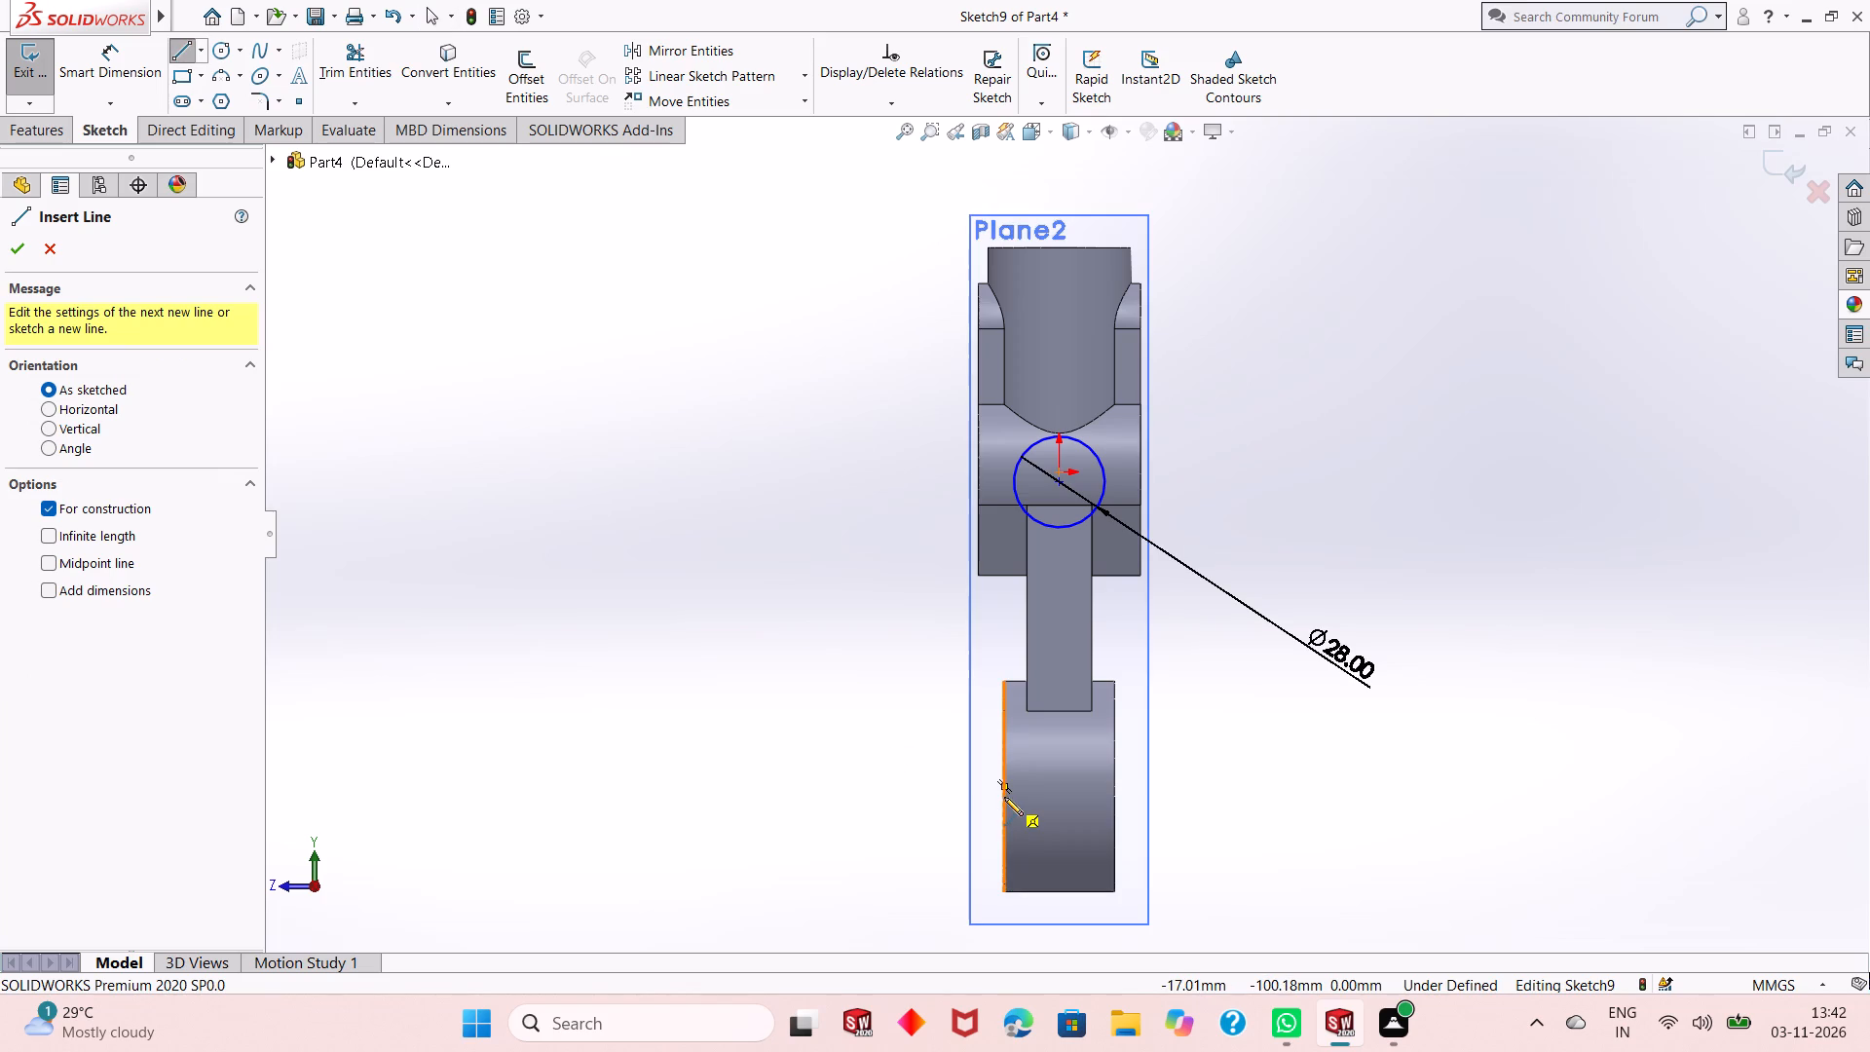
left_click(1002, 786)
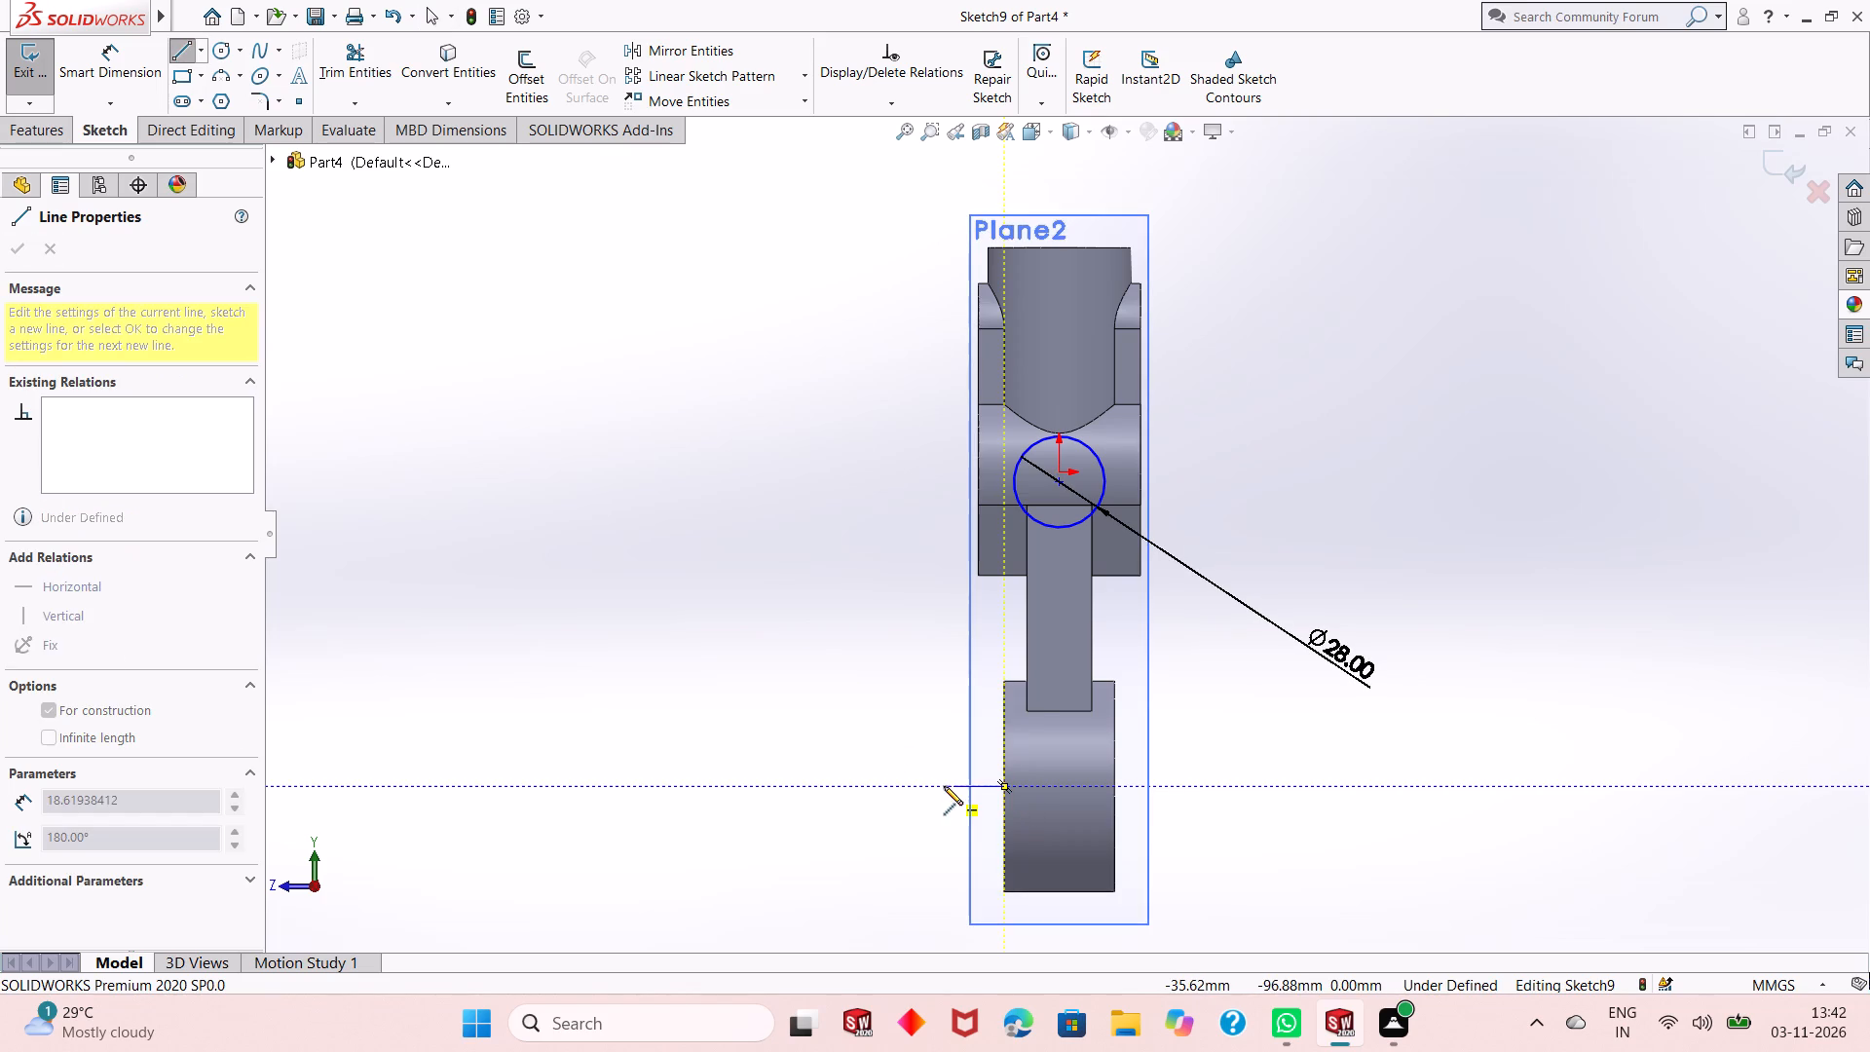
left_click(980, 787)
key("Escape")
key("Escape")
key("Escape")
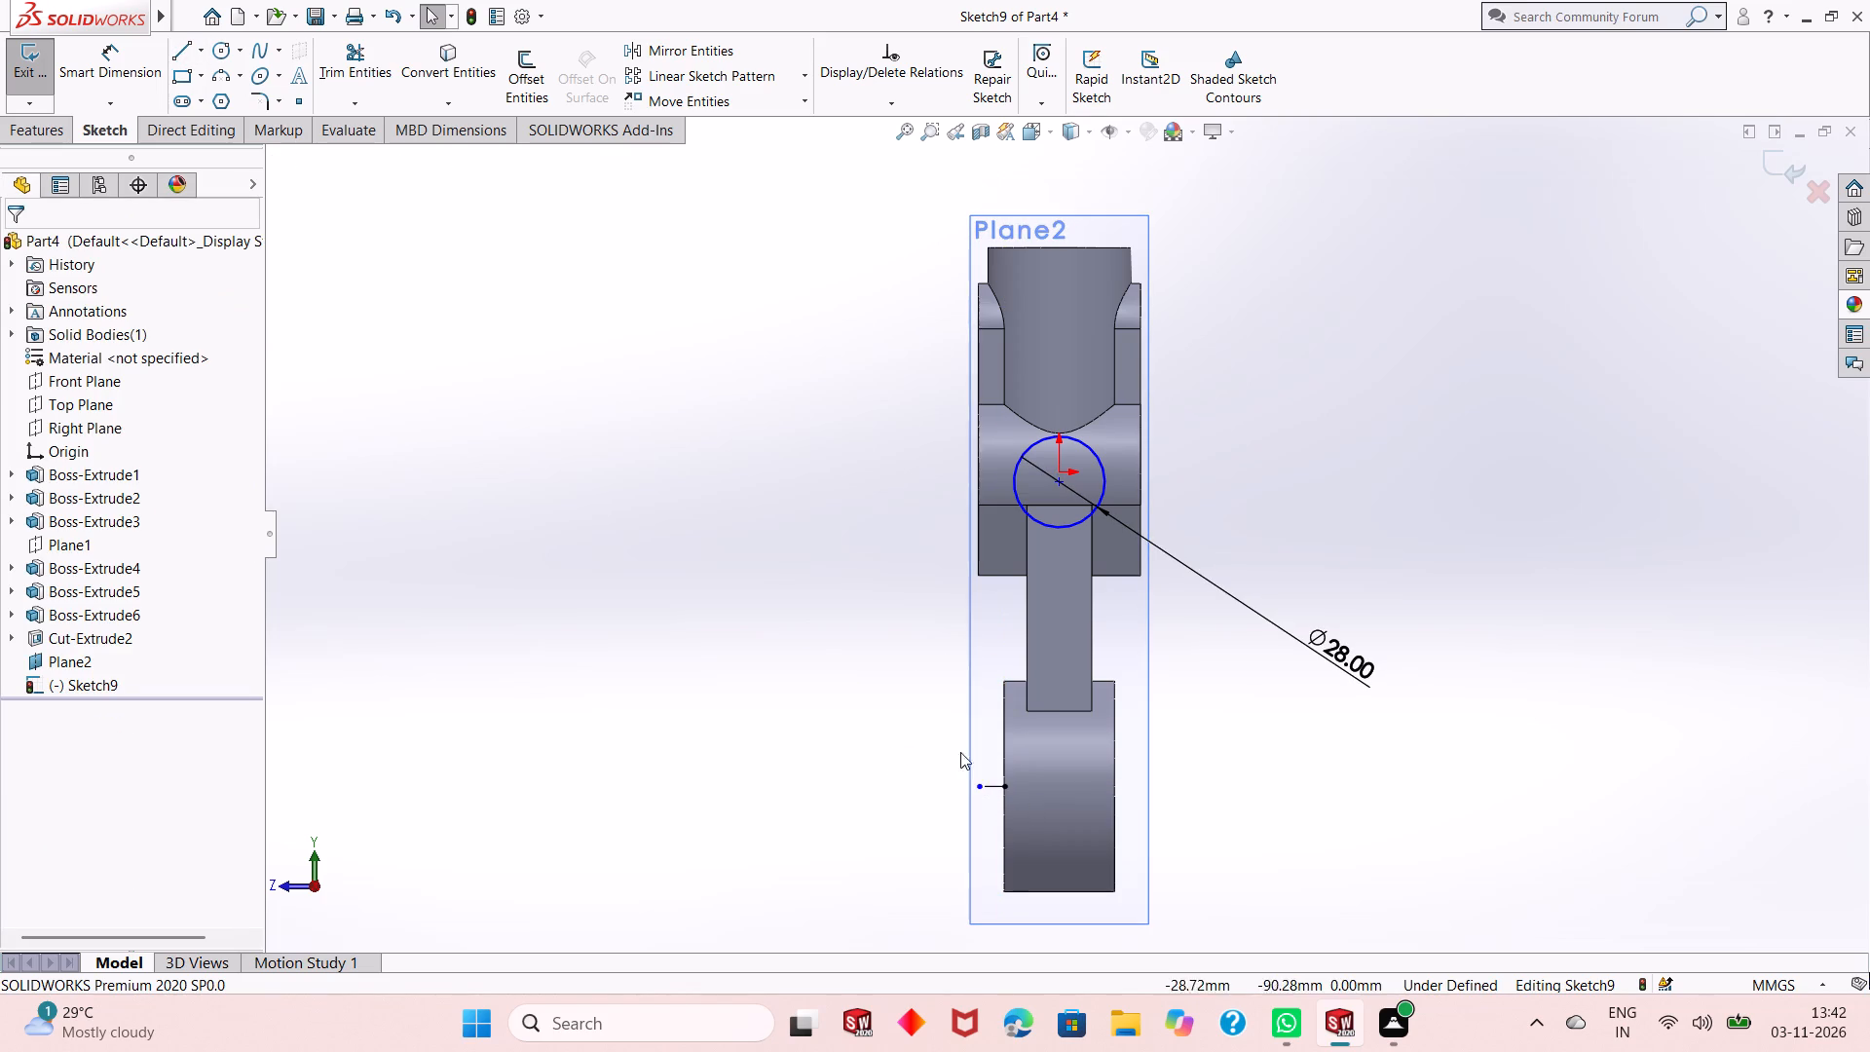
Dimension the vertical distance between the circle's centre and the construction line's endpoint on the lower cylinder as 96 mm.
left_click(136, 79)
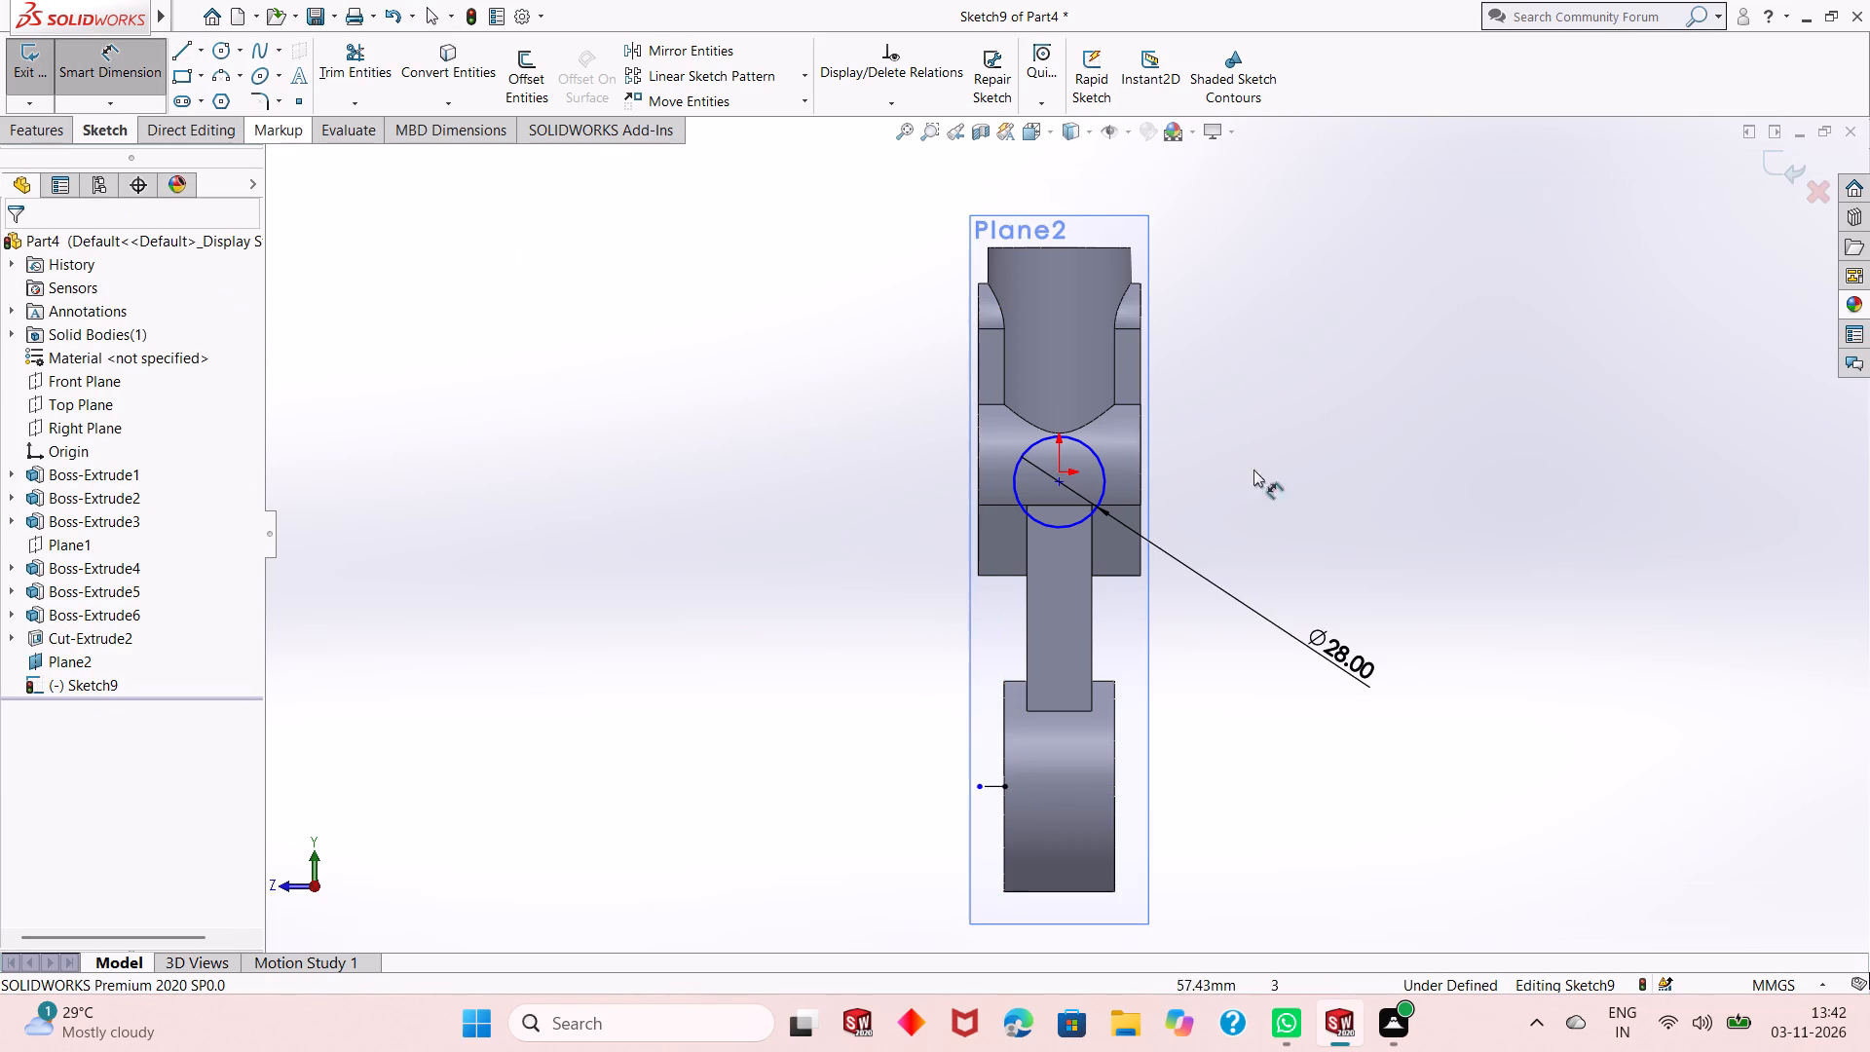
left_click(1056, 480)
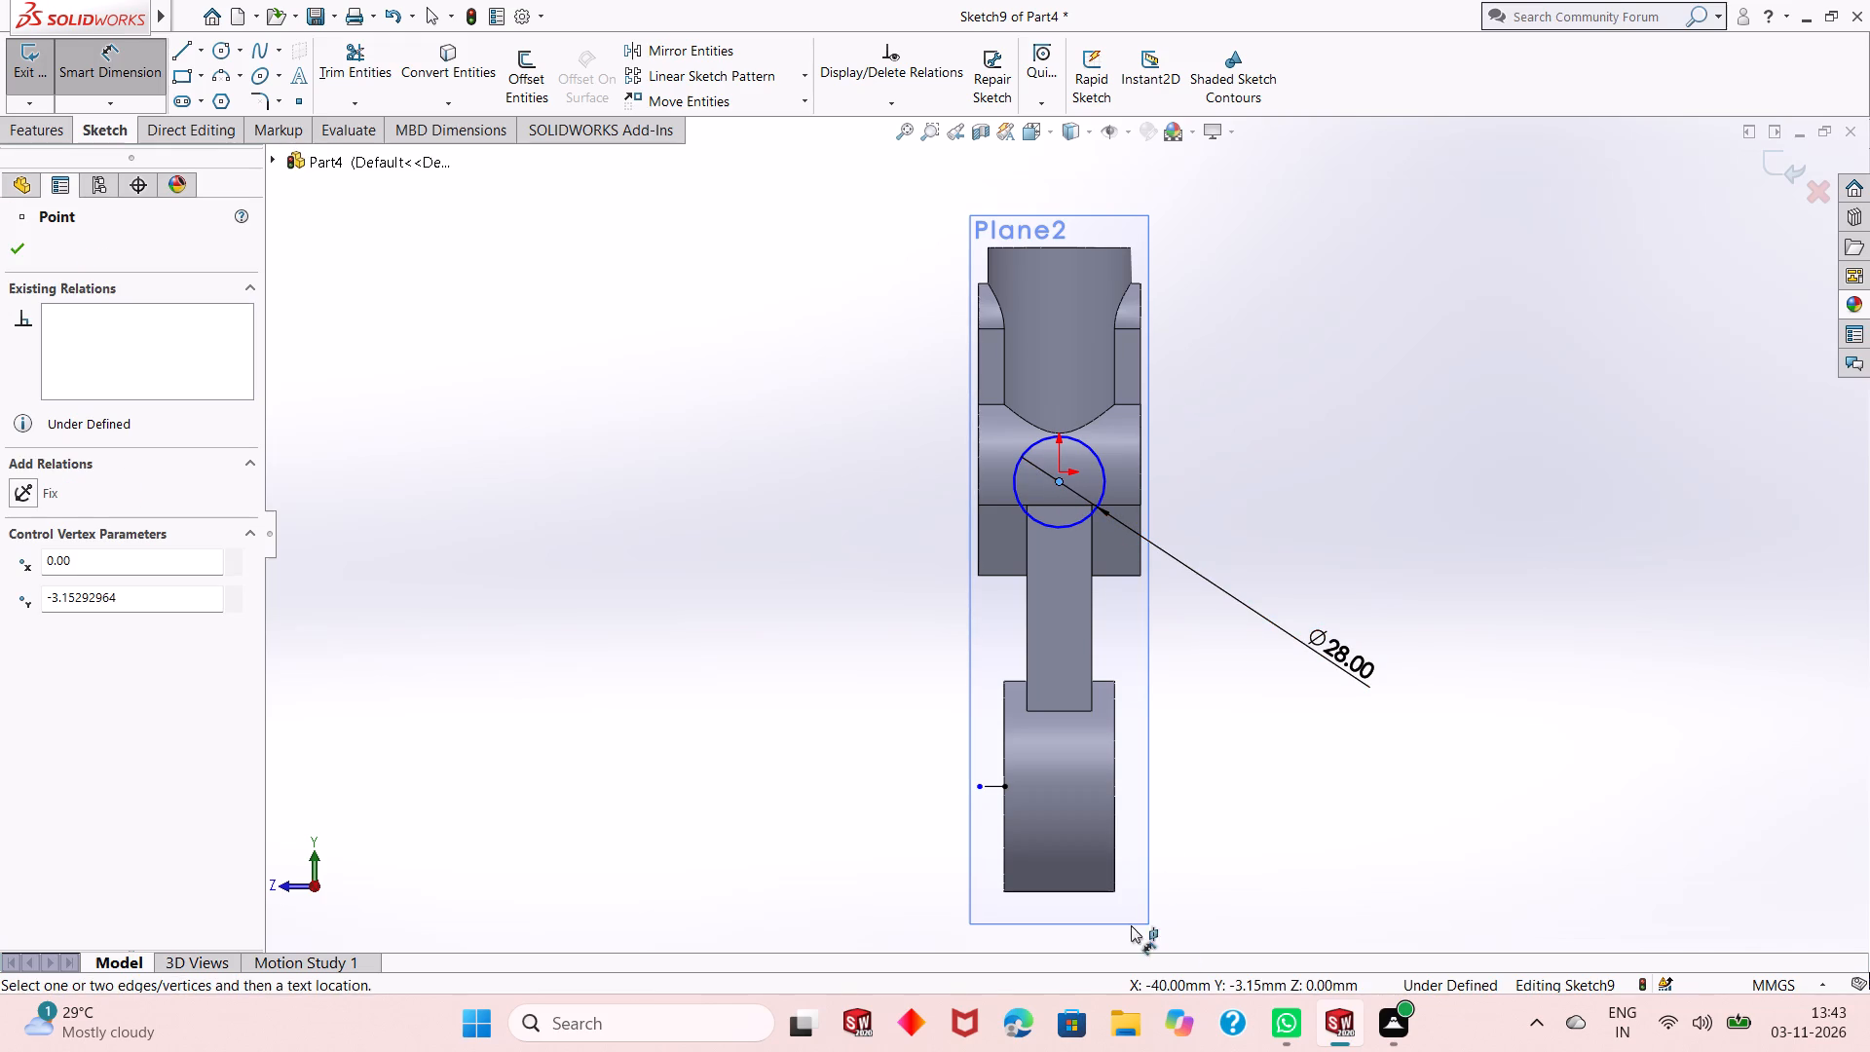
left_click(1008, 787)
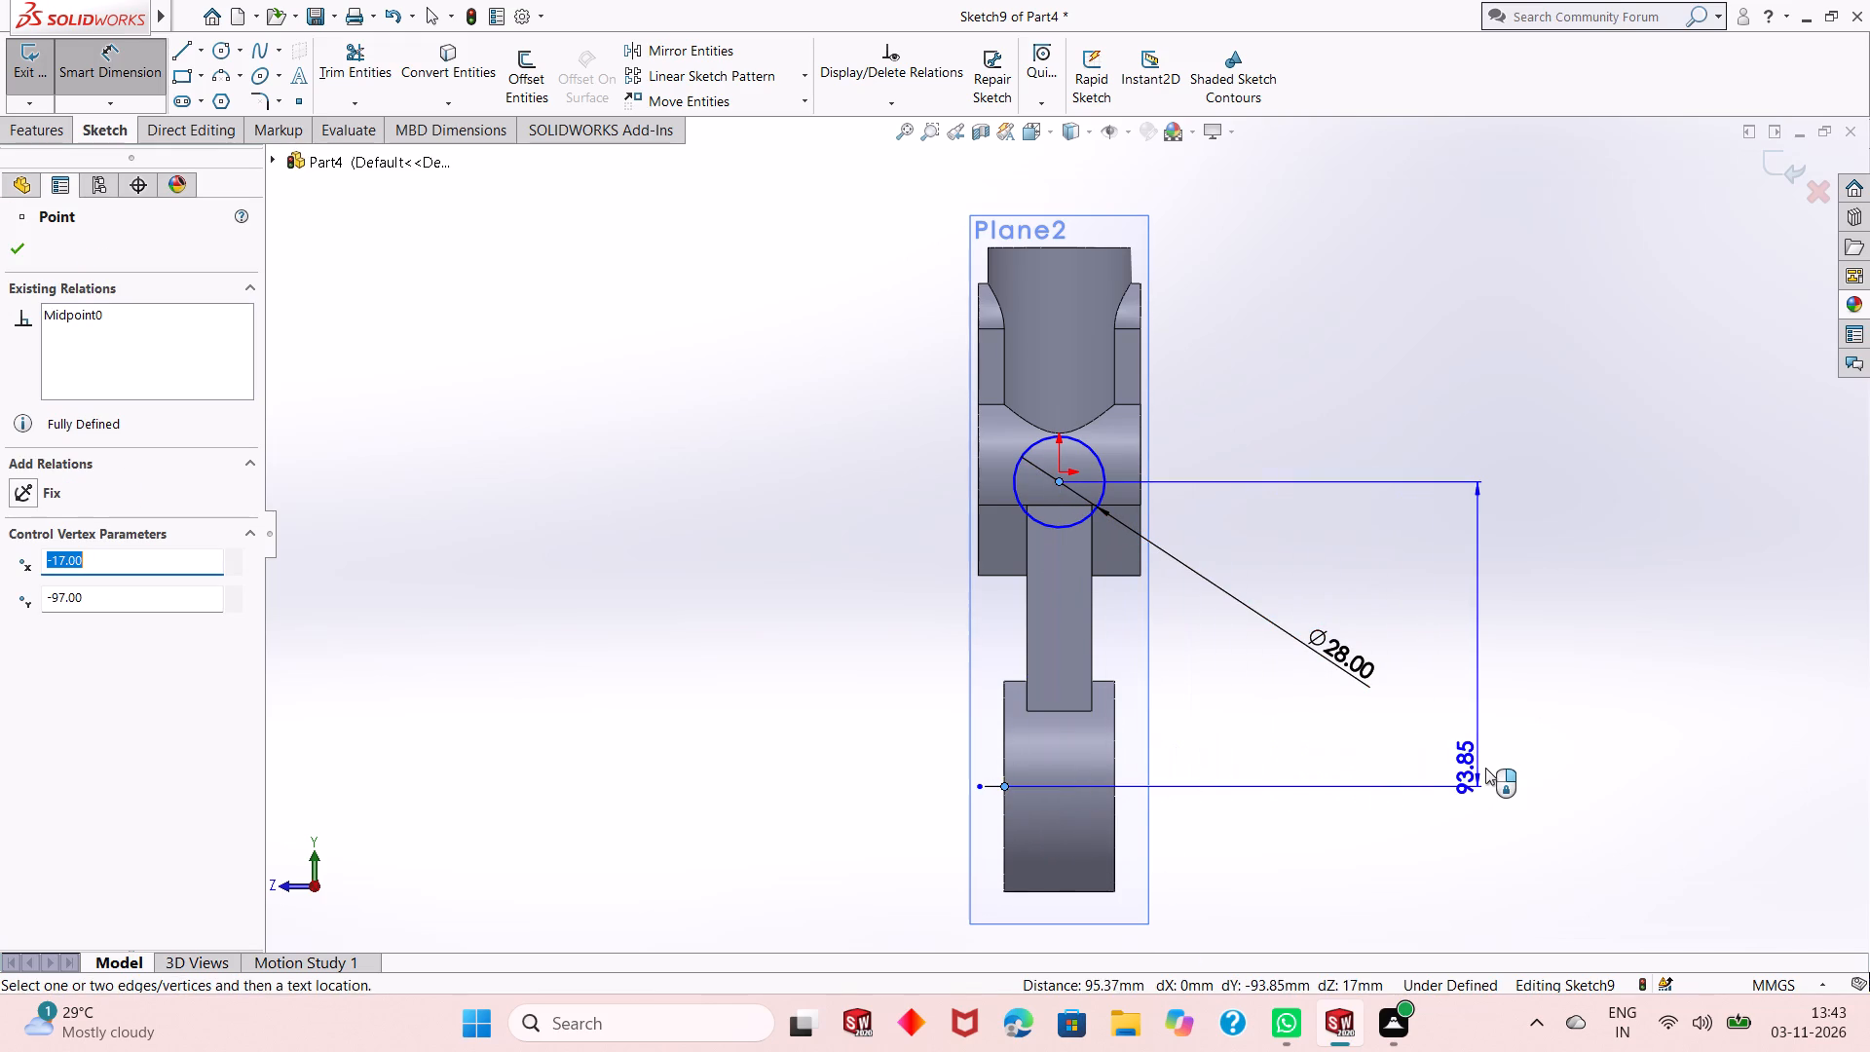
left_click(1485, 768)
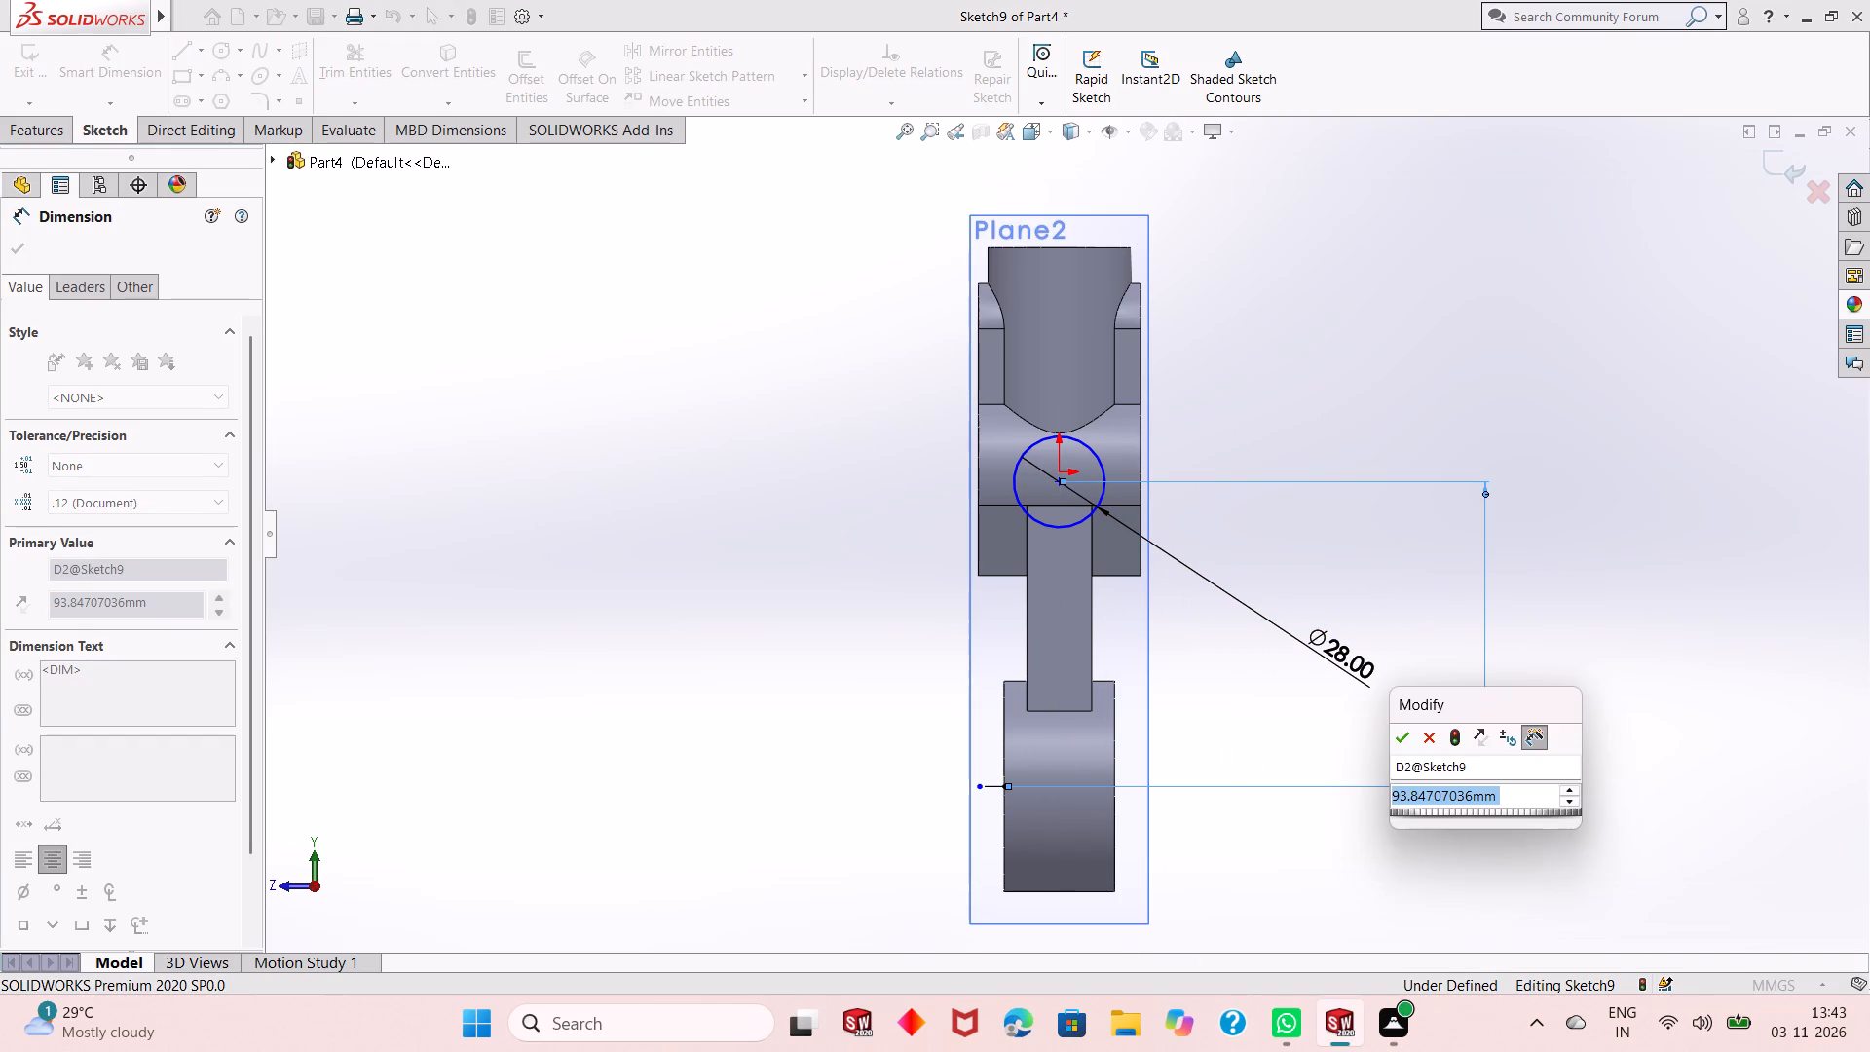
type("96")
key("Return")
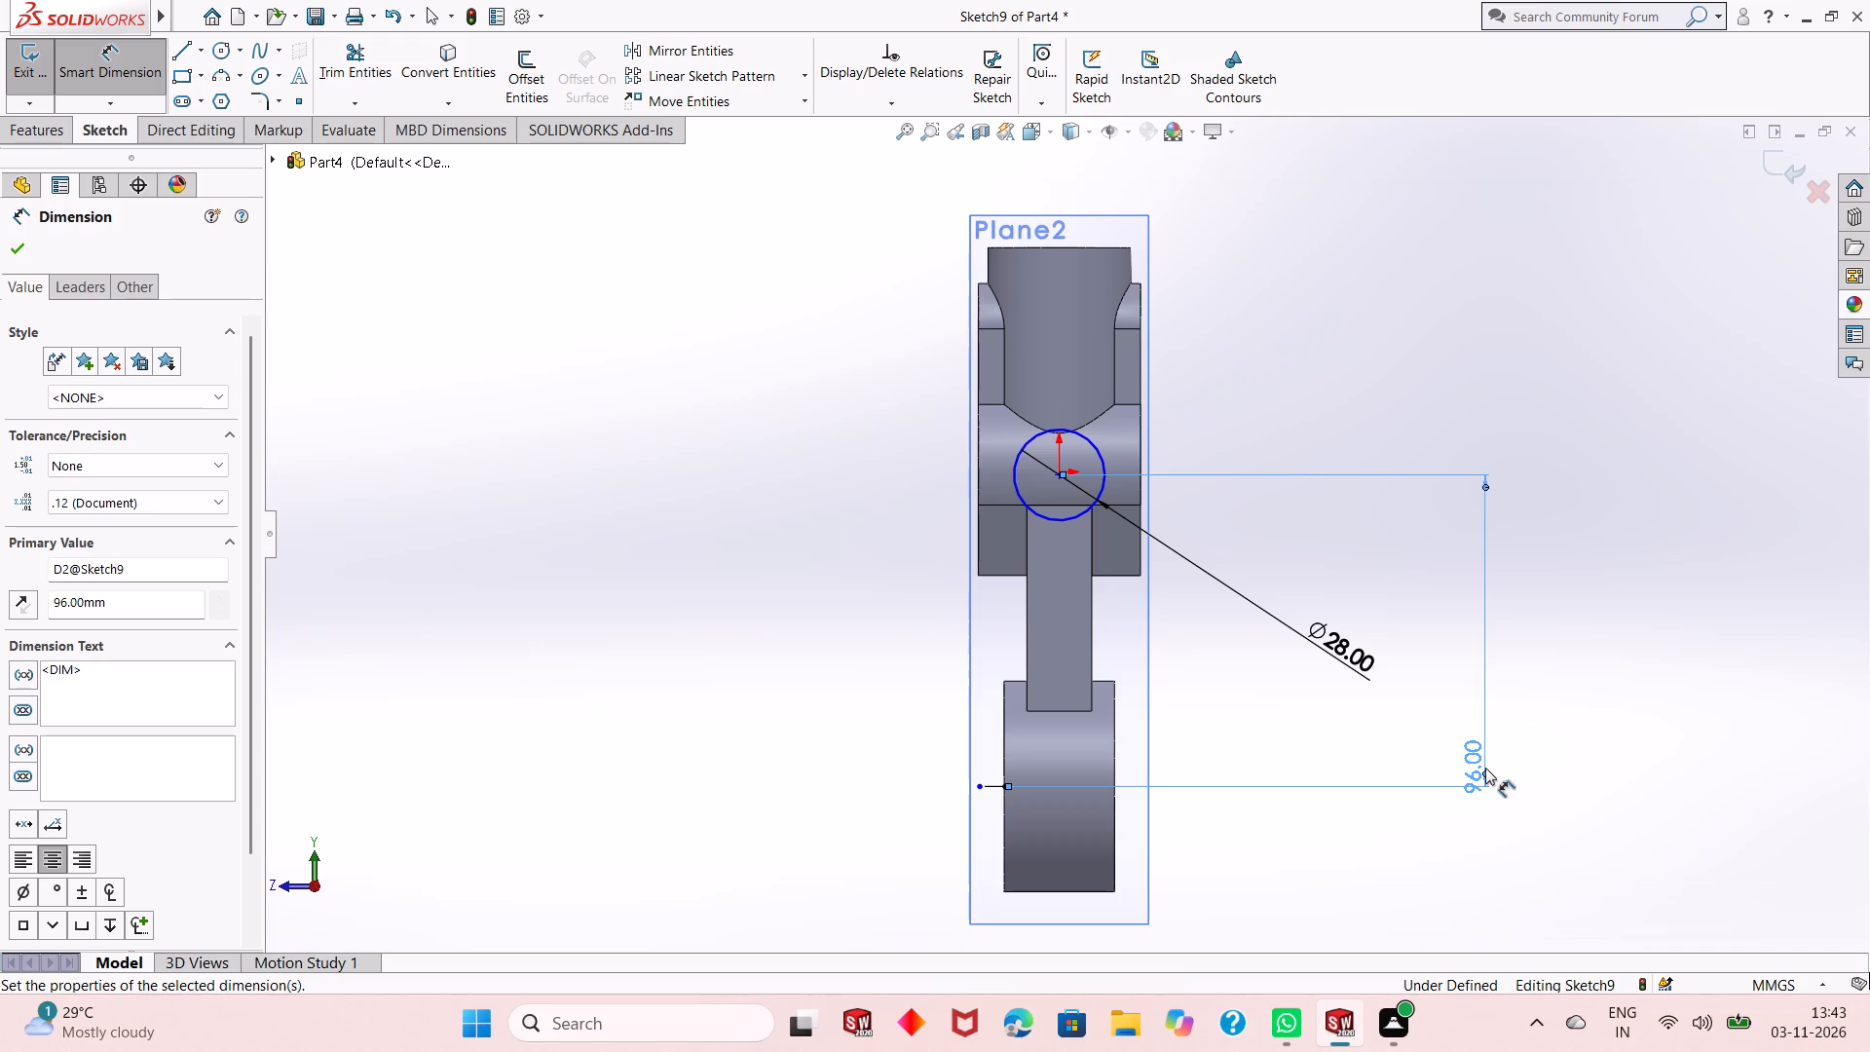
scroll(1073, 498, "down", 3)
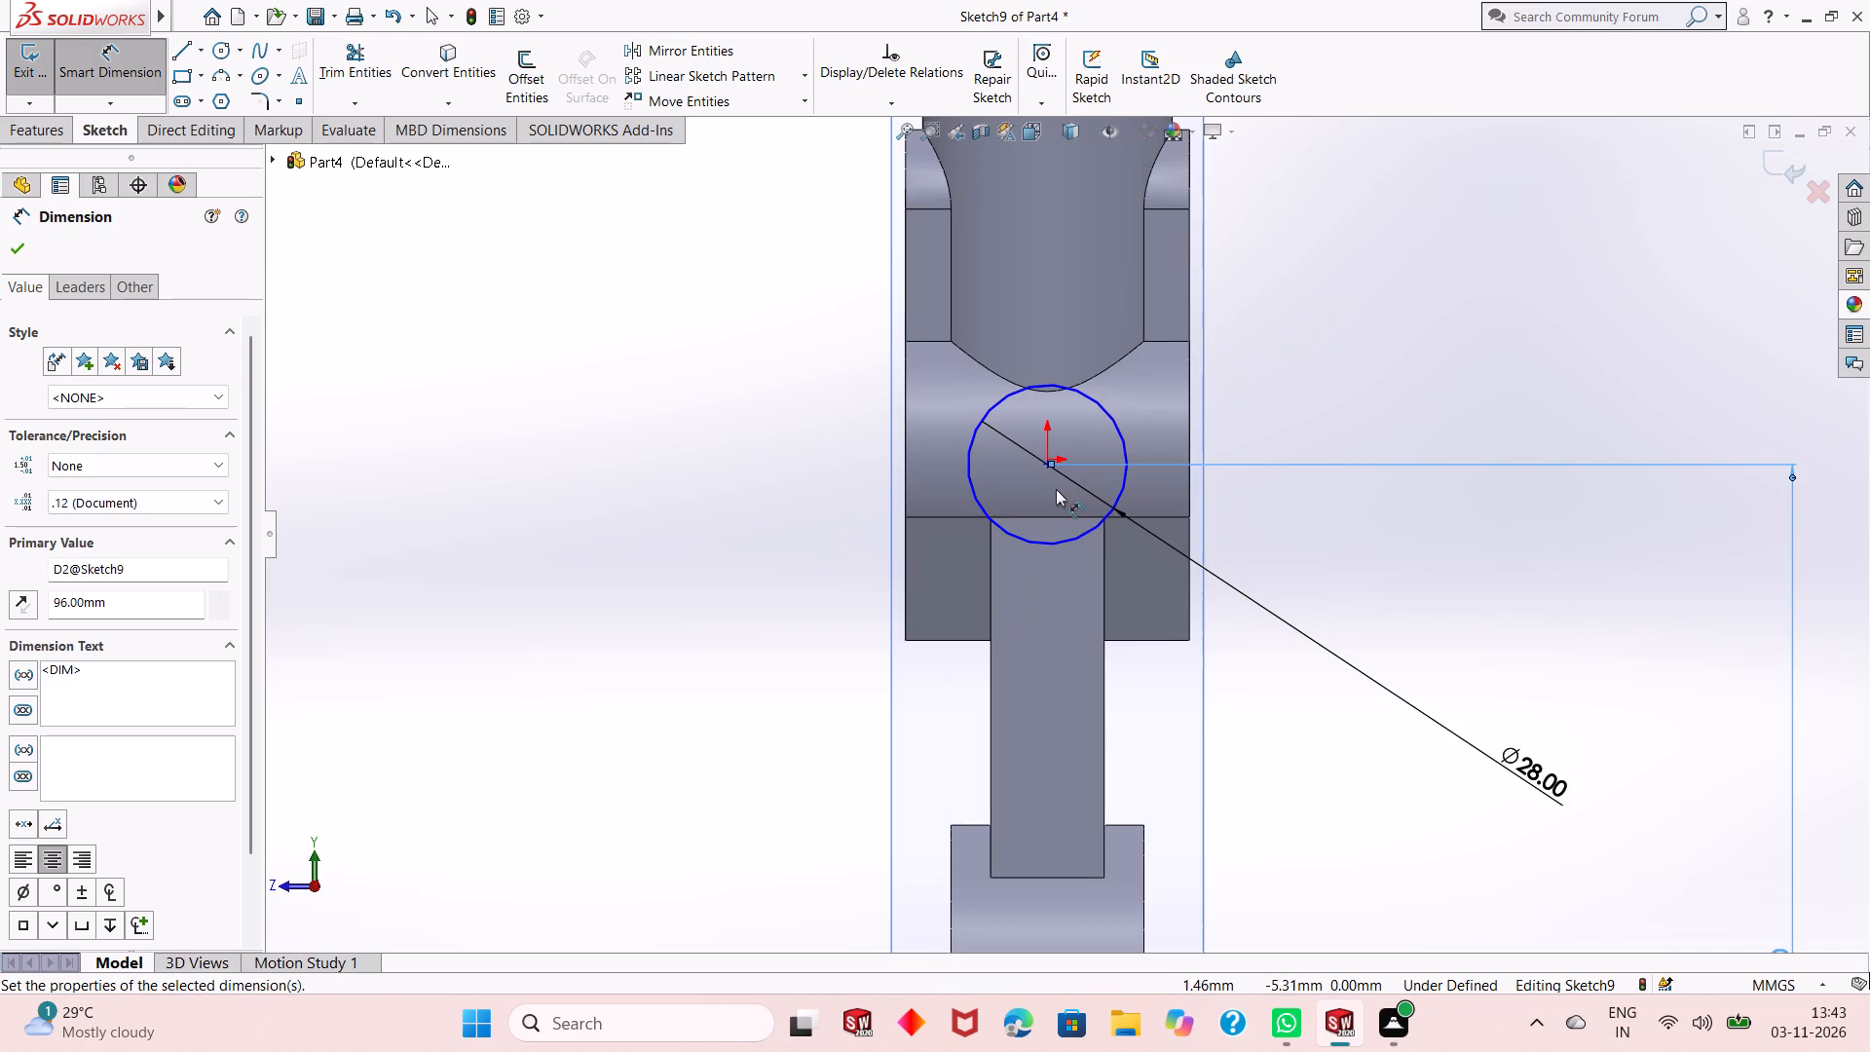
right_click(1451, 315)
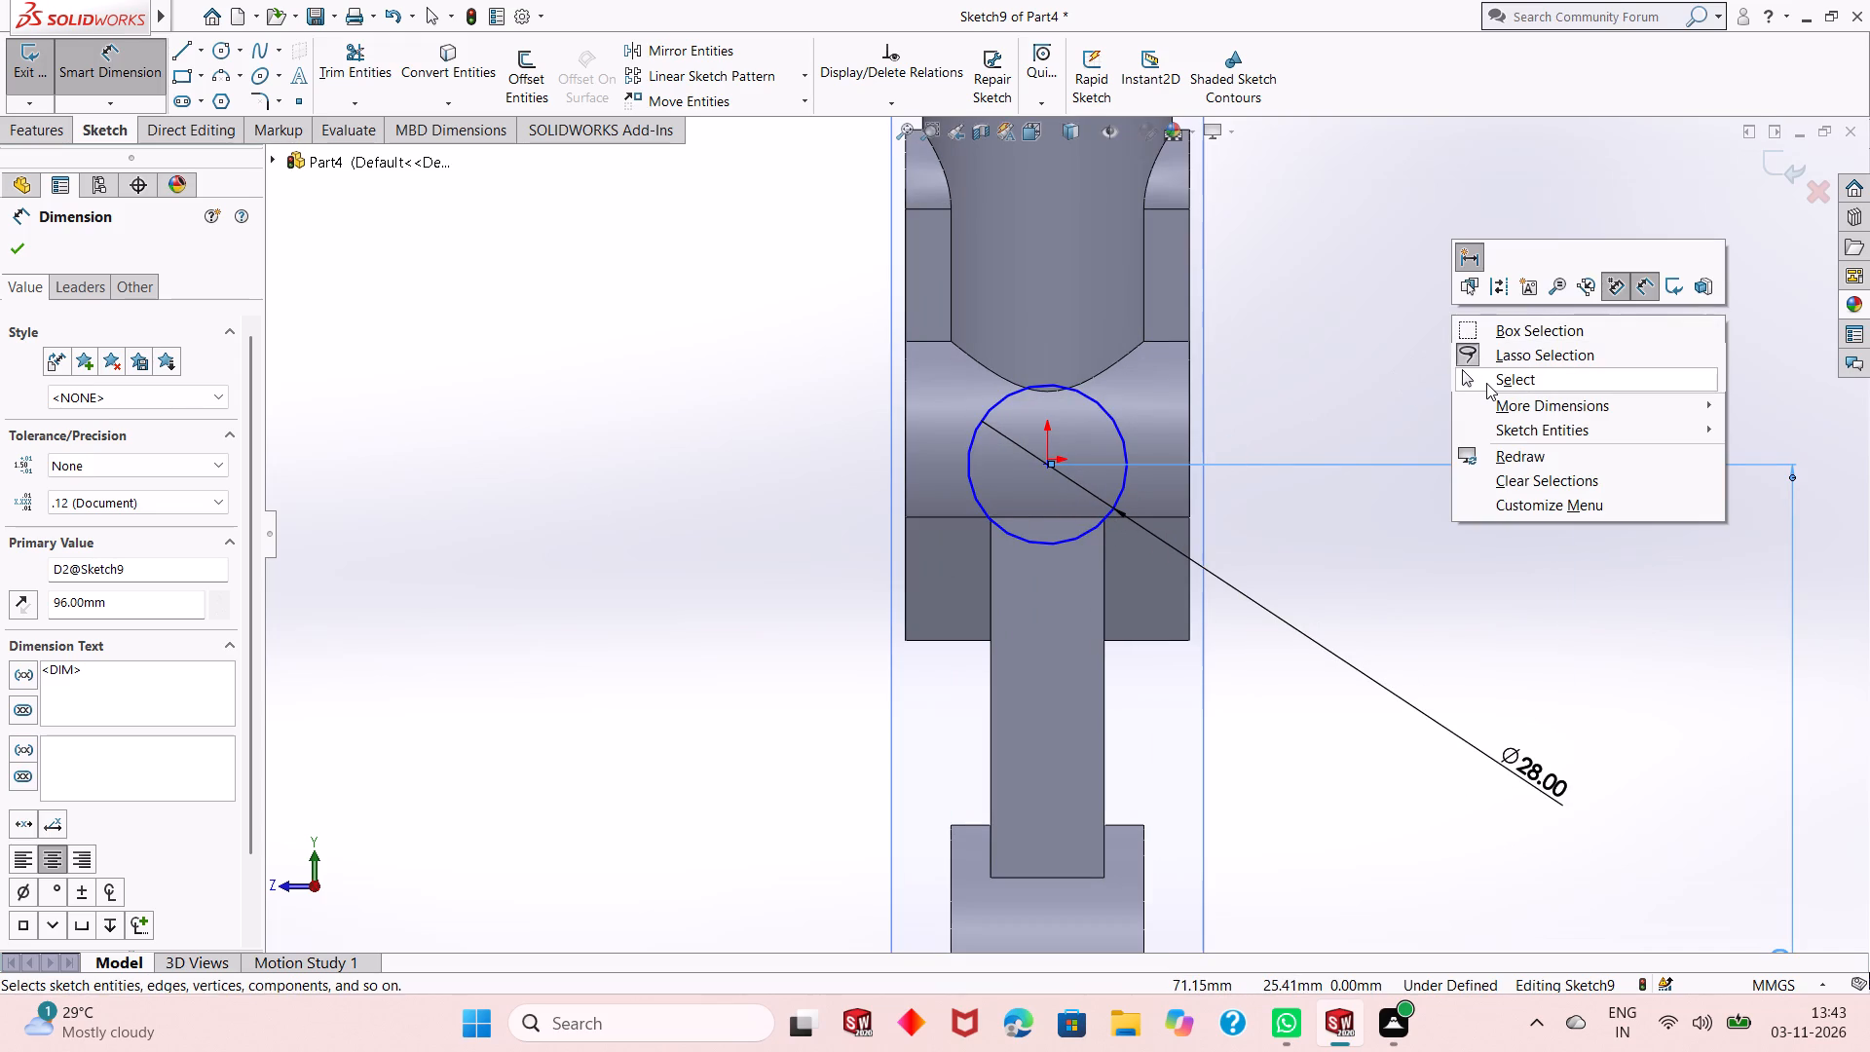
left_click(1486, 383)
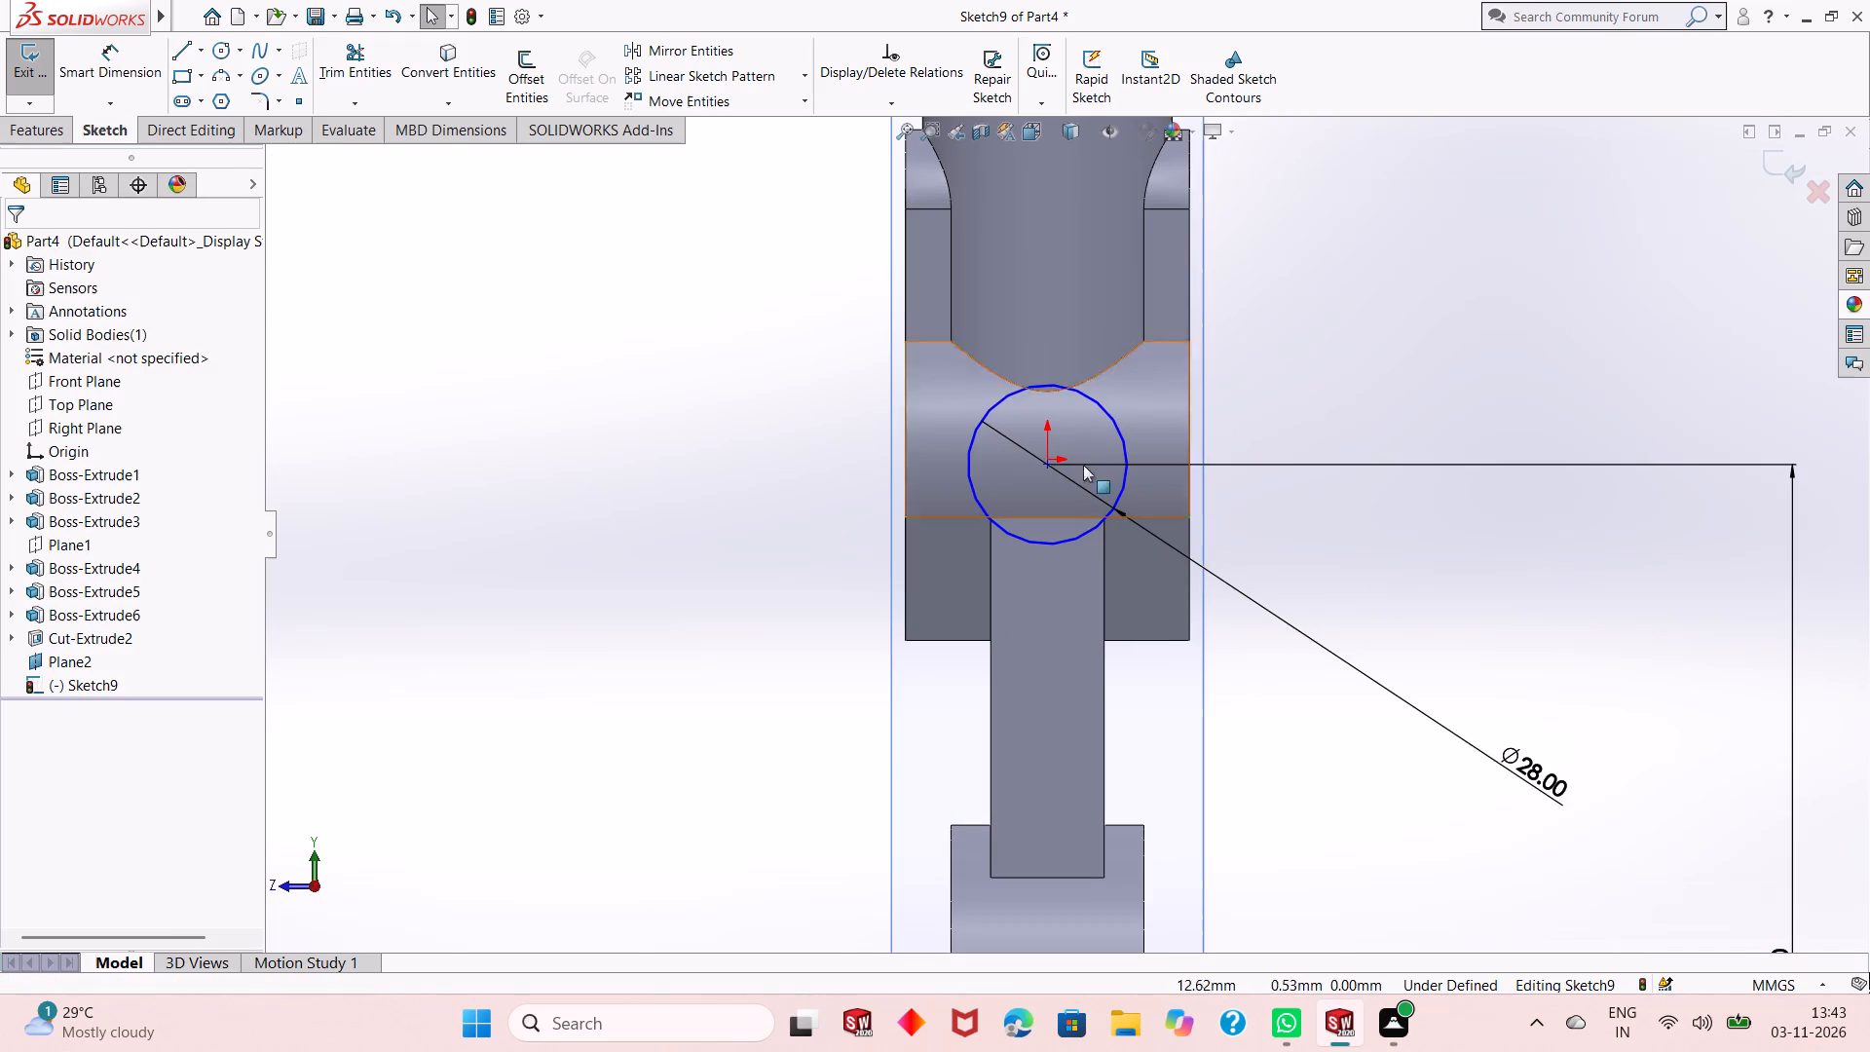
Add a vertical relation between the circle's centre and the origin.
scroll(1046, 468, "down", 5)
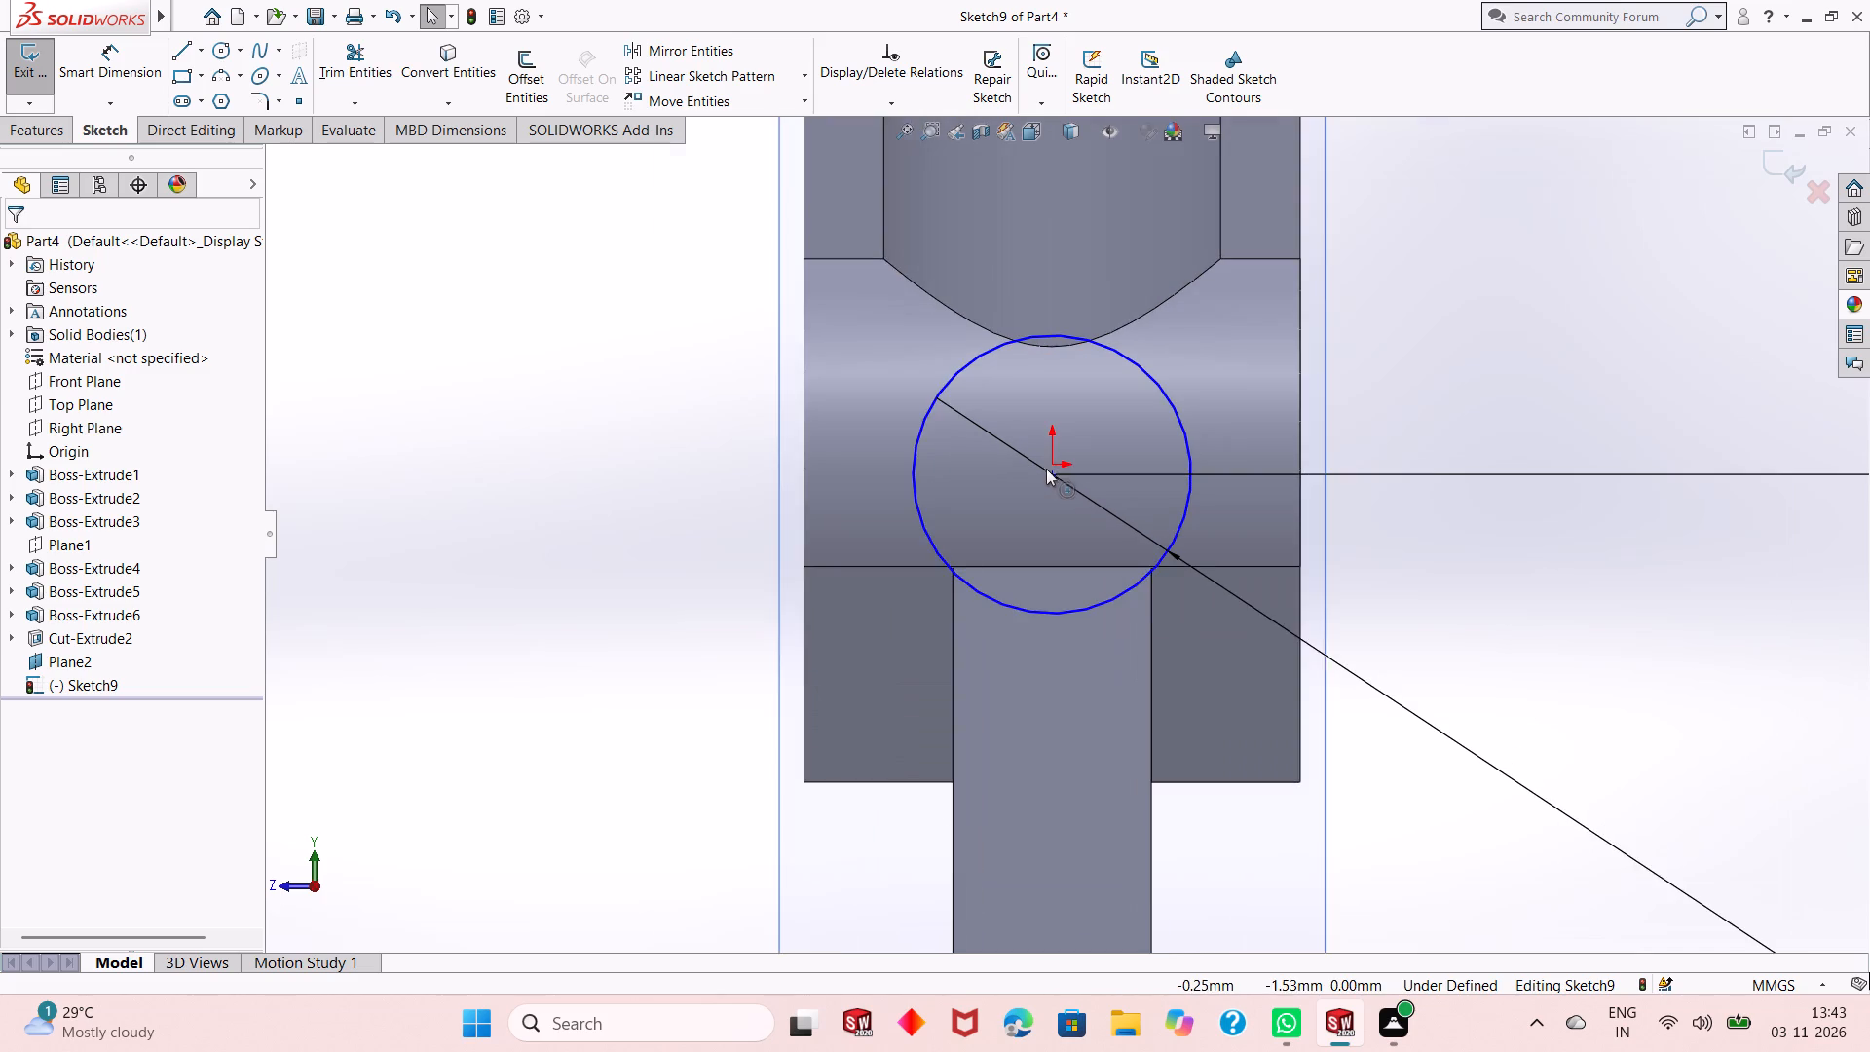
left_click(1059, 489)
left_click(1061, 468, "ctrl")
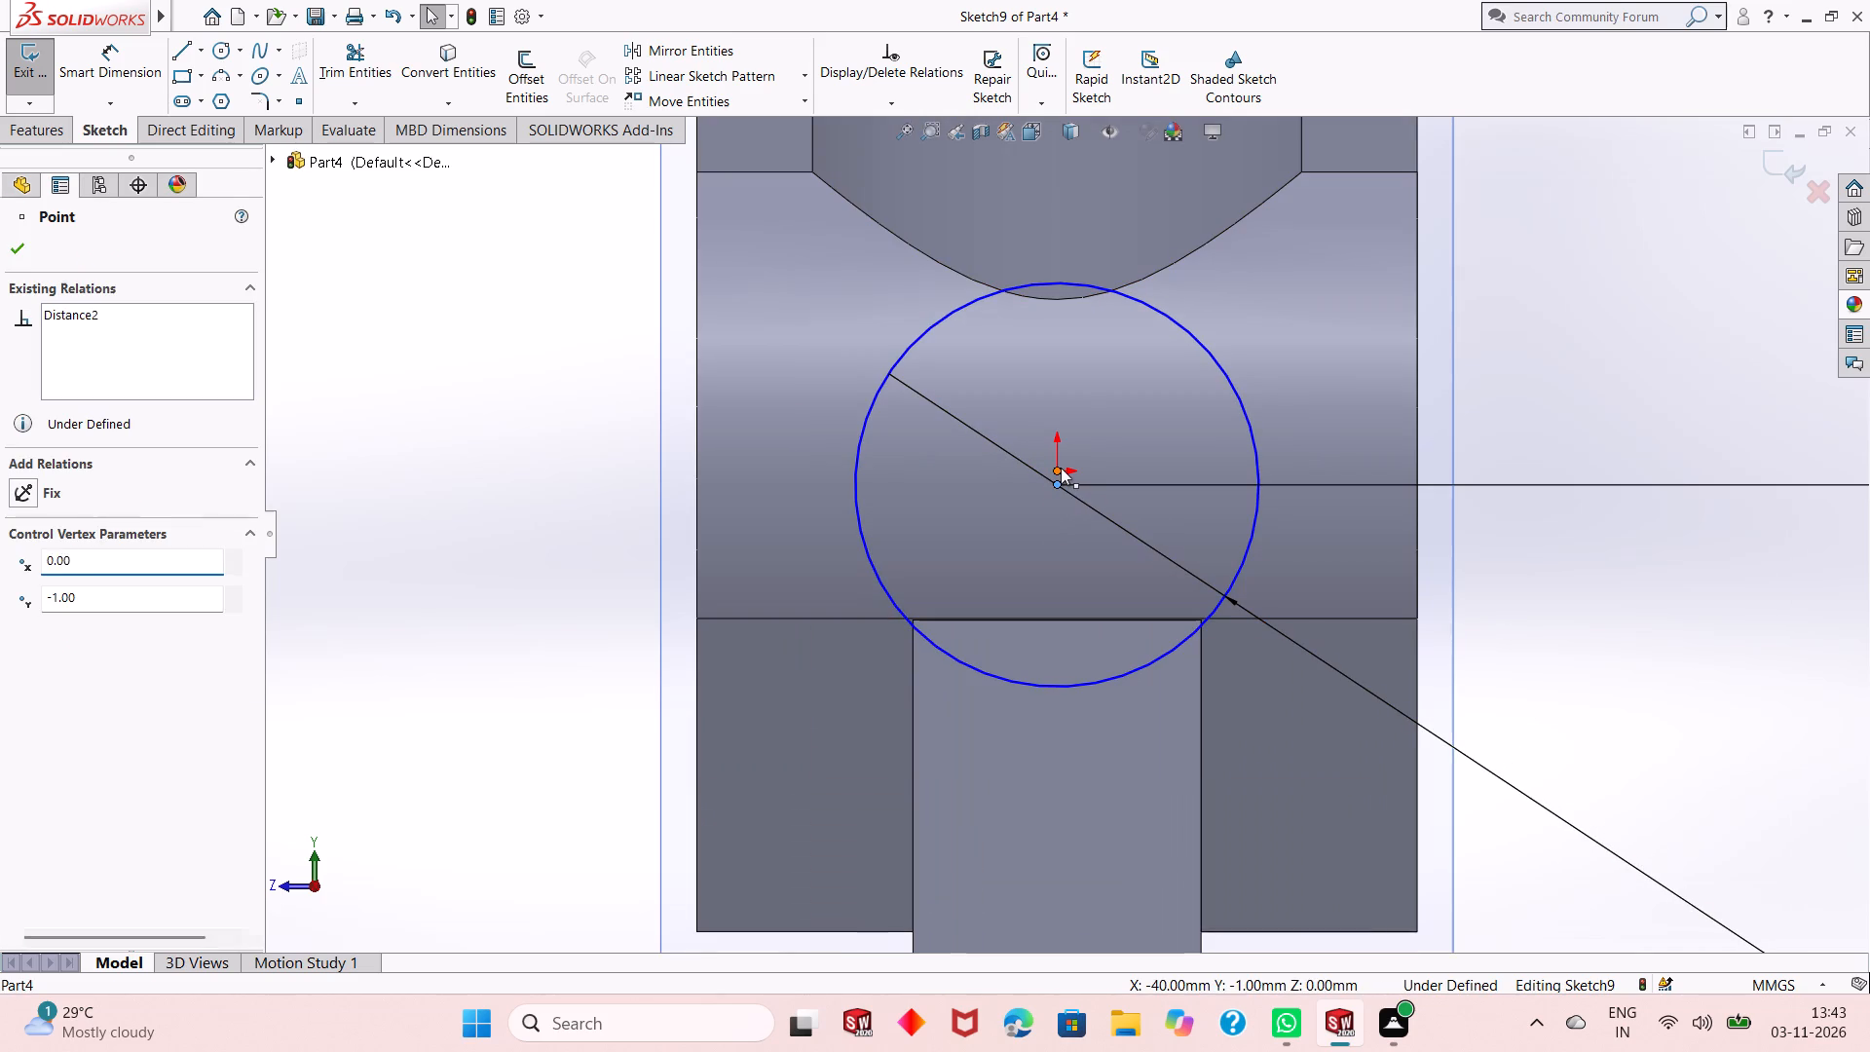
left_click(1143, 382)
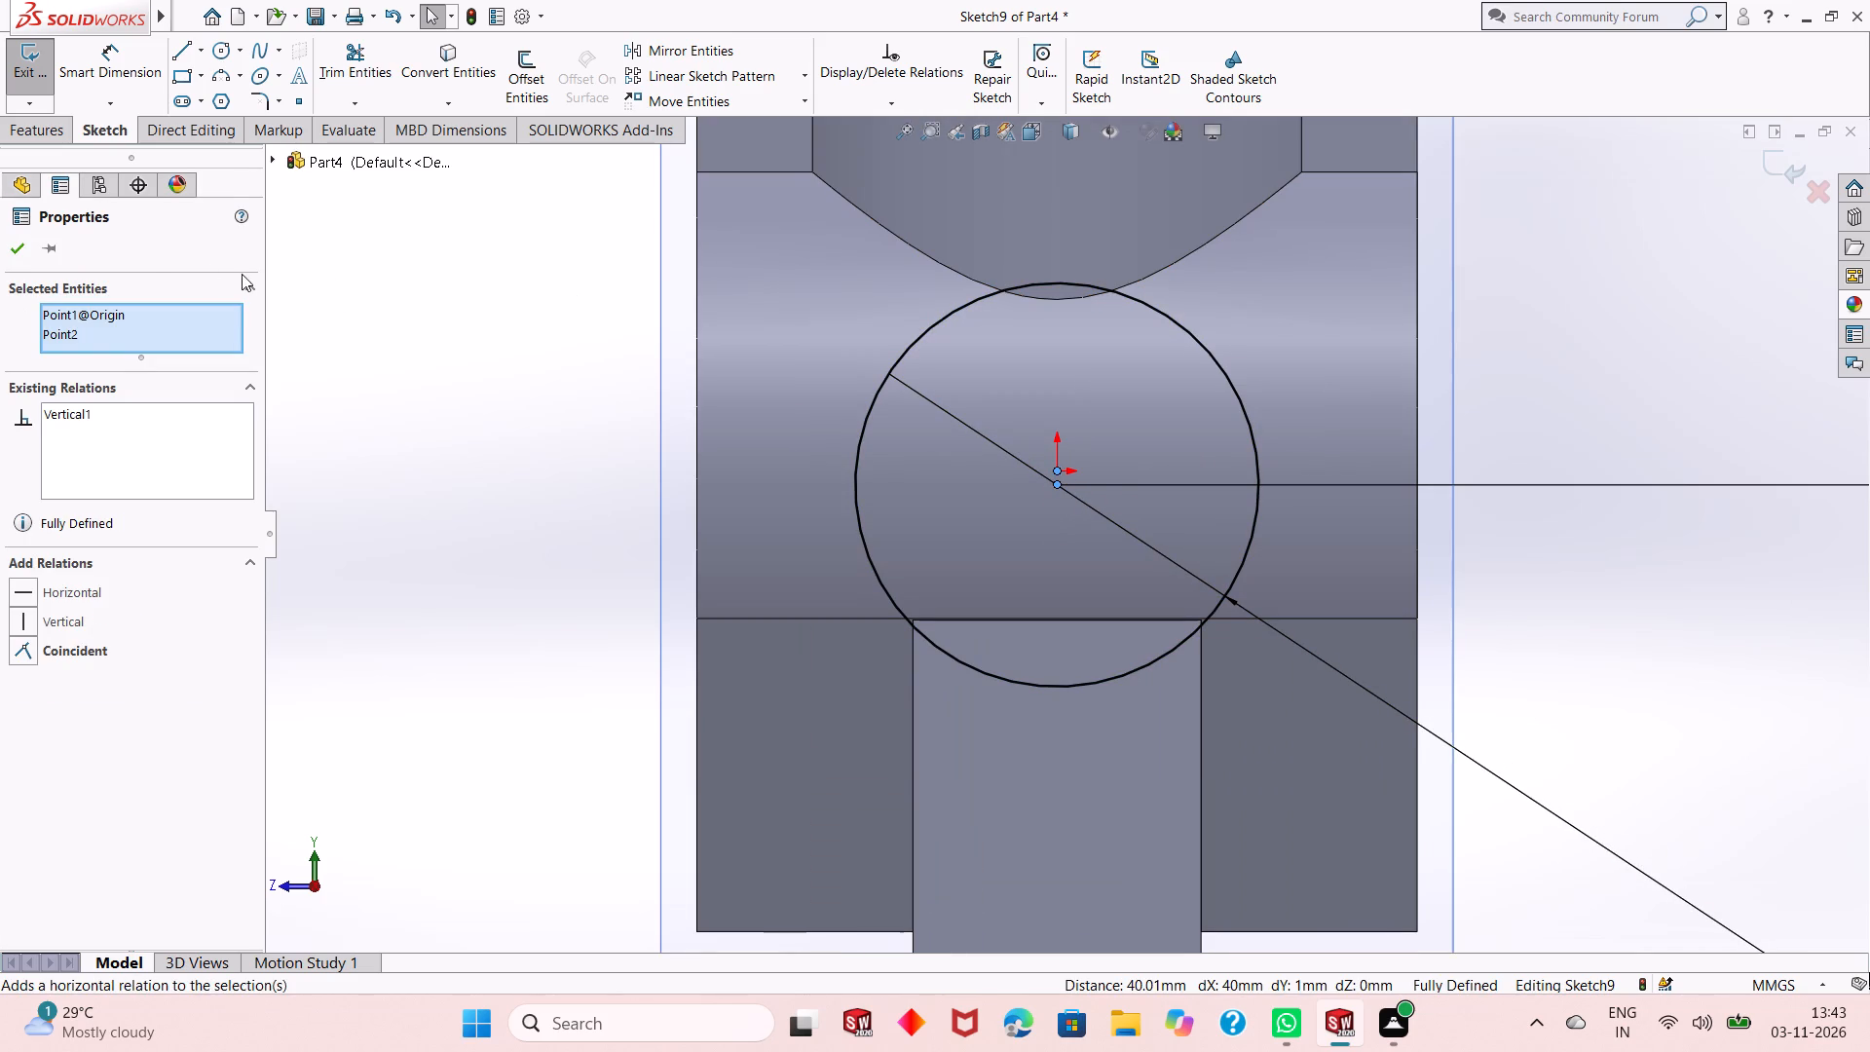
left_click(26, 249)
Extrude the 28 mm circle as a blind boss 45 mm from the offset plane into the body, with the result merged.
scroll(1265, 582, "up", 2)
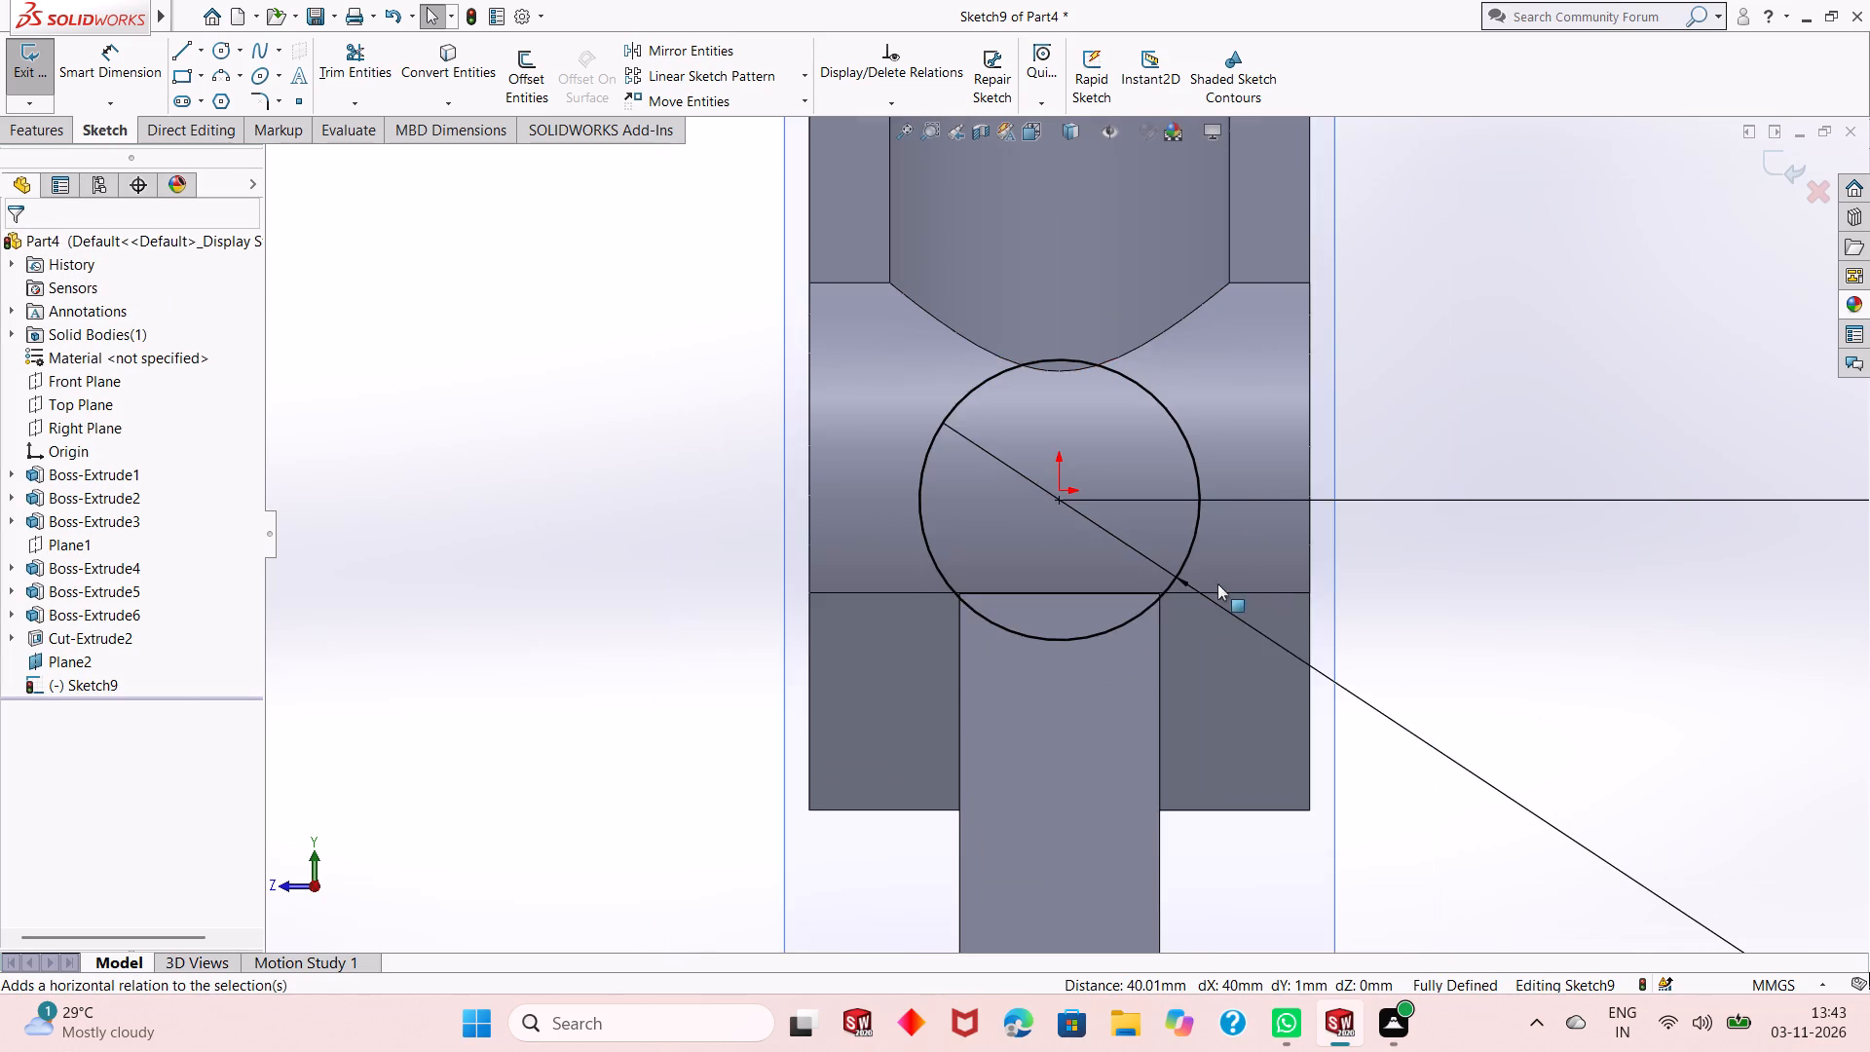
scroll(1215, 585, "up", 3)
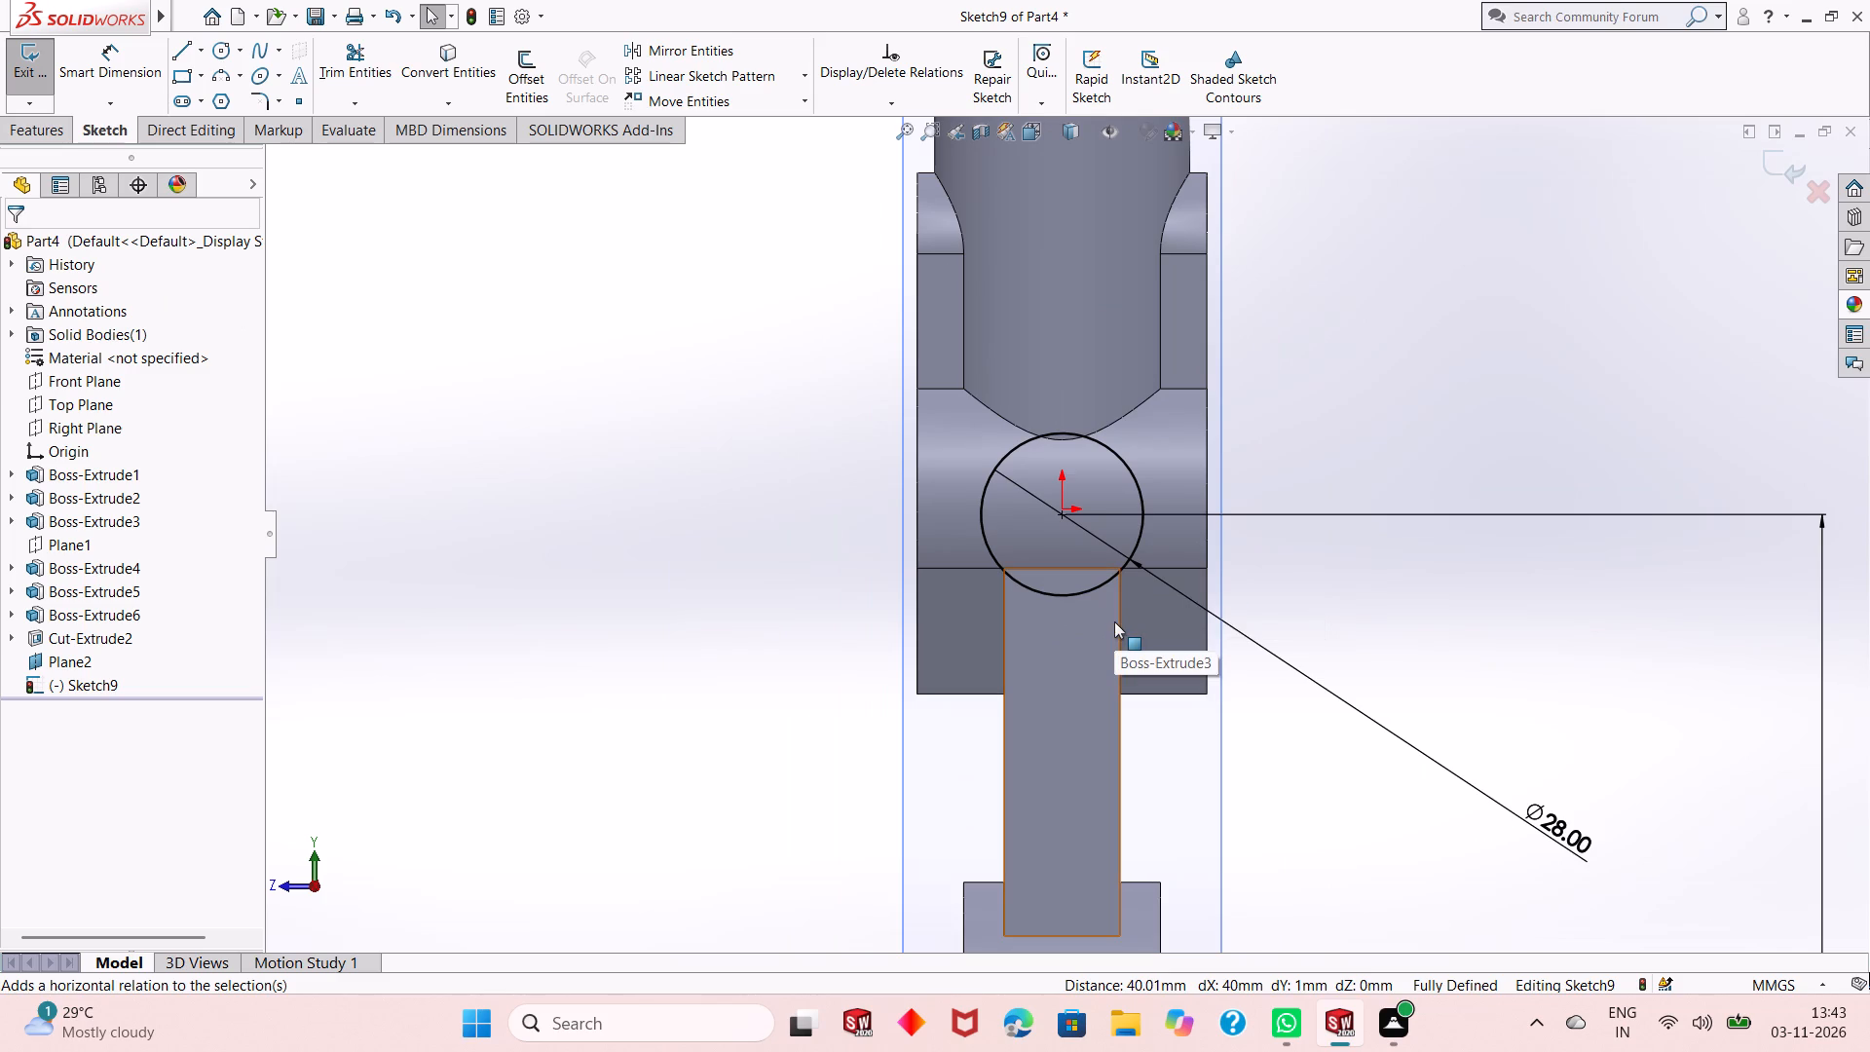
scroll(1114, 621, "down", 1)
scroll(1114, 621, "up", 1)
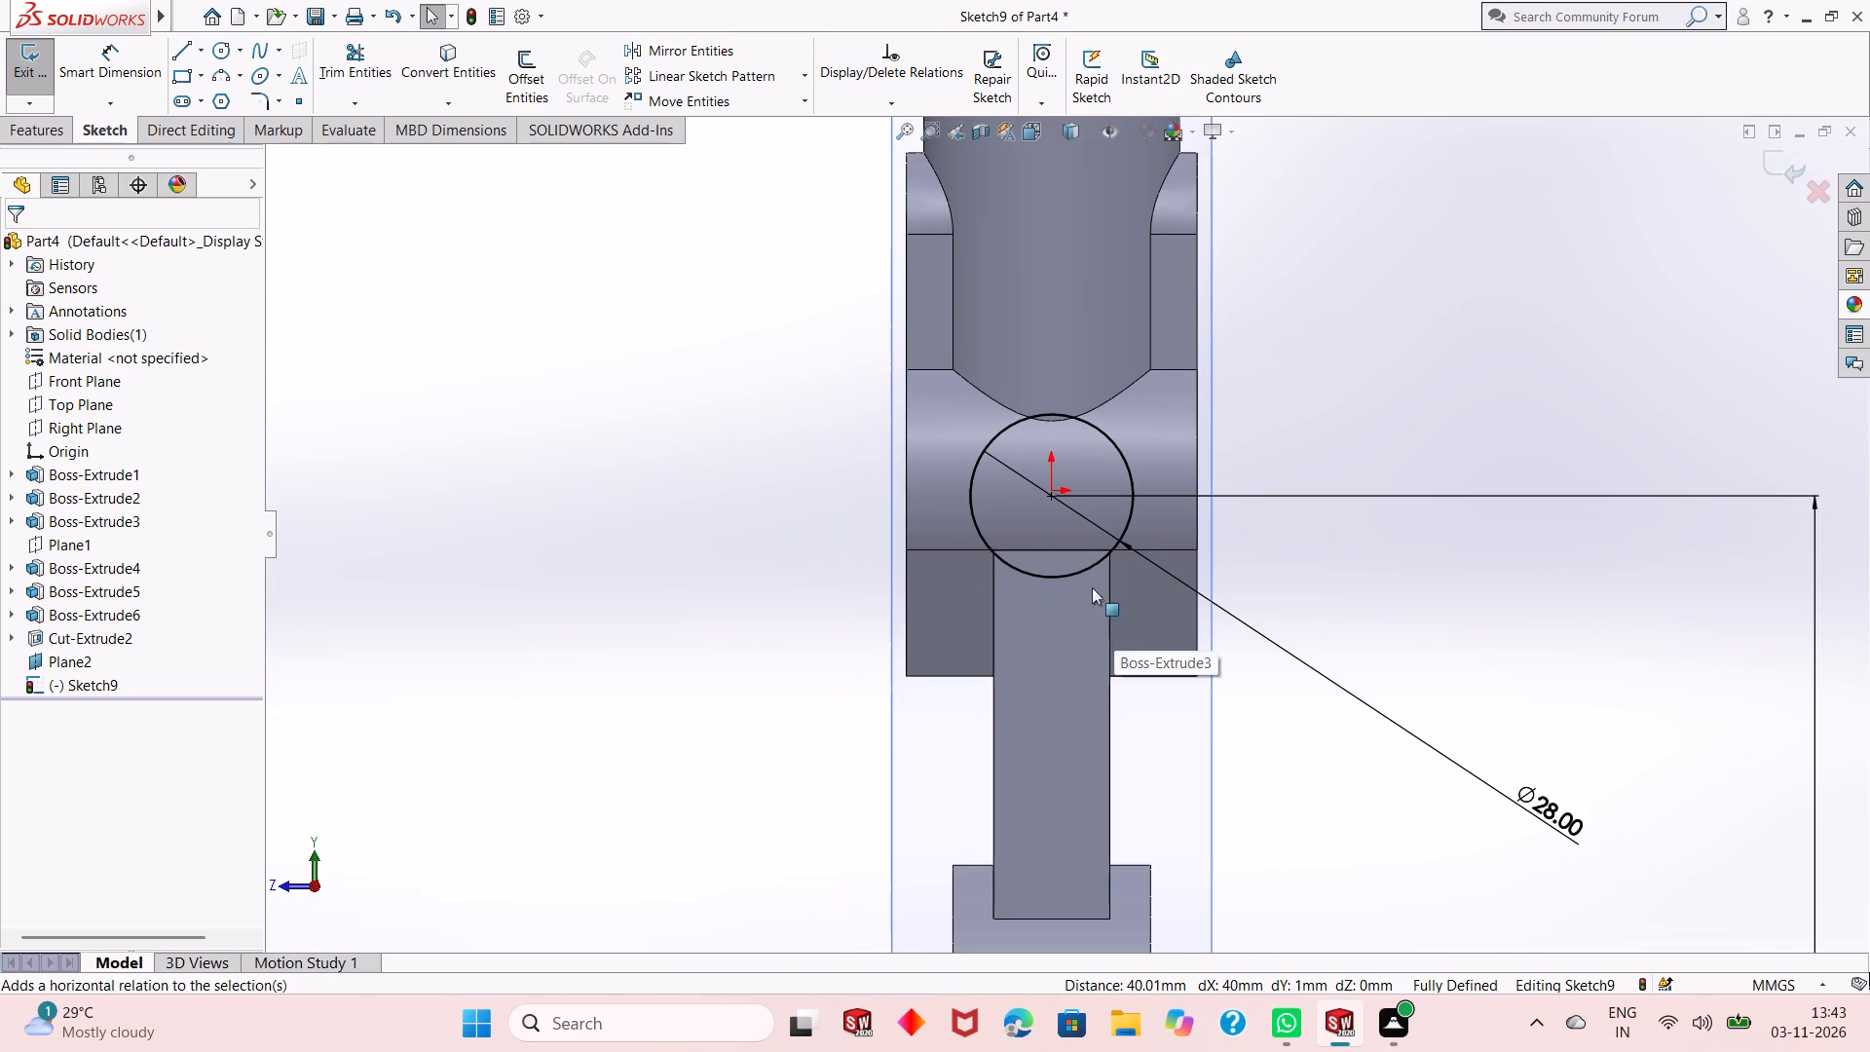
left_click(66, 131)
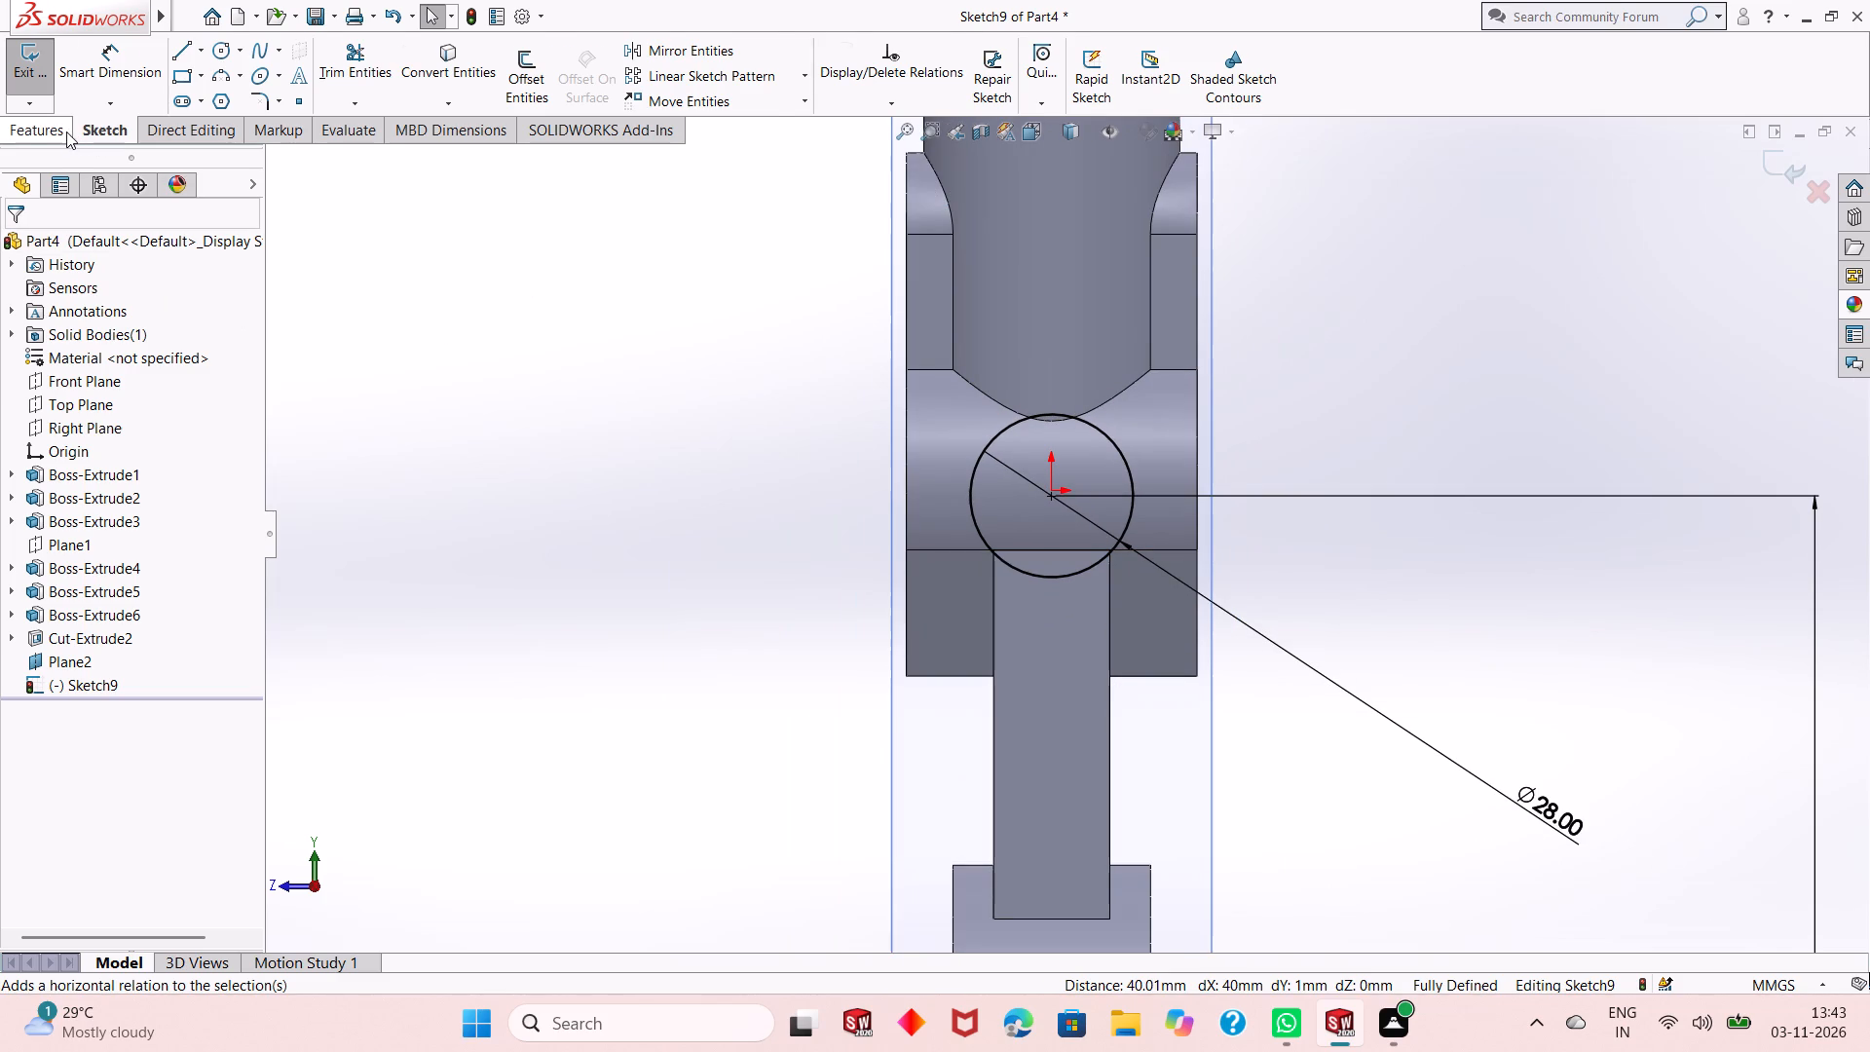
left_click(50, 82)
scroll(841, 529, "up", 2)
middle_click_drag(841, 529, 843, 530)
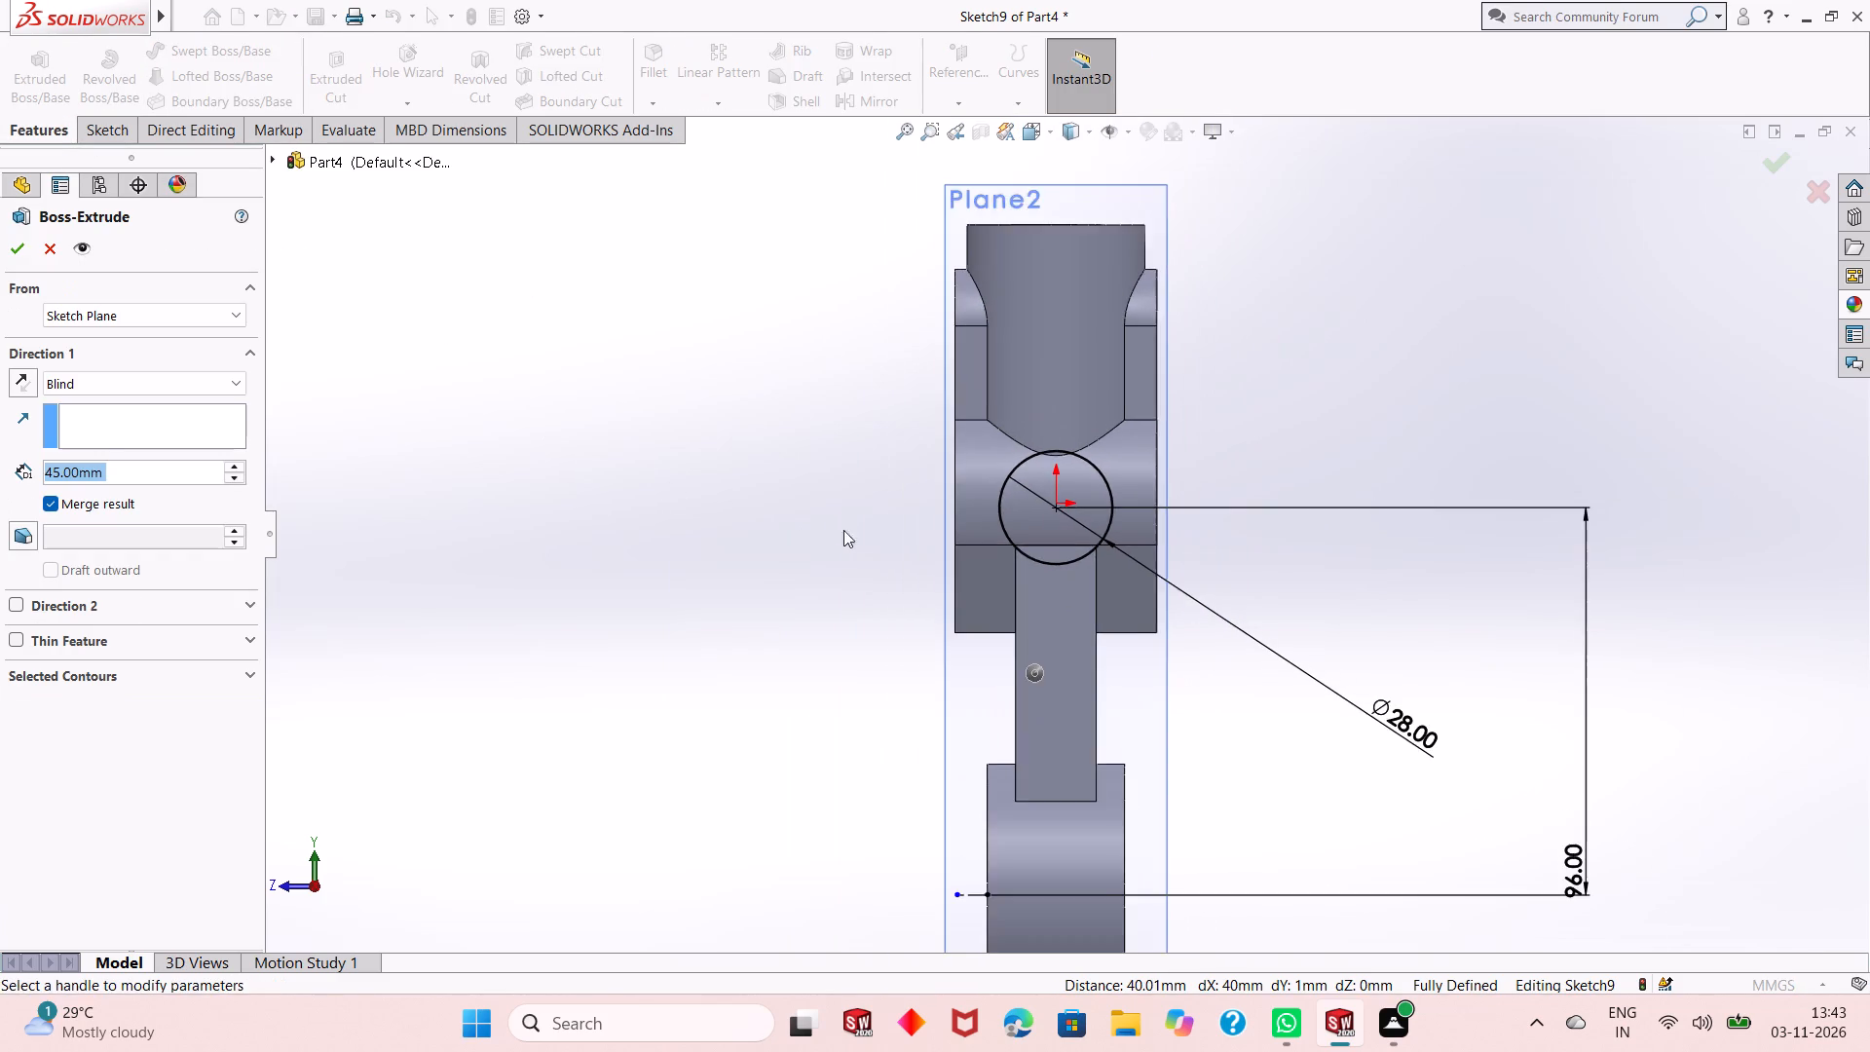
middle_click_drag(843, 530, 1034, 547)
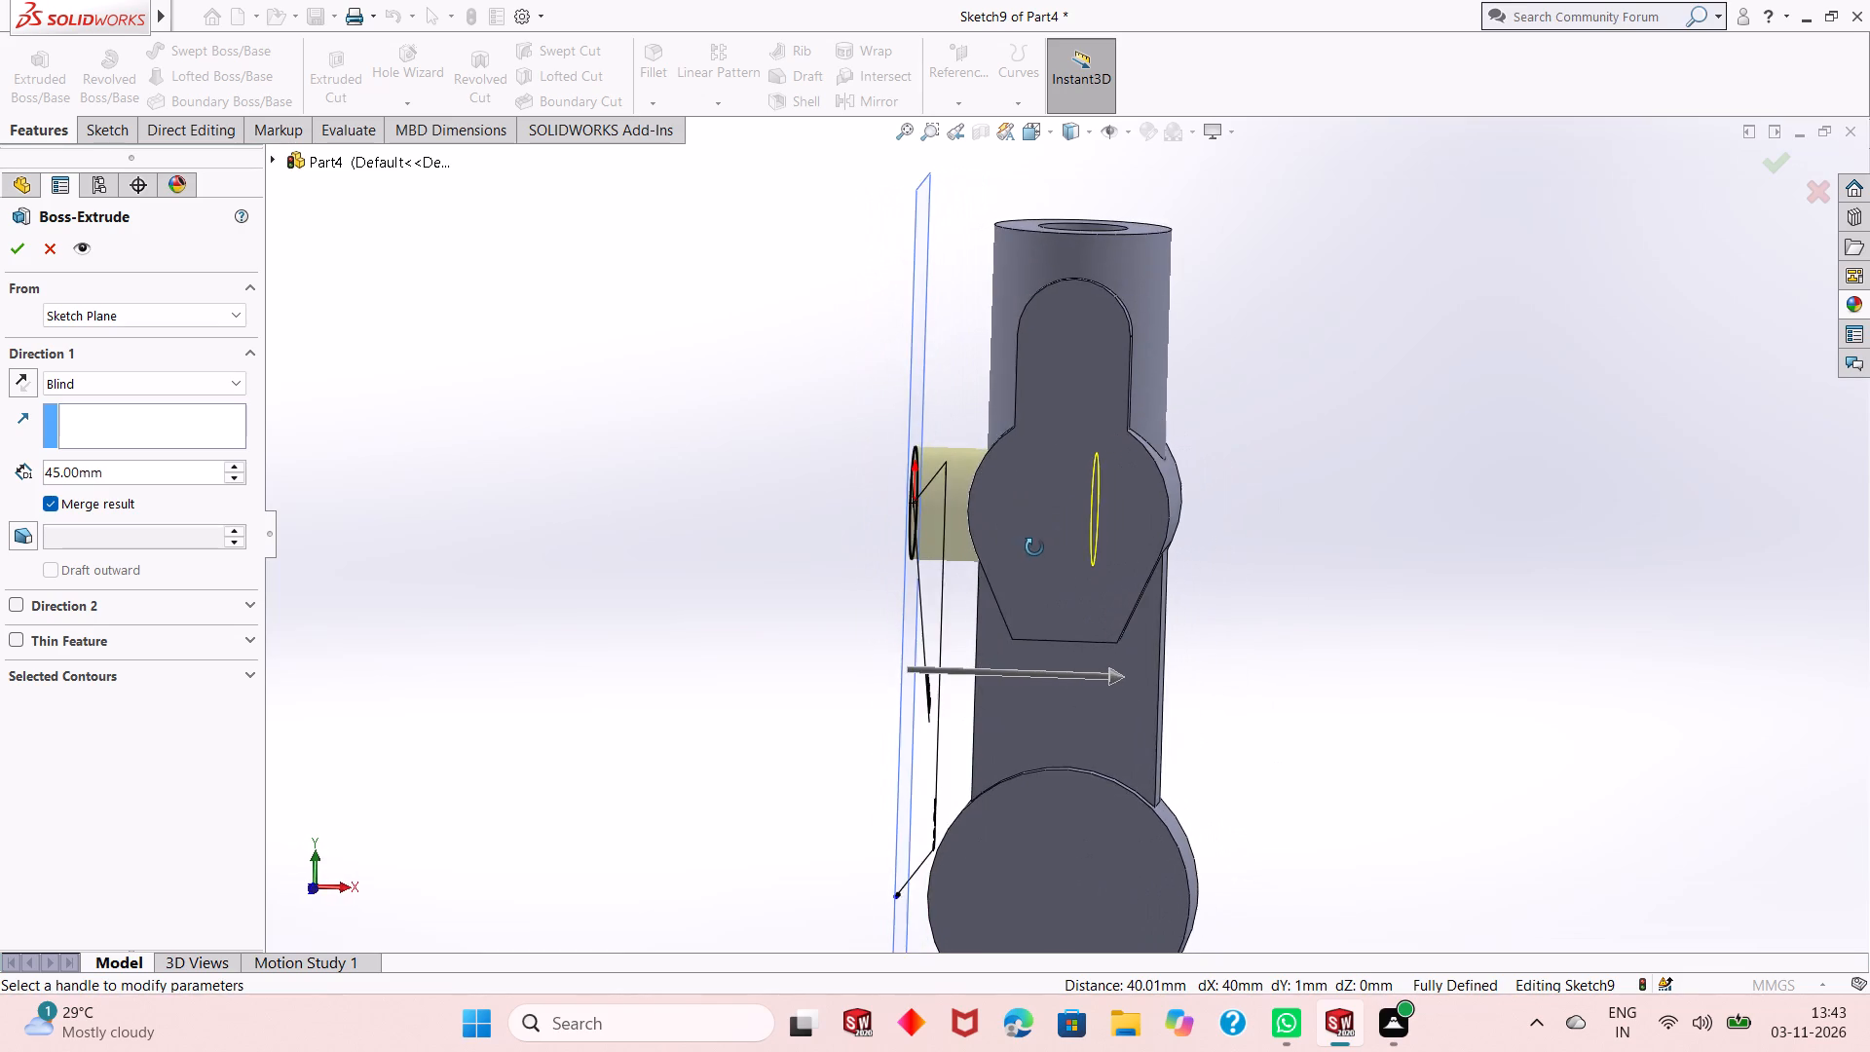
middle_click_drag(1034, 547, 618, 554)
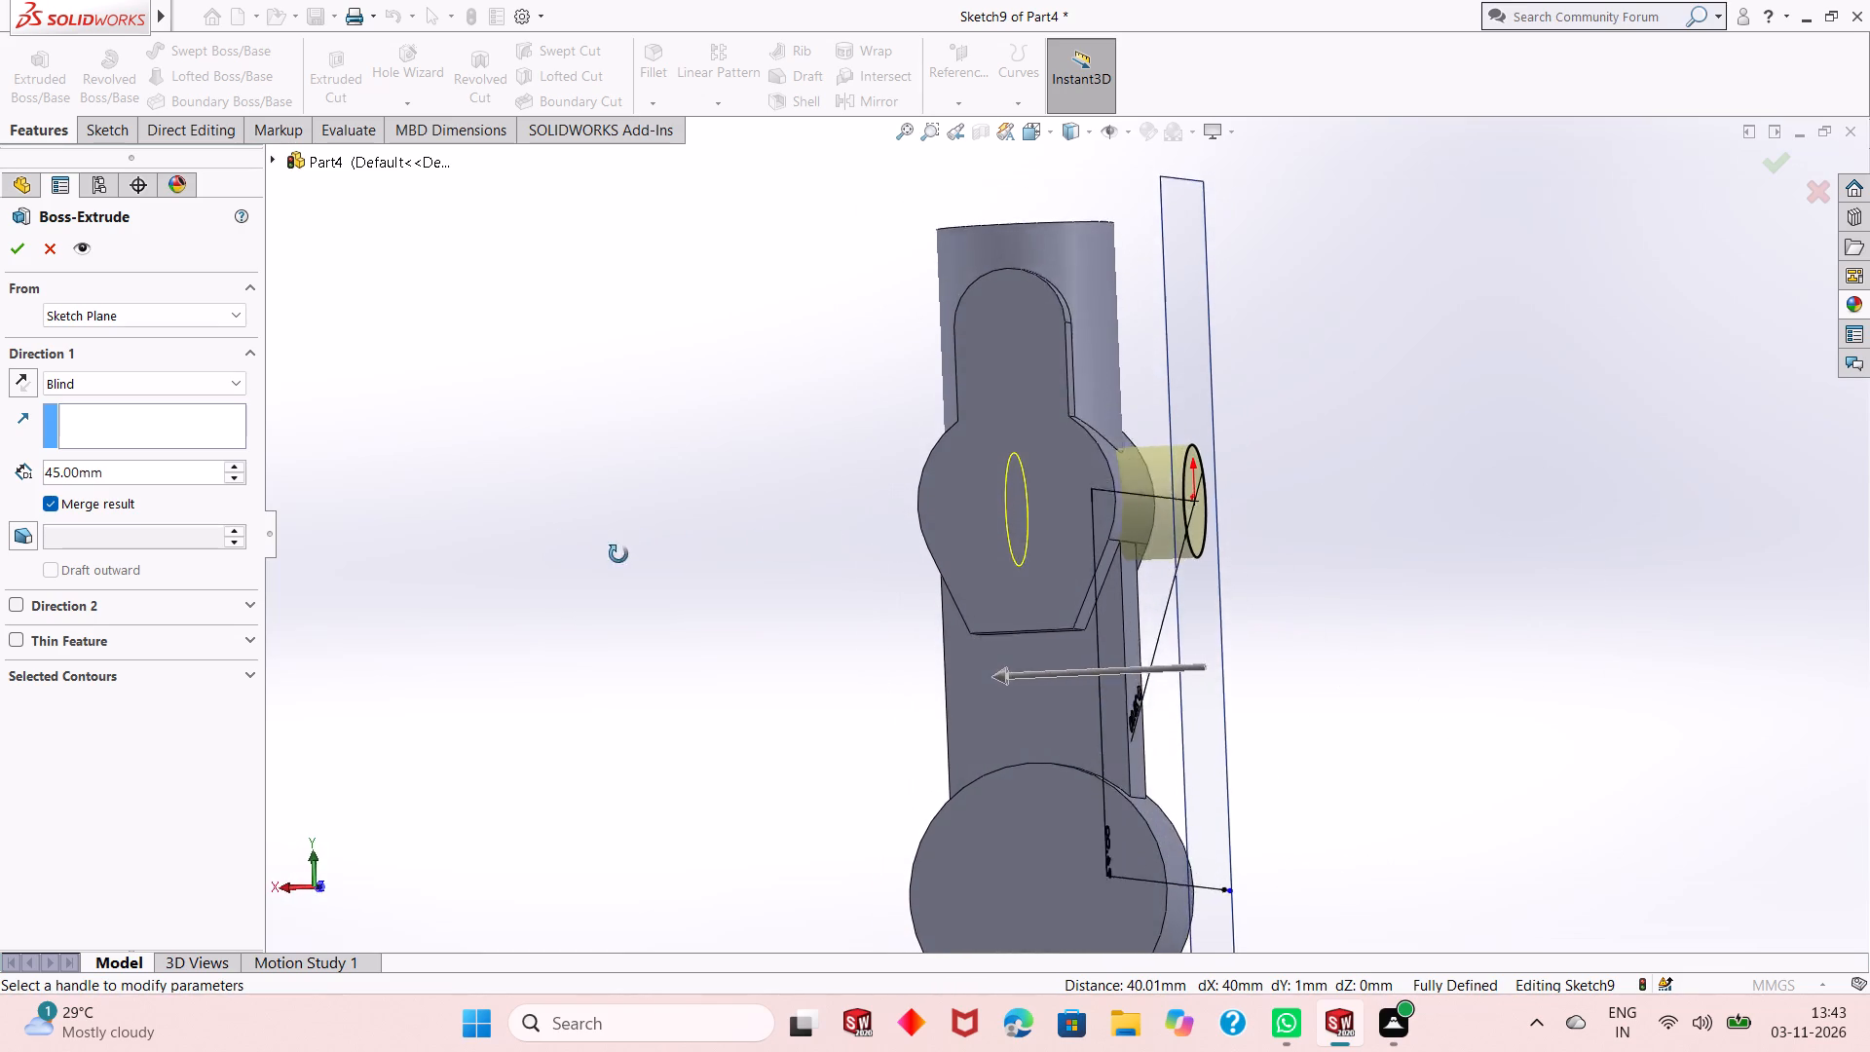
middle_click_drag(618, 554, 578, 625)
scroll(684, 594, "up", 1)
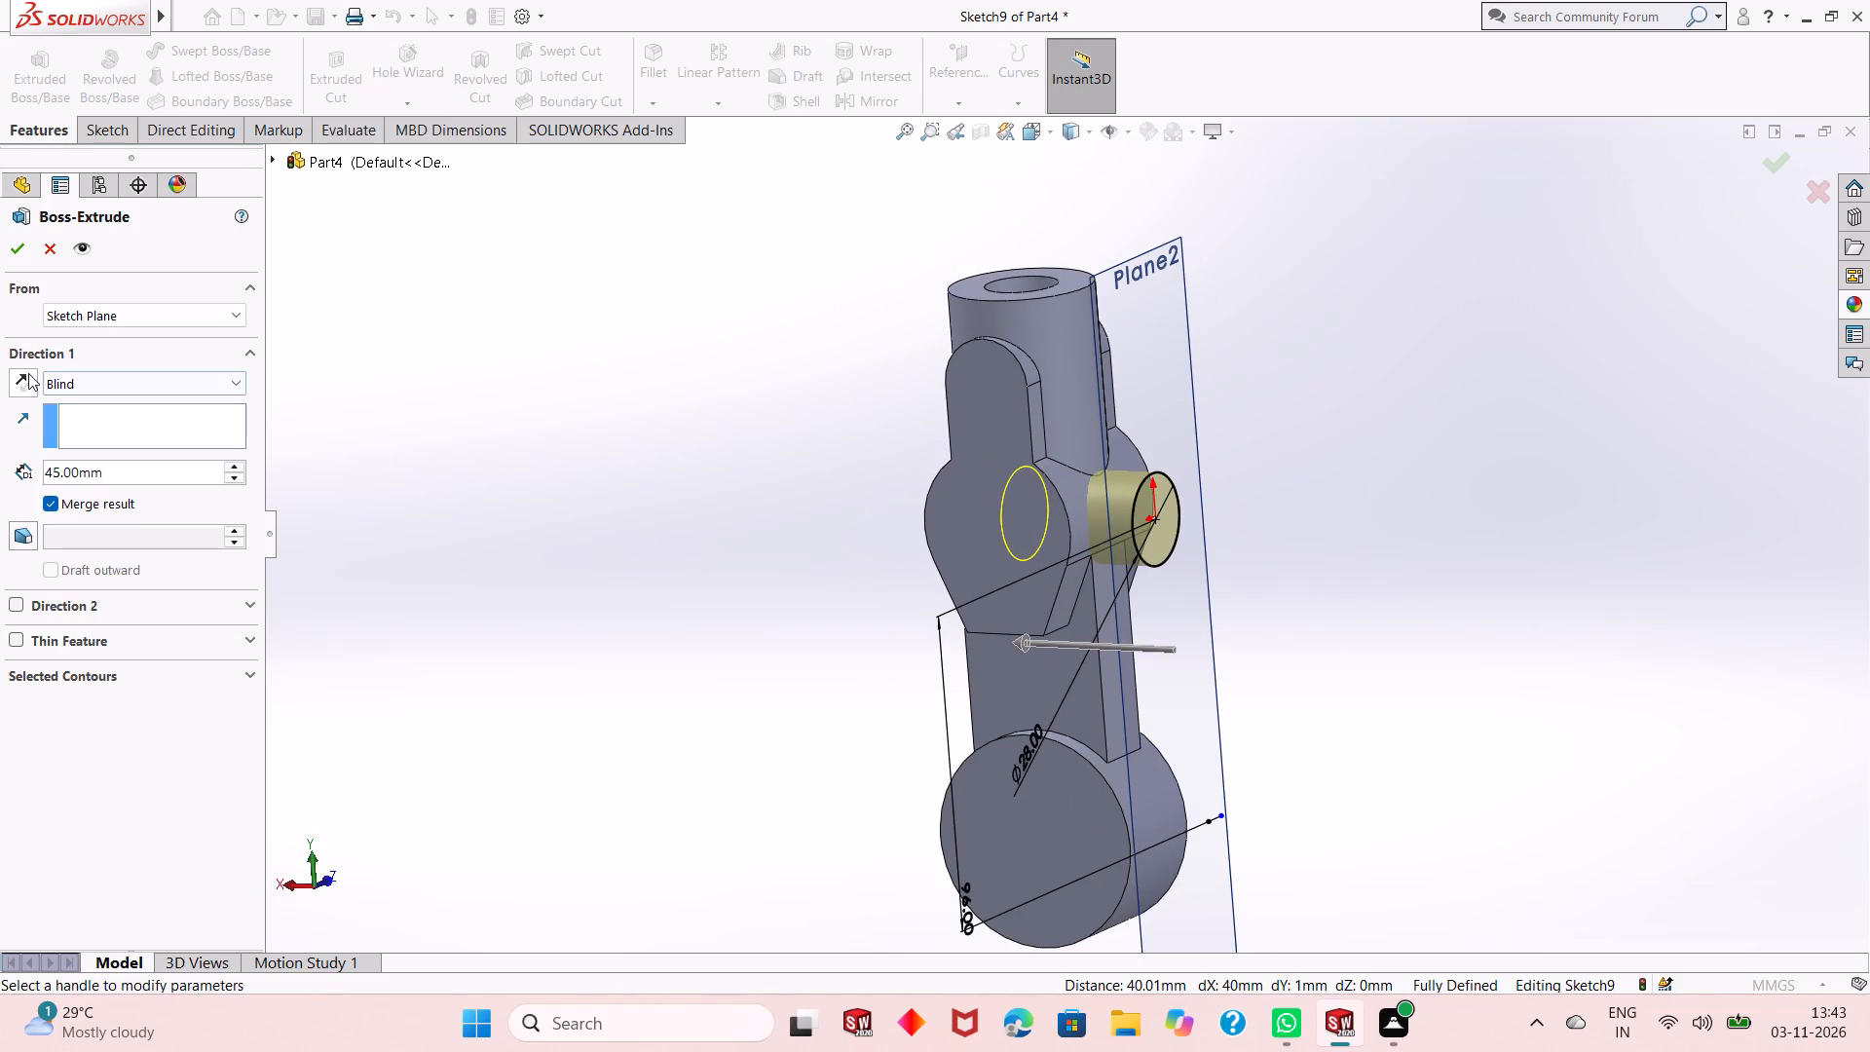
left_click(93, 381)
left_click(129, 439)
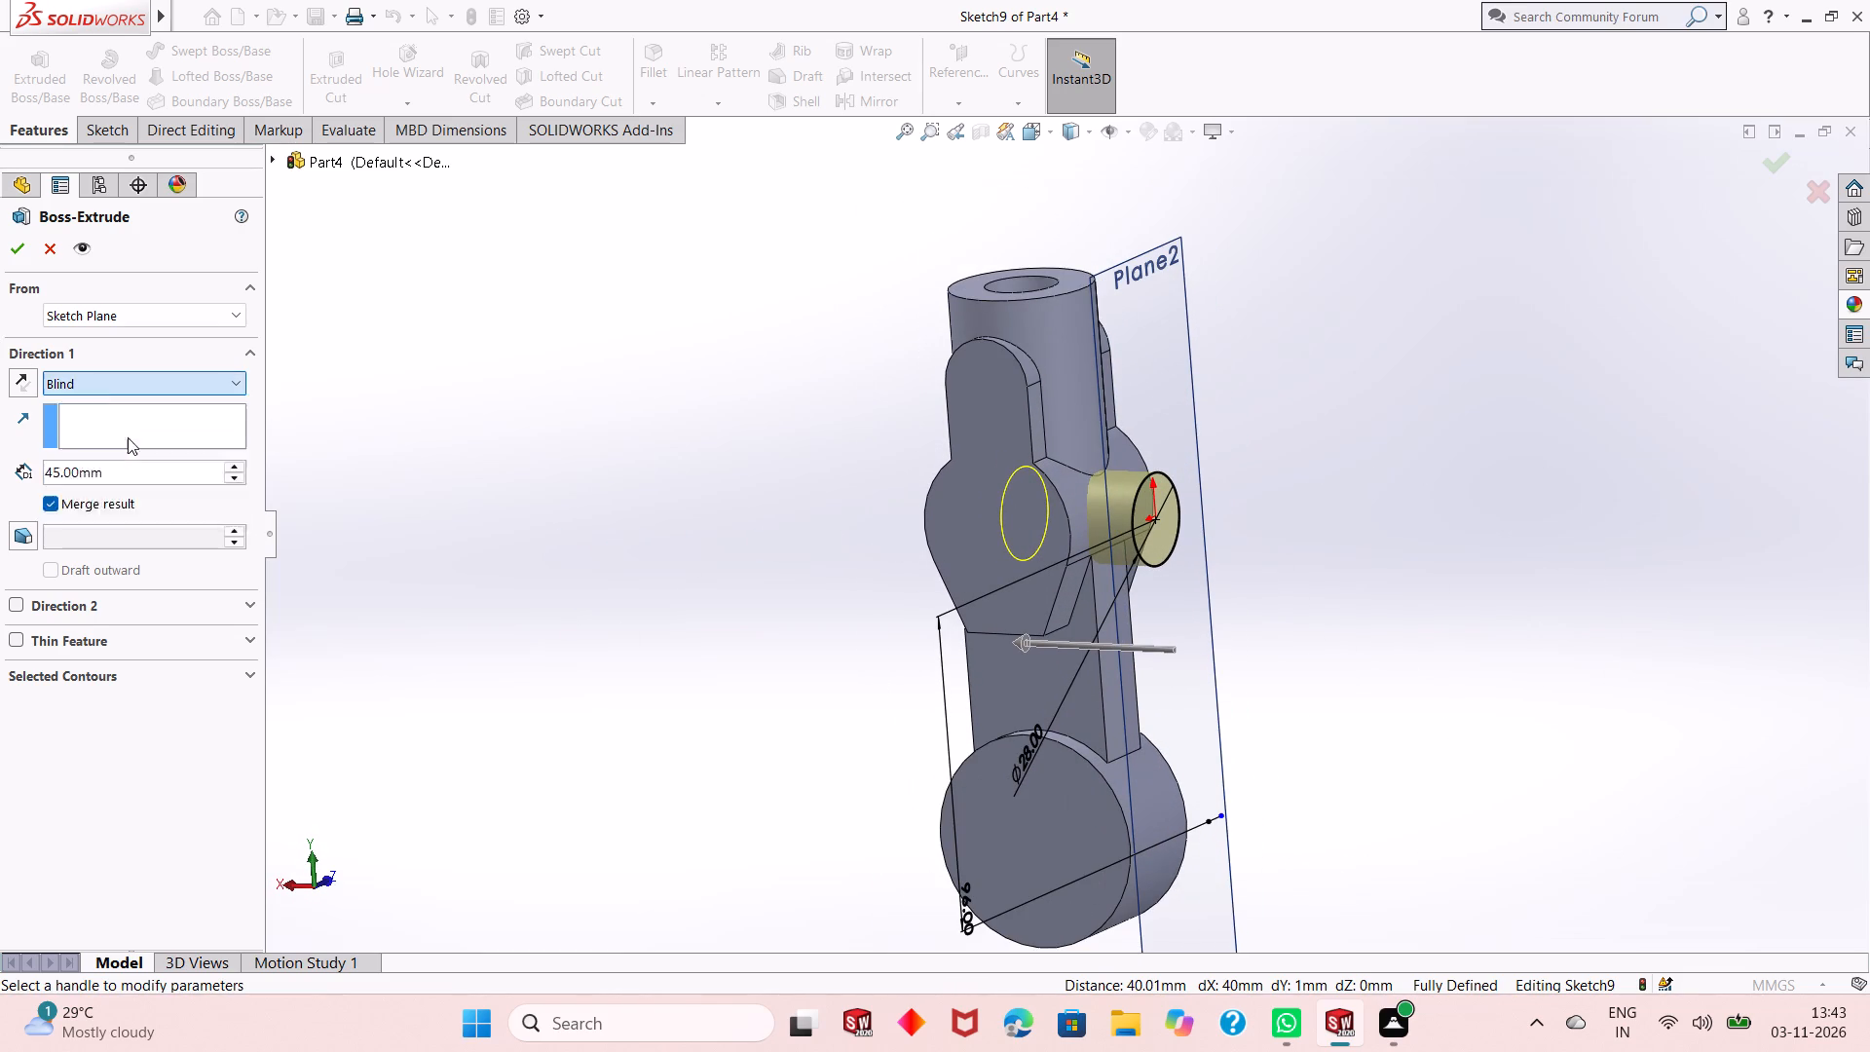
left_click(19, 250)
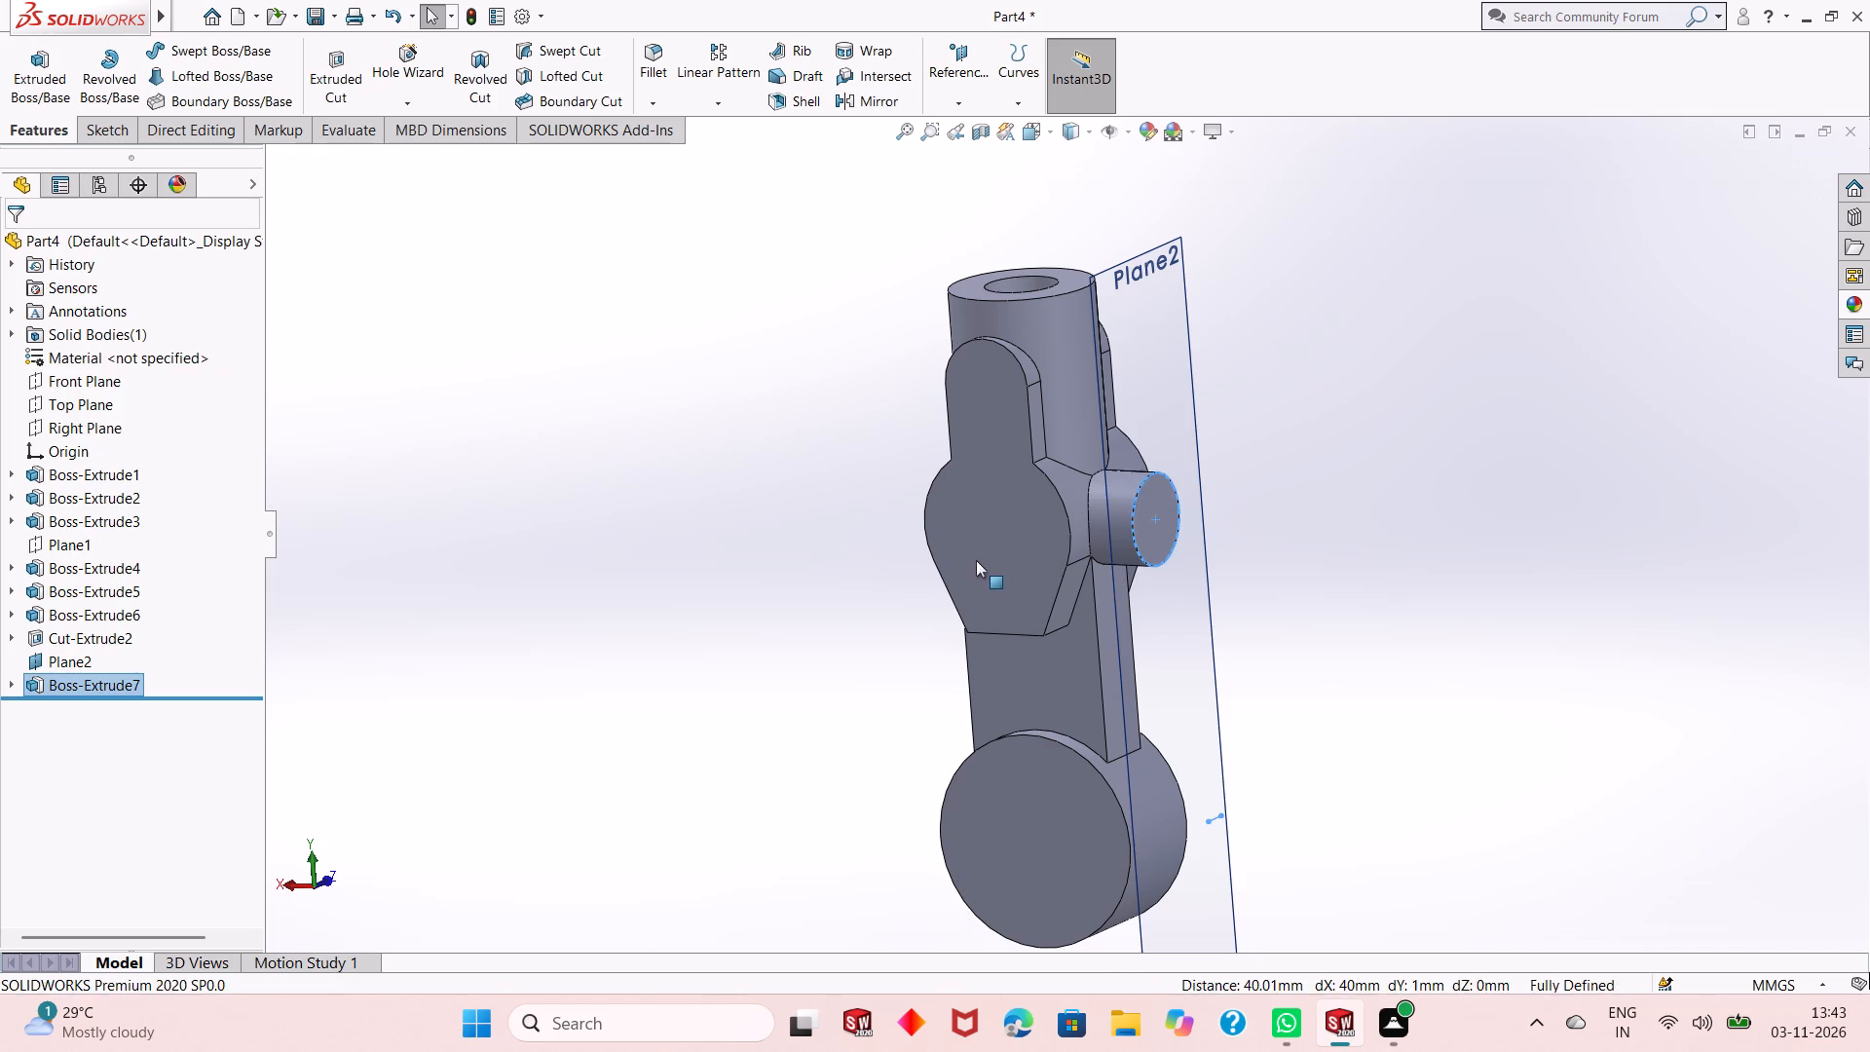
Hide the offset reference plane Plane2.
left_click(976, 562)
scroll(1272, 679, "up", 2)
right_click(1149, 416)
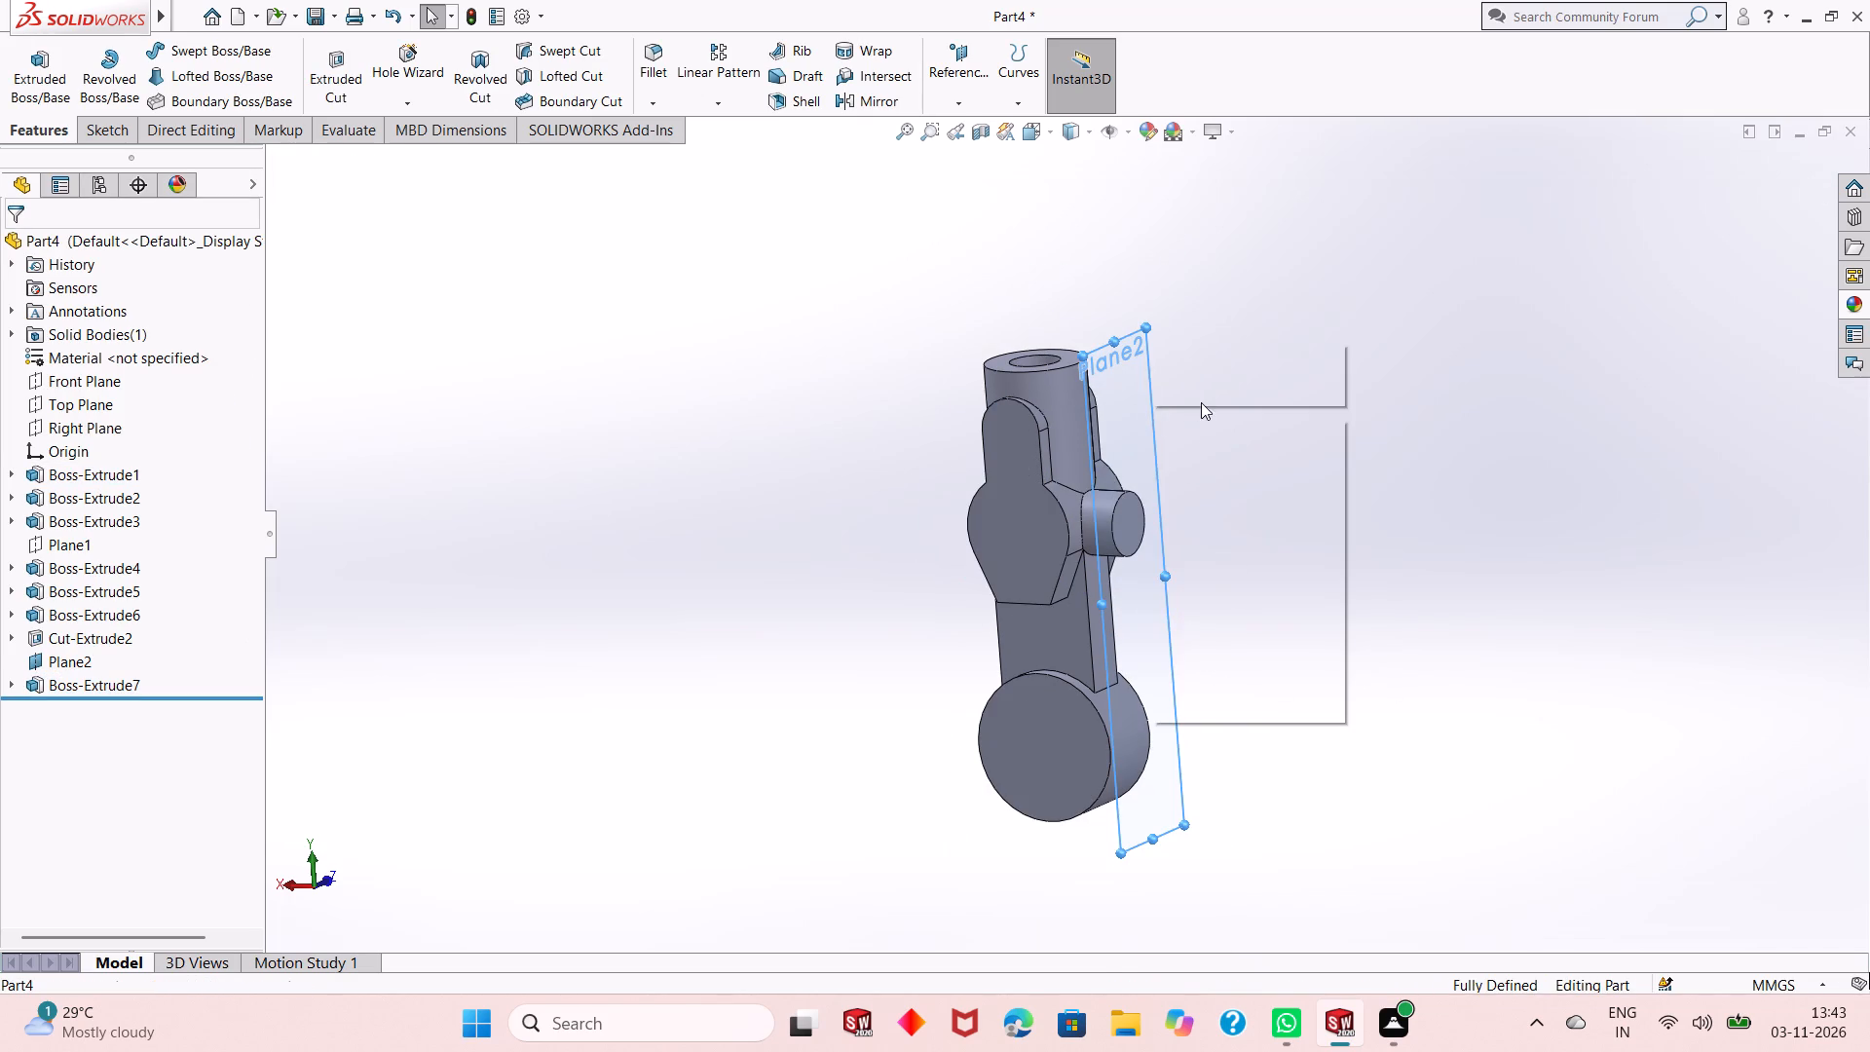
left_click(1219, 392)
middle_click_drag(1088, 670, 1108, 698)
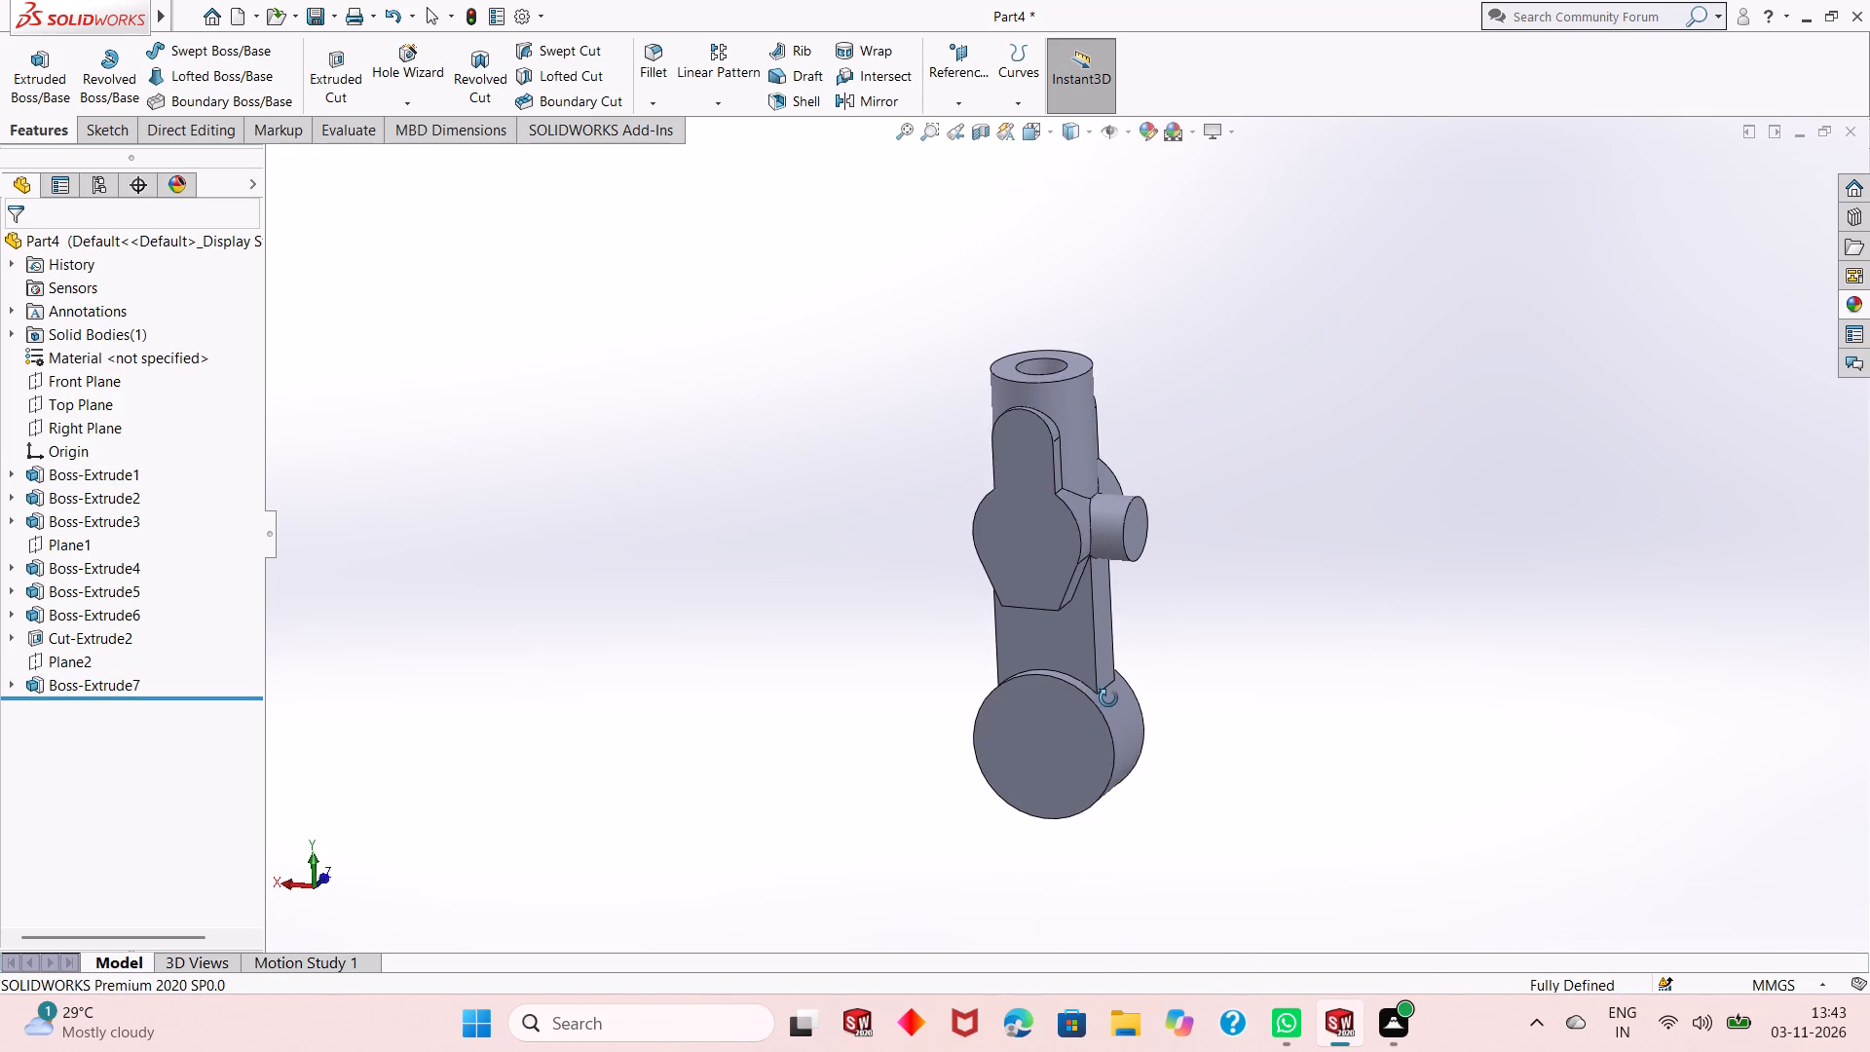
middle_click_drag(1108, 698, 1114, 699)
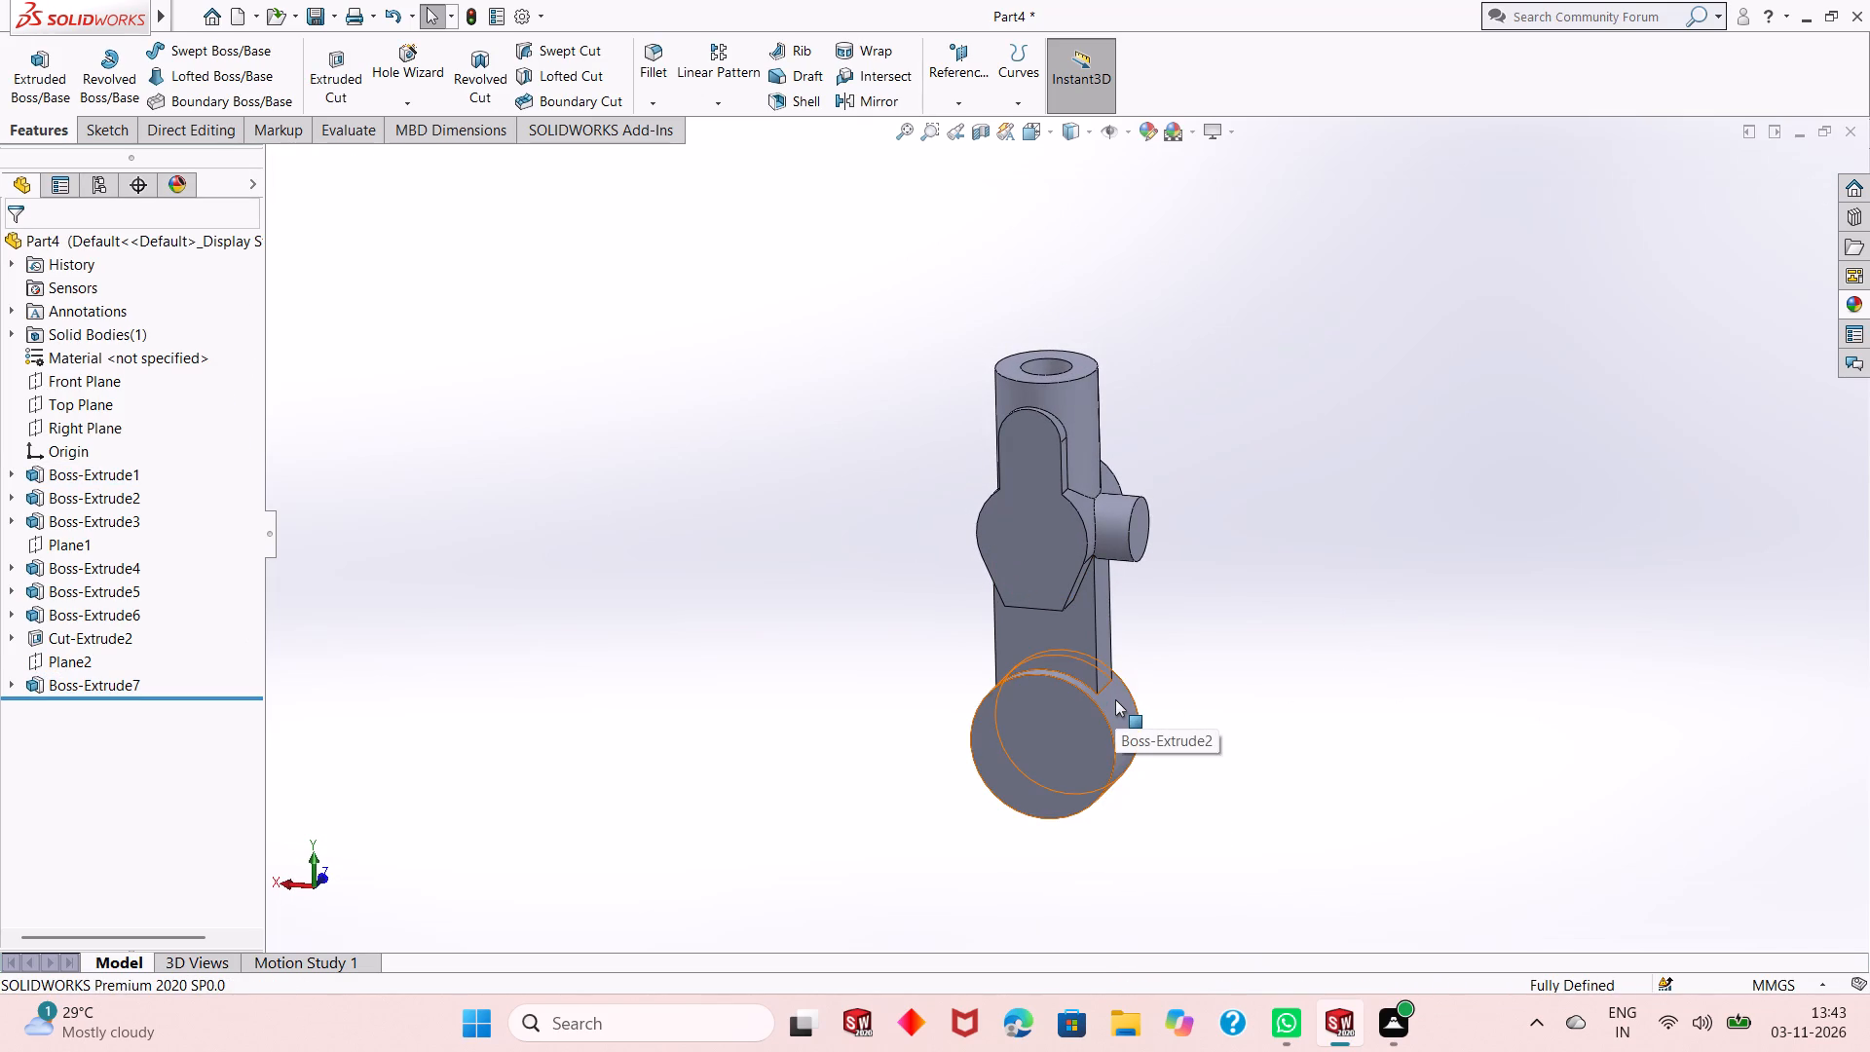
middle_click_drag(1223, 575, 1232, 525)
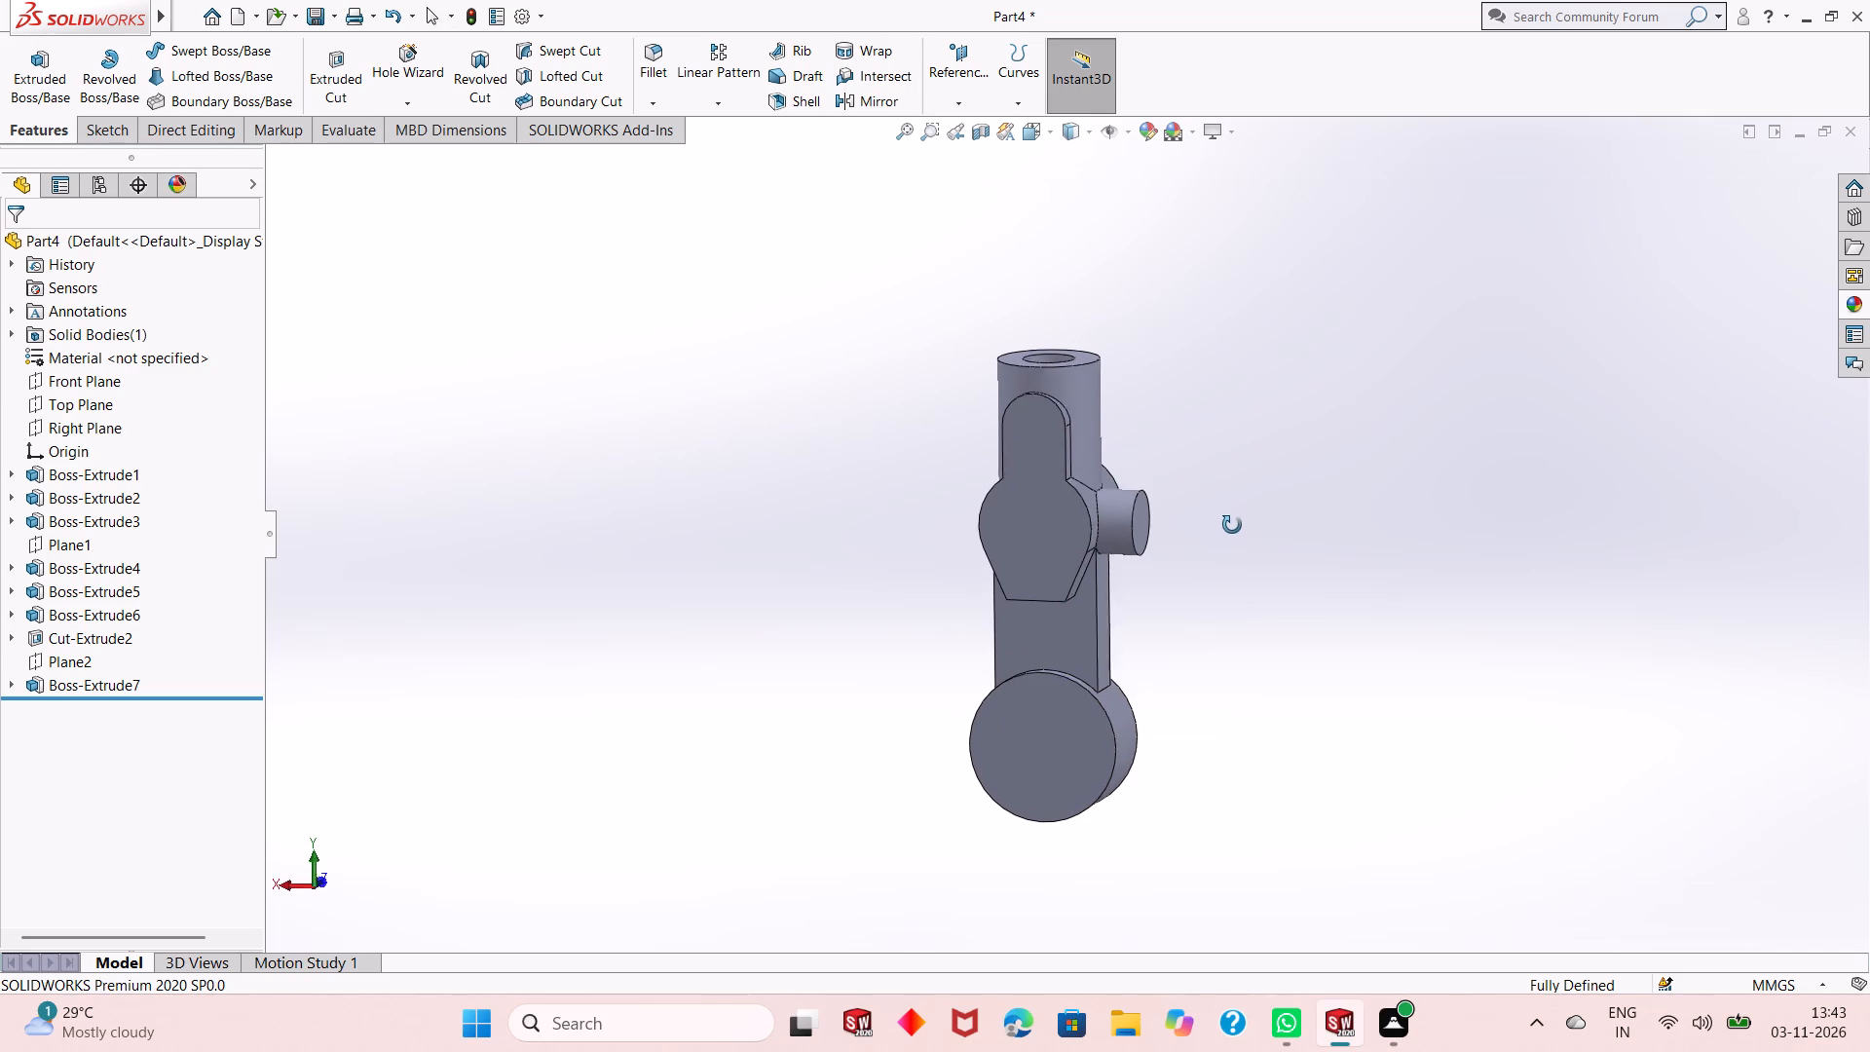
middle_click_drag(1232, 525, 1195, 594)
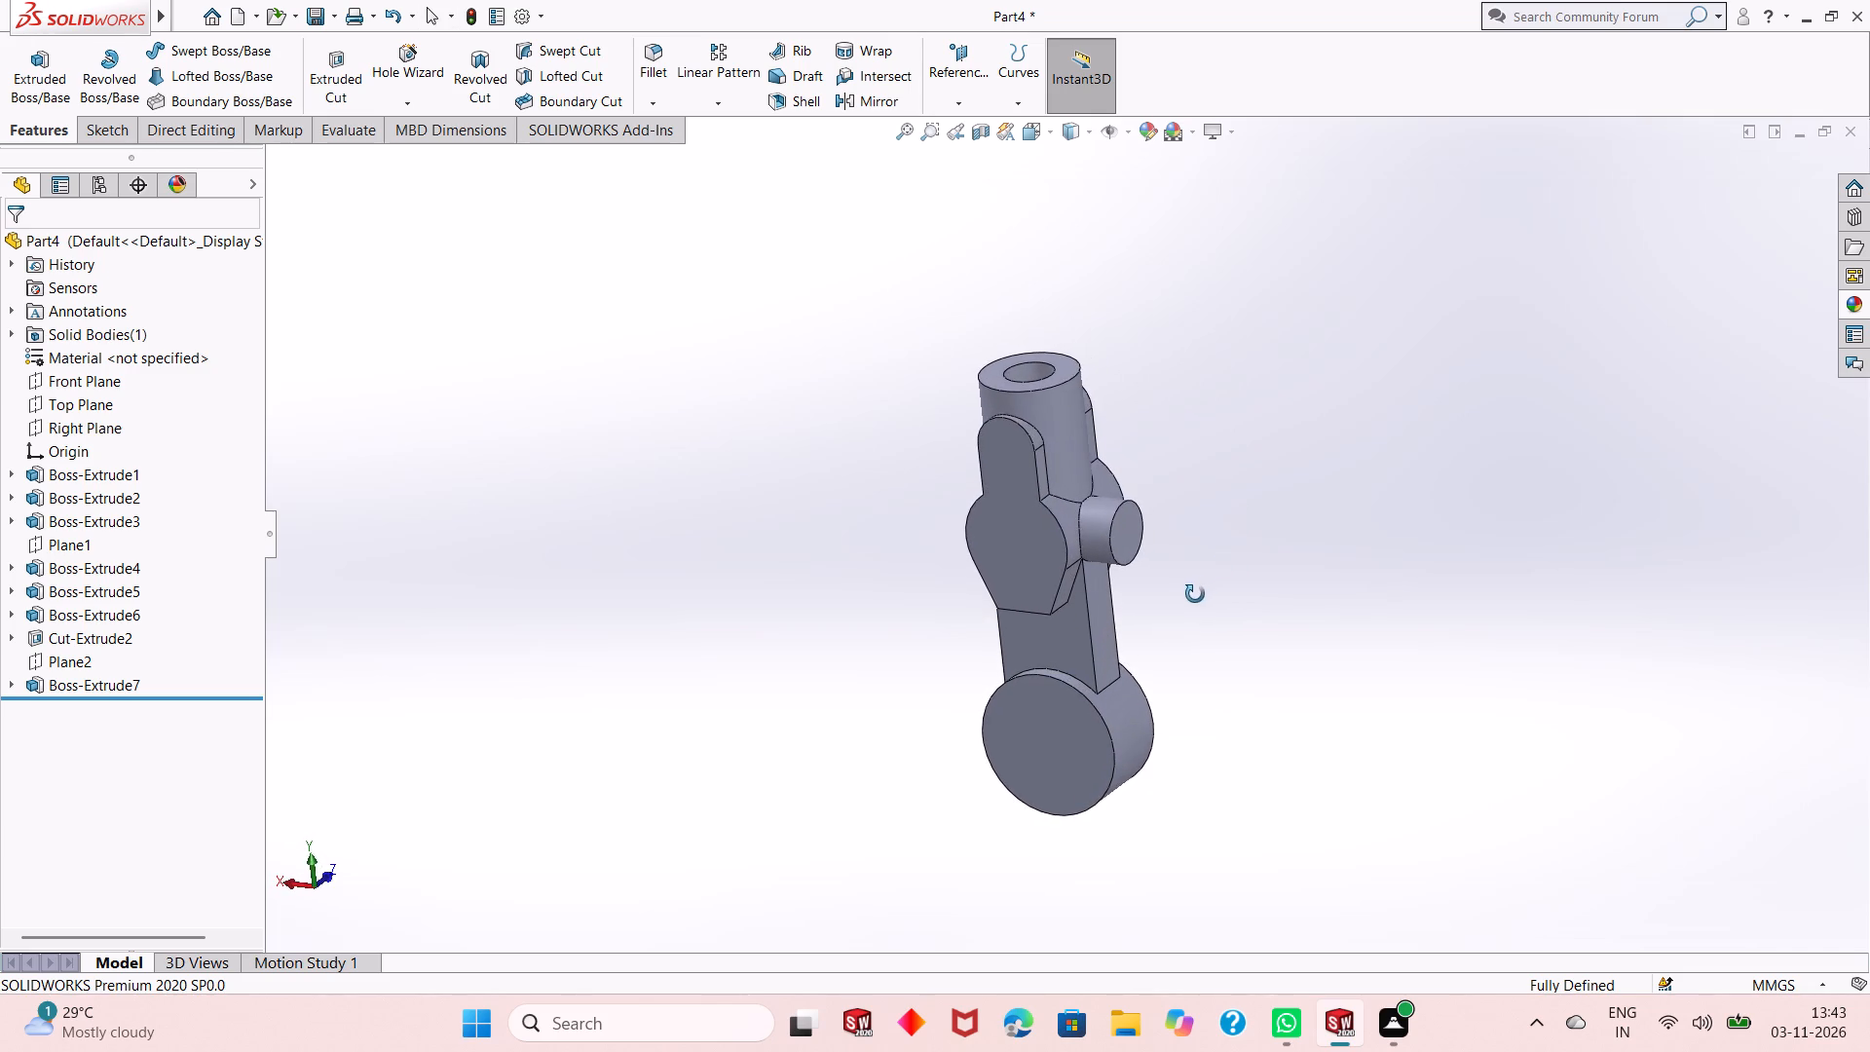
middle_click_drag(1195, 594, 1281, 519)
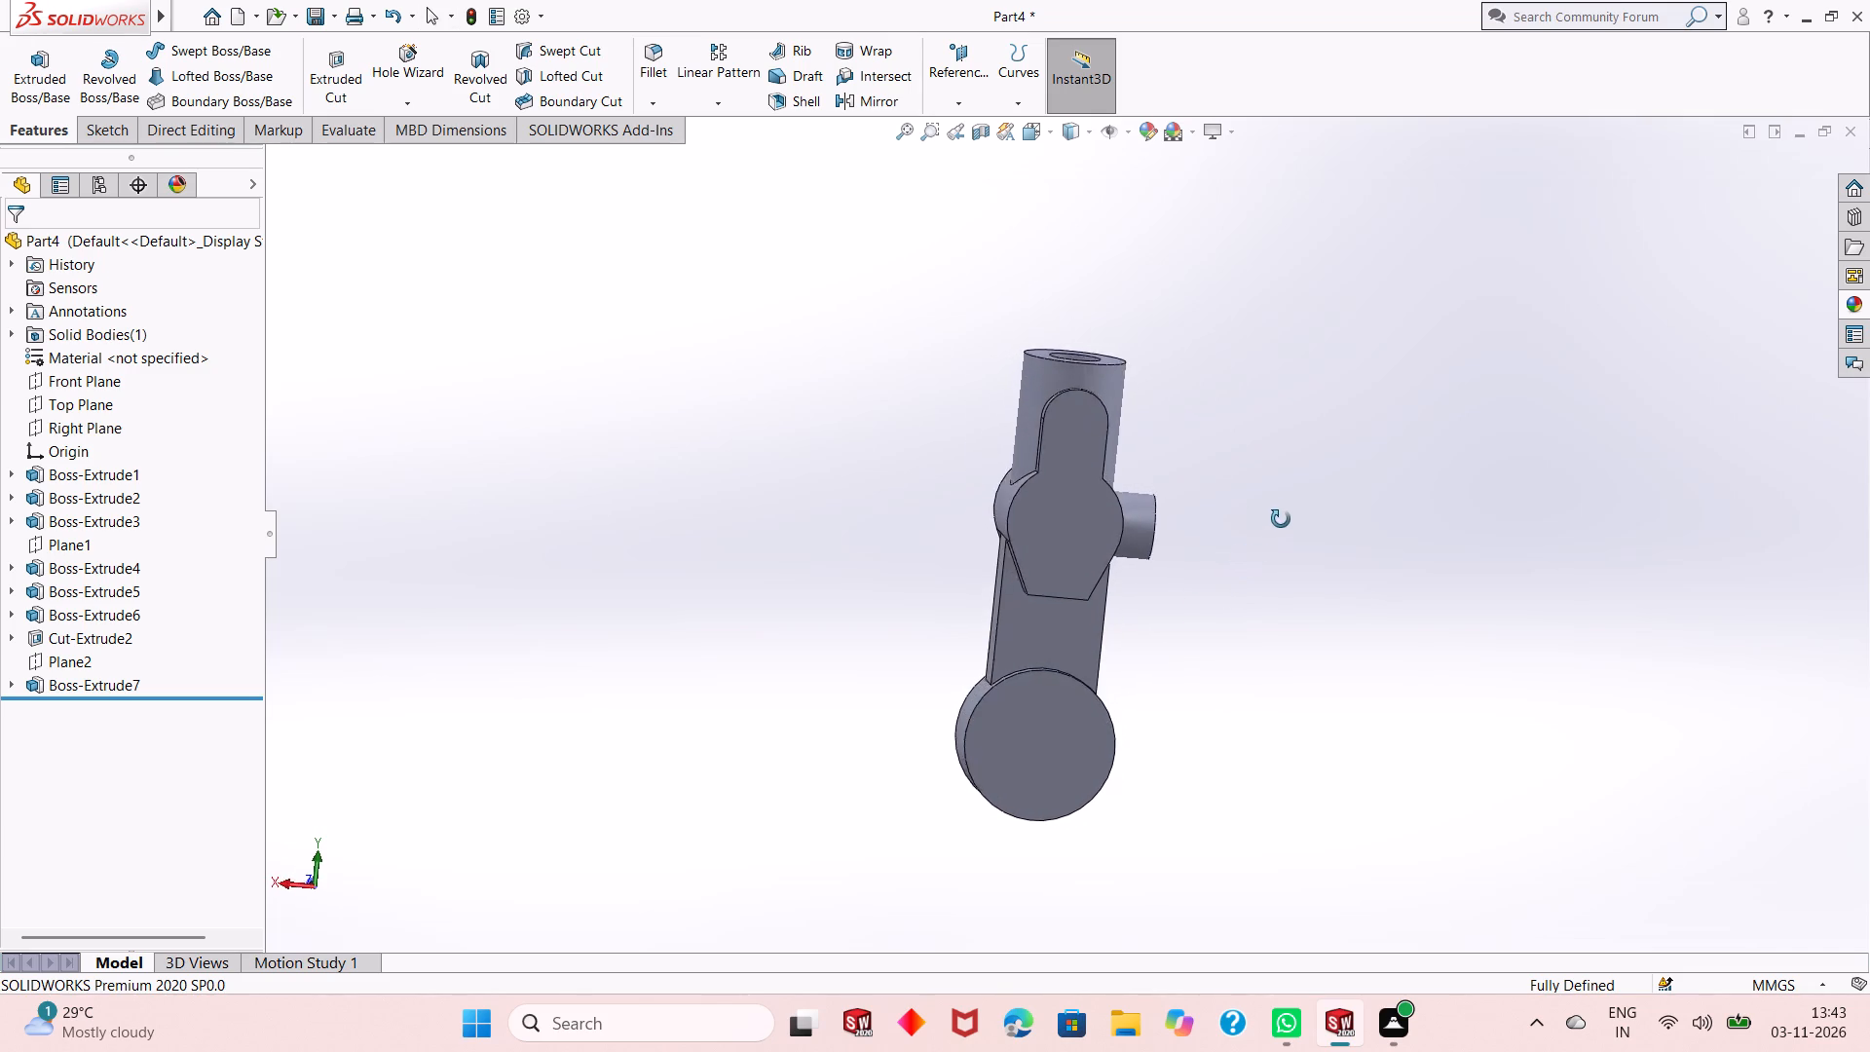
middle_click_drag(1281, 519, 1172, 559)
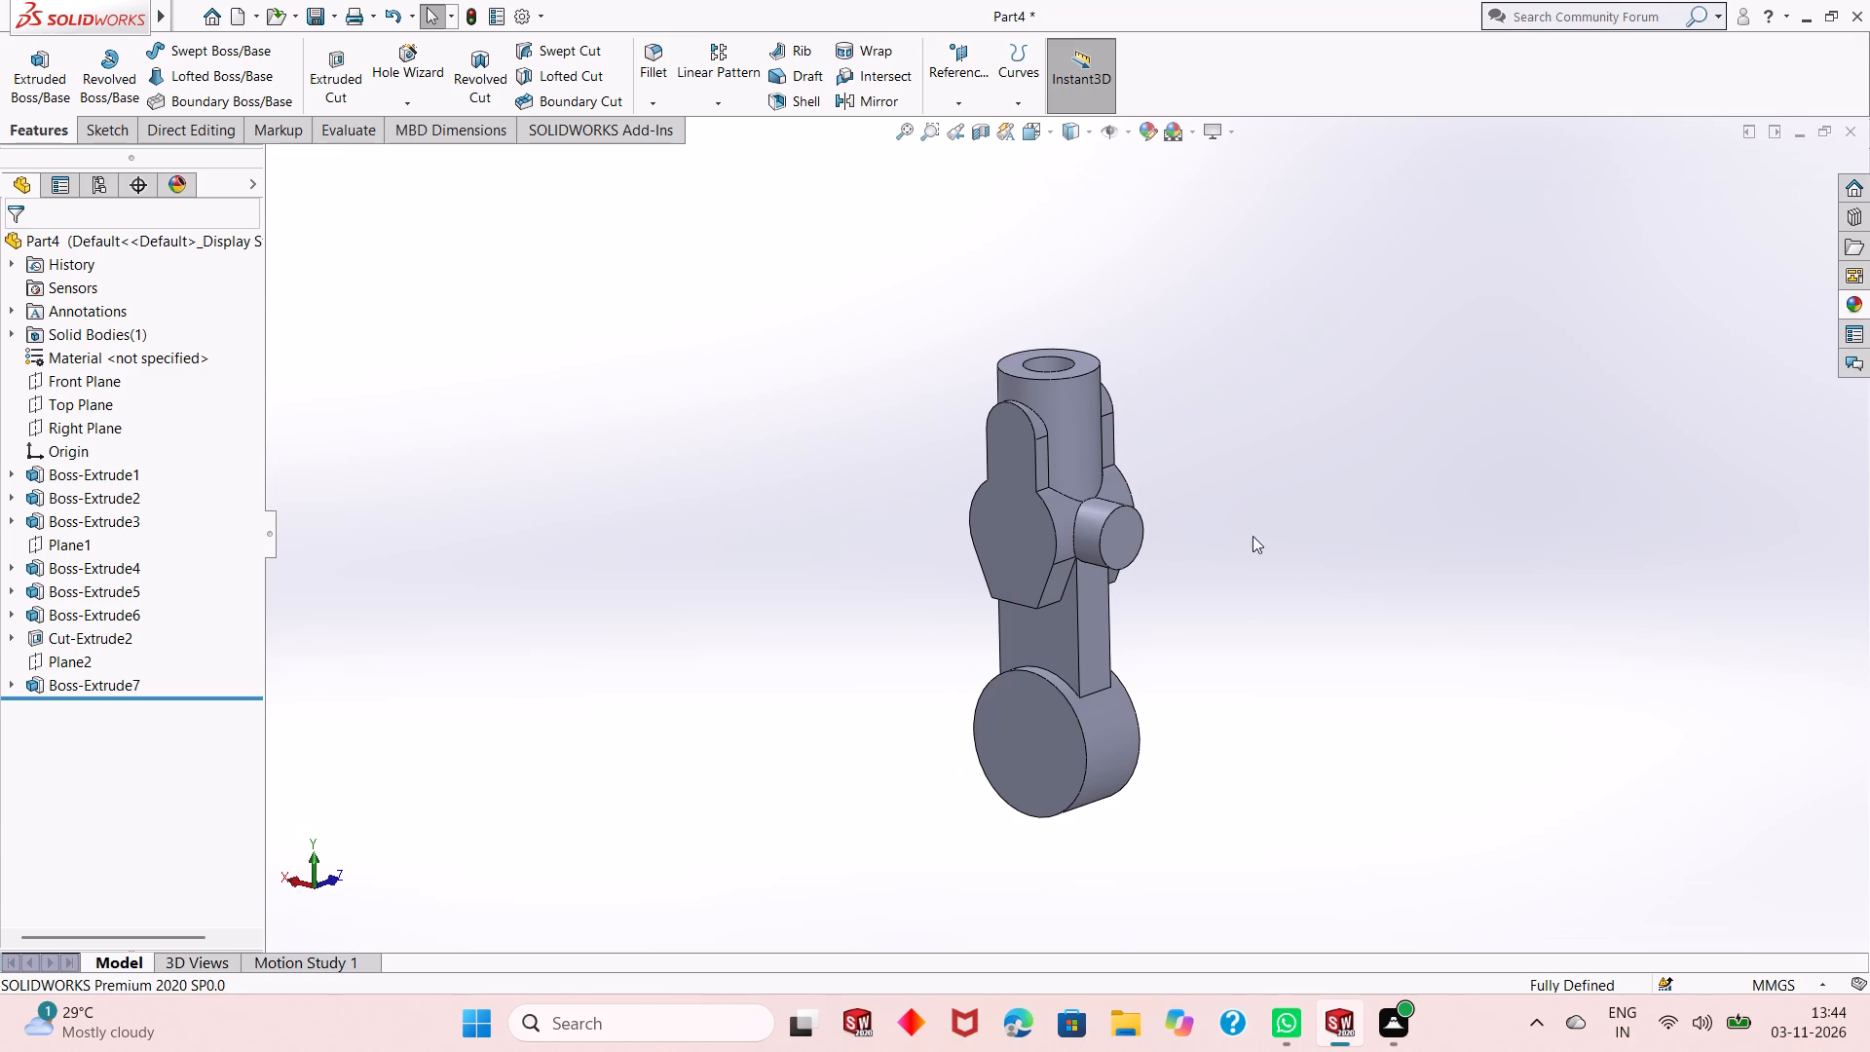
Start a new sketch on the tapered body's flat outer face and view it face-on.
scroll(942, 391, "down", 3)
left_click(1101, 480)
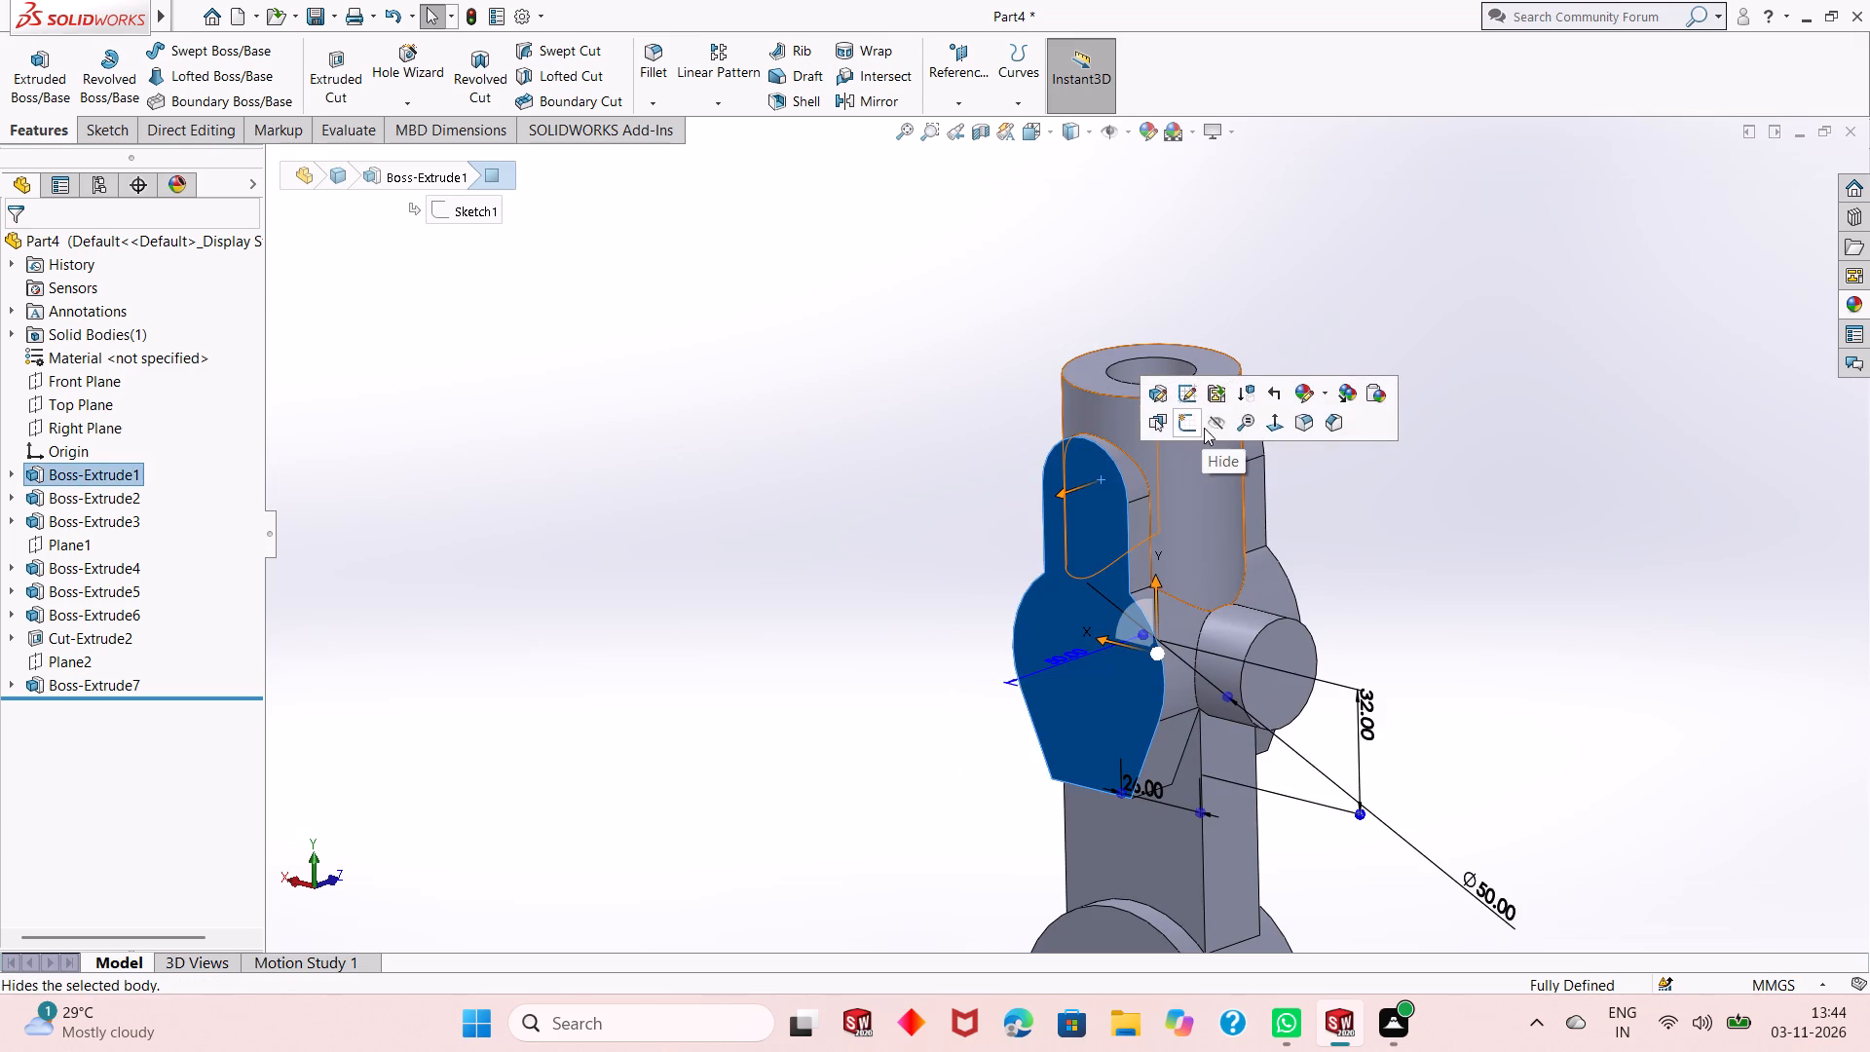
left_click(1183, 424)
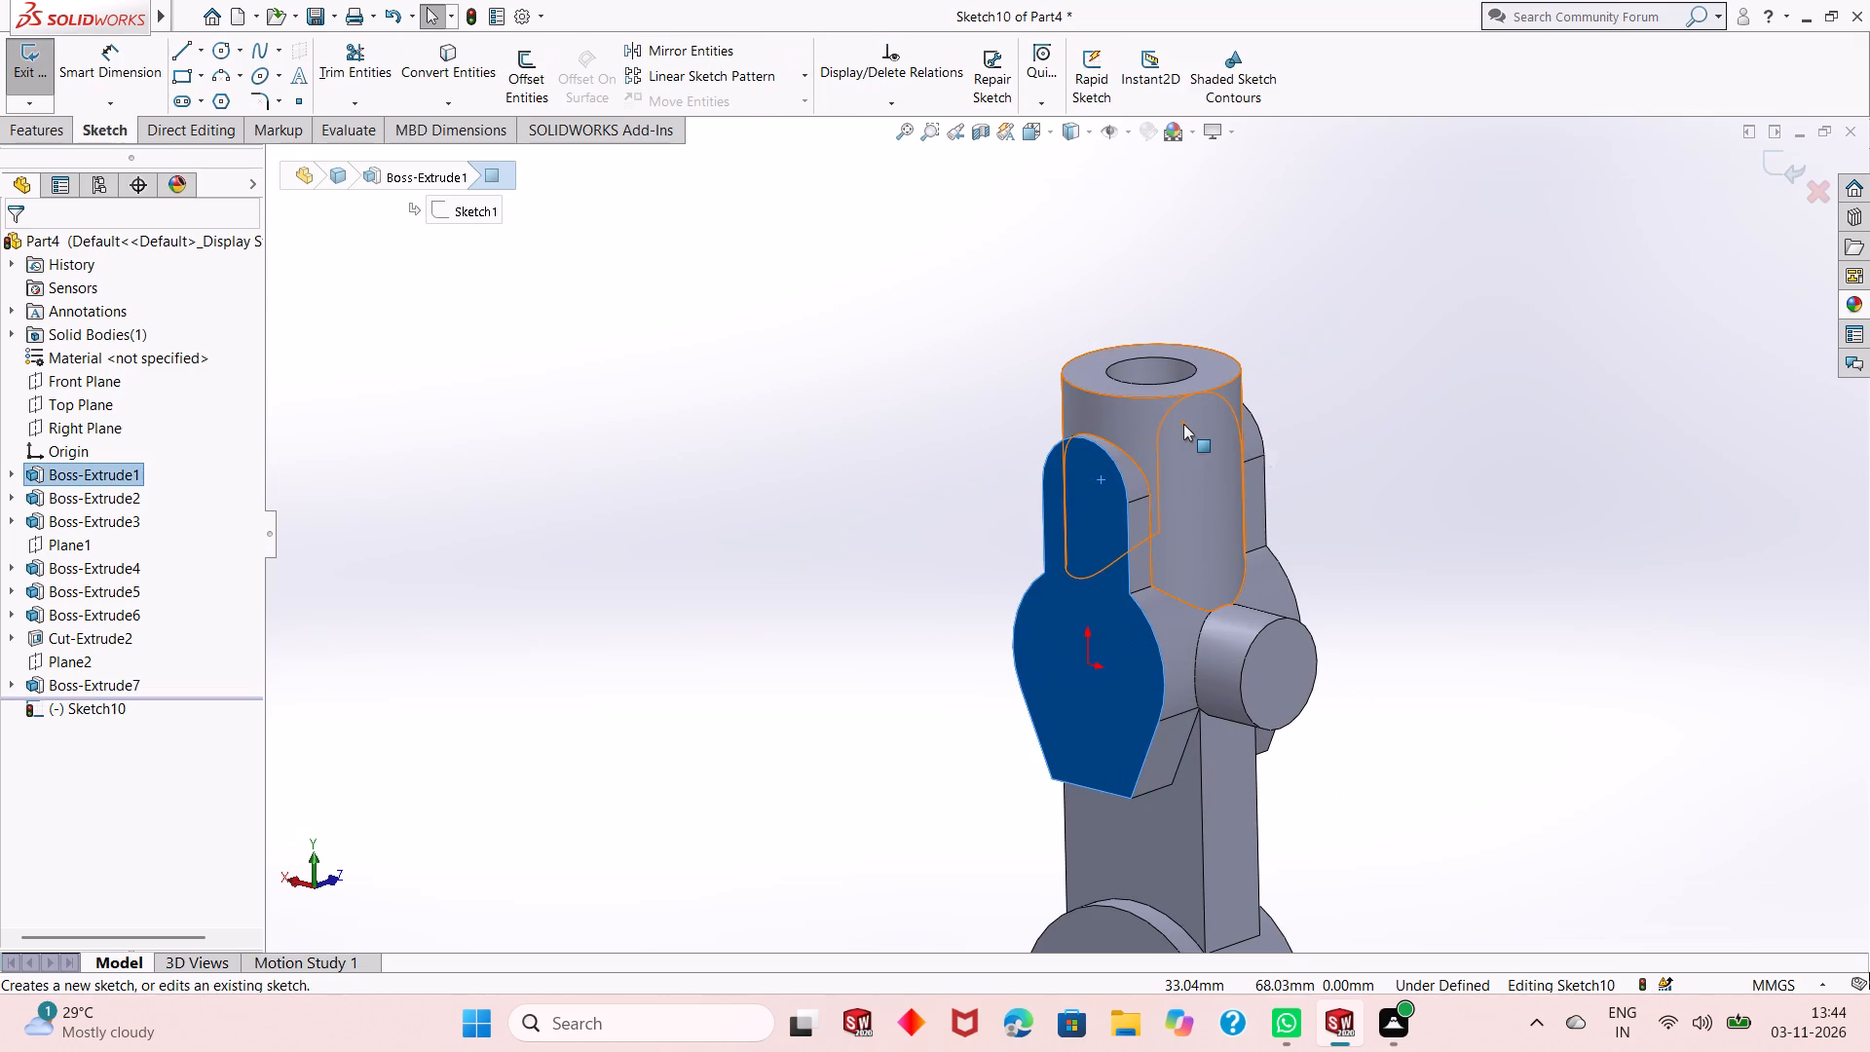
key("ctrl+8")
scroll(1091, 498, "up", 2)
scroll(1079, 283, "down", 2)
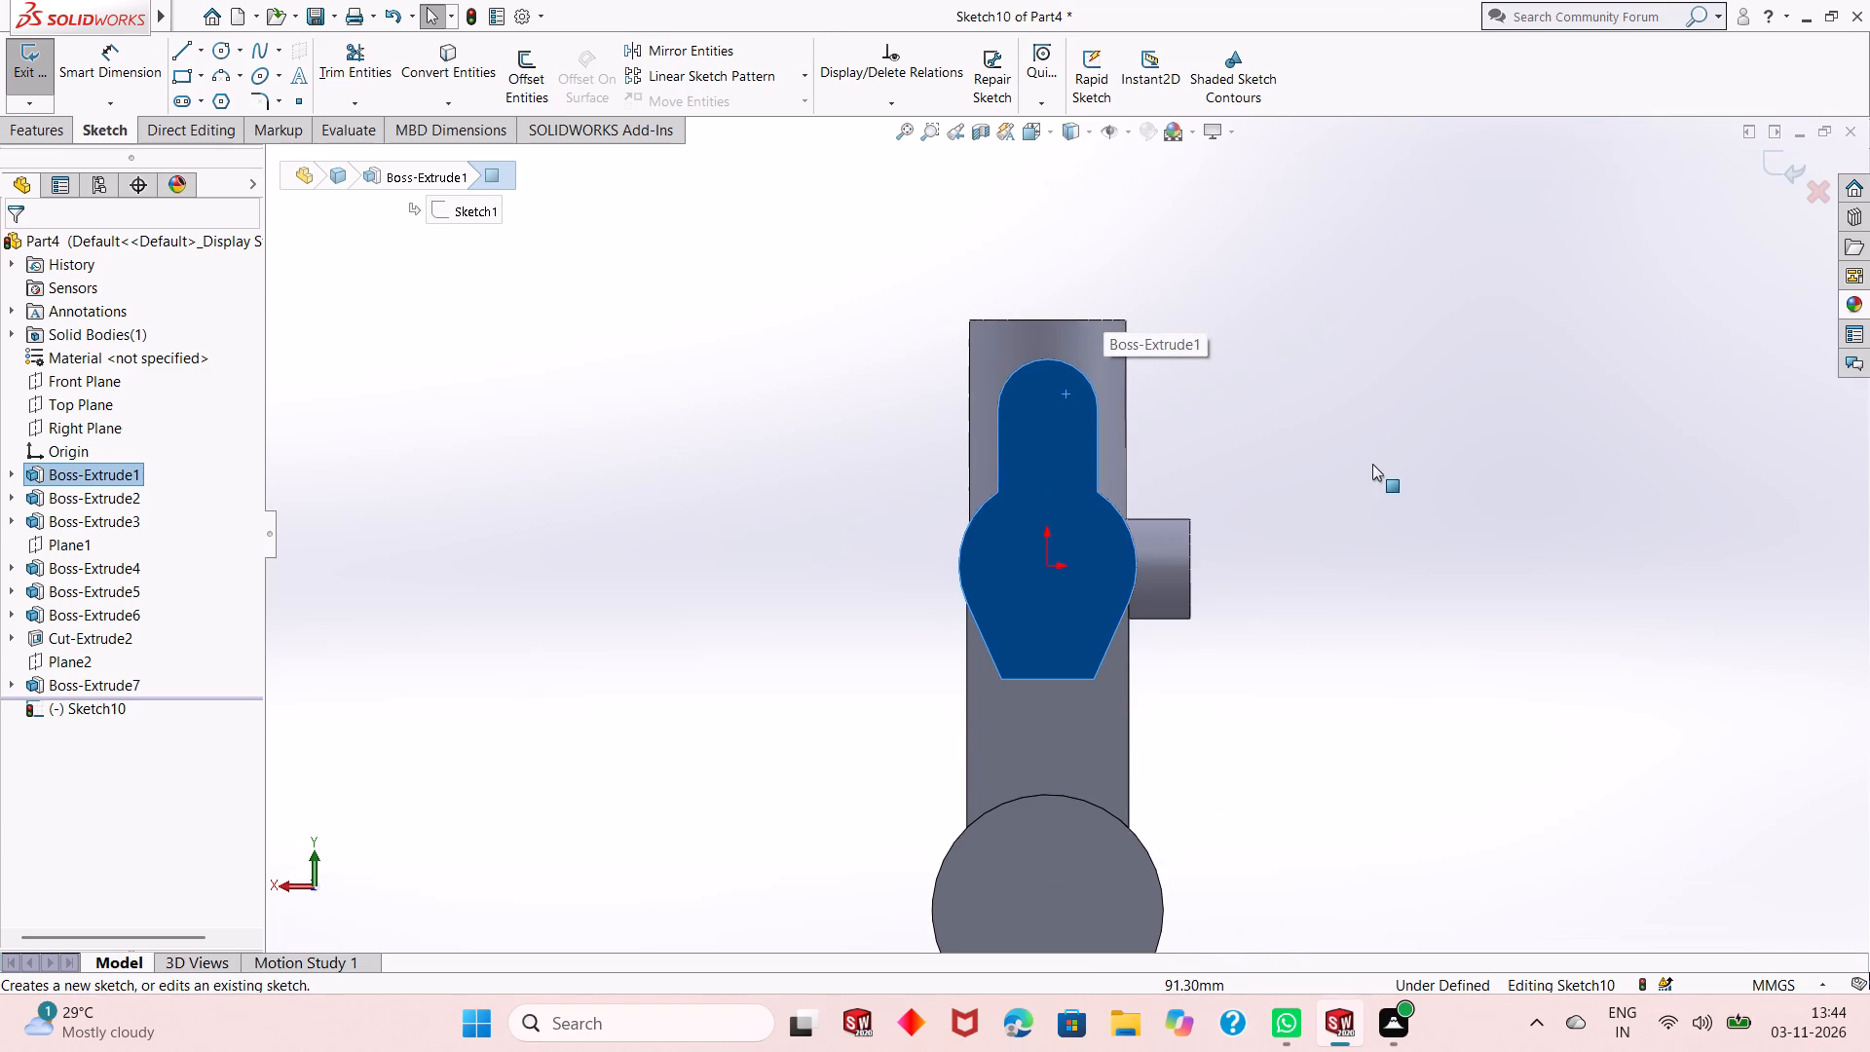
left_click(1373, 464)
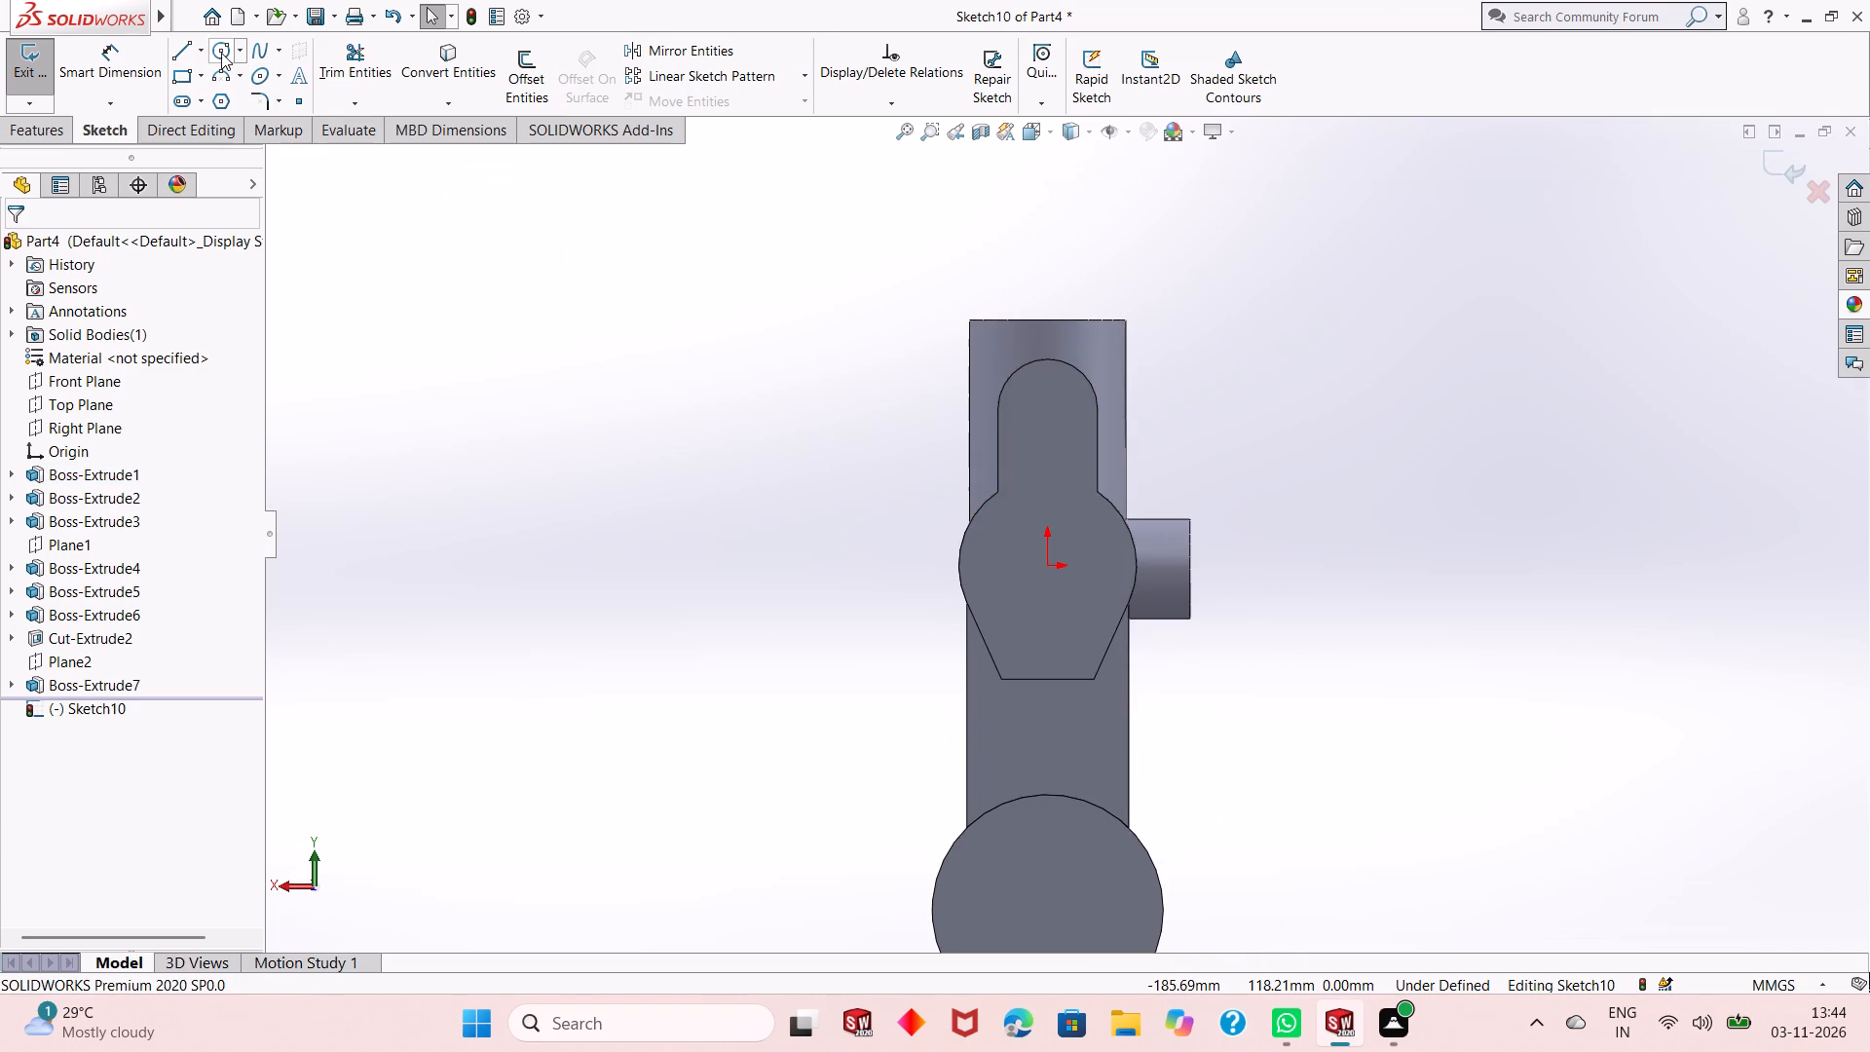
Sketch a circle about 17 mm in diameter centred on the arc centre of the face's rounded upper end.
left_click(221, 53)
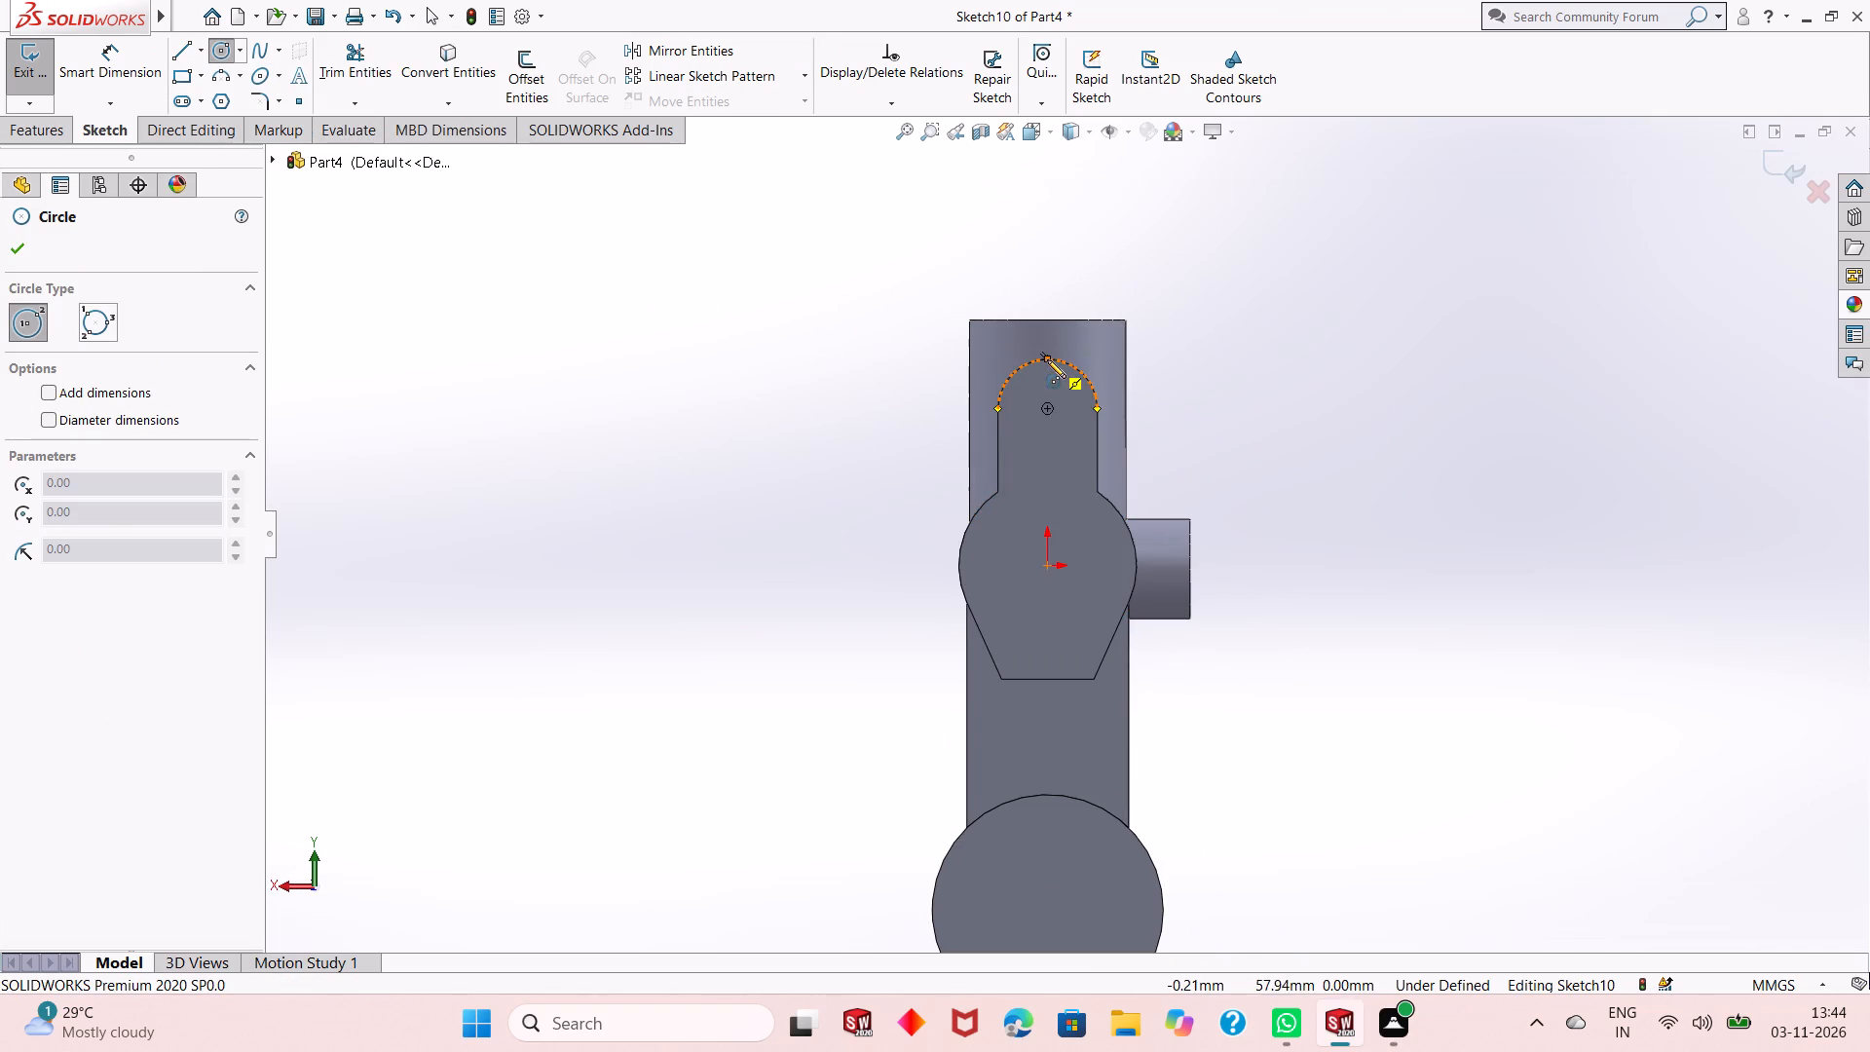
left_click(1047, 409)
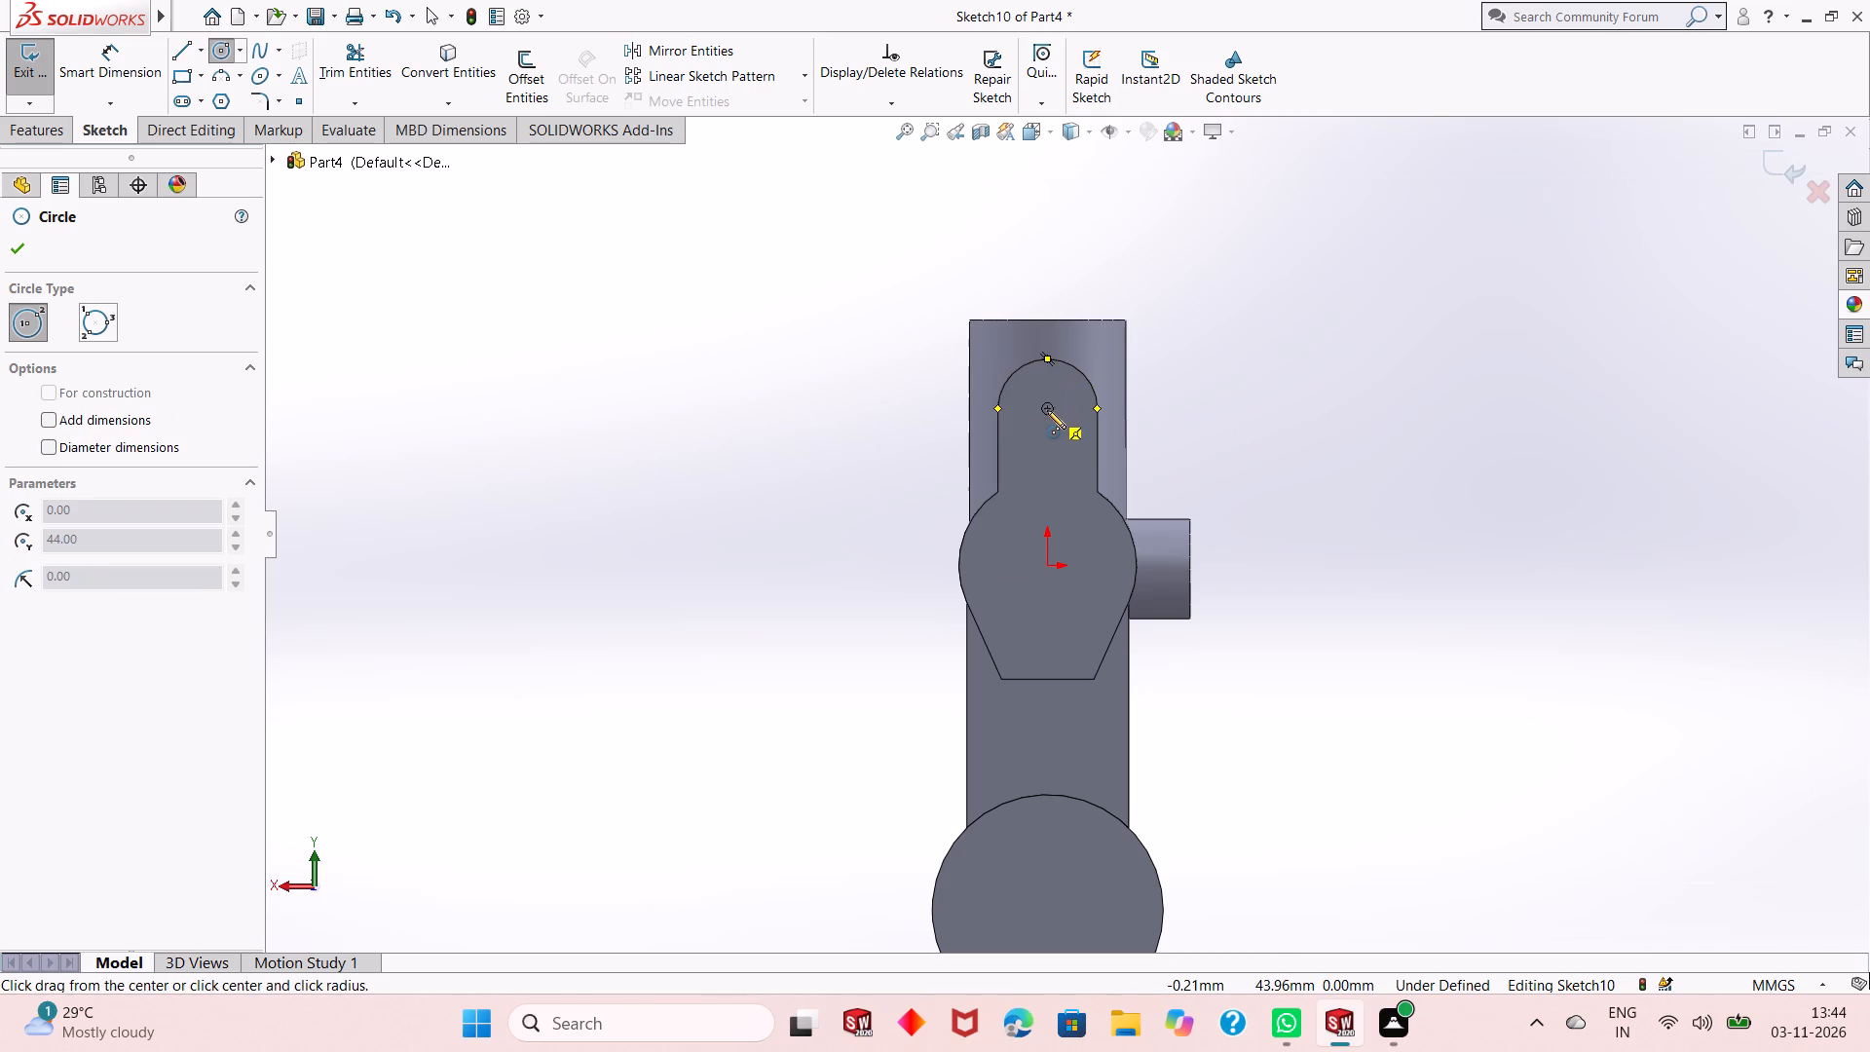
left_click(1048, 439)
right_click(719, 323)
left_click(780, 354)
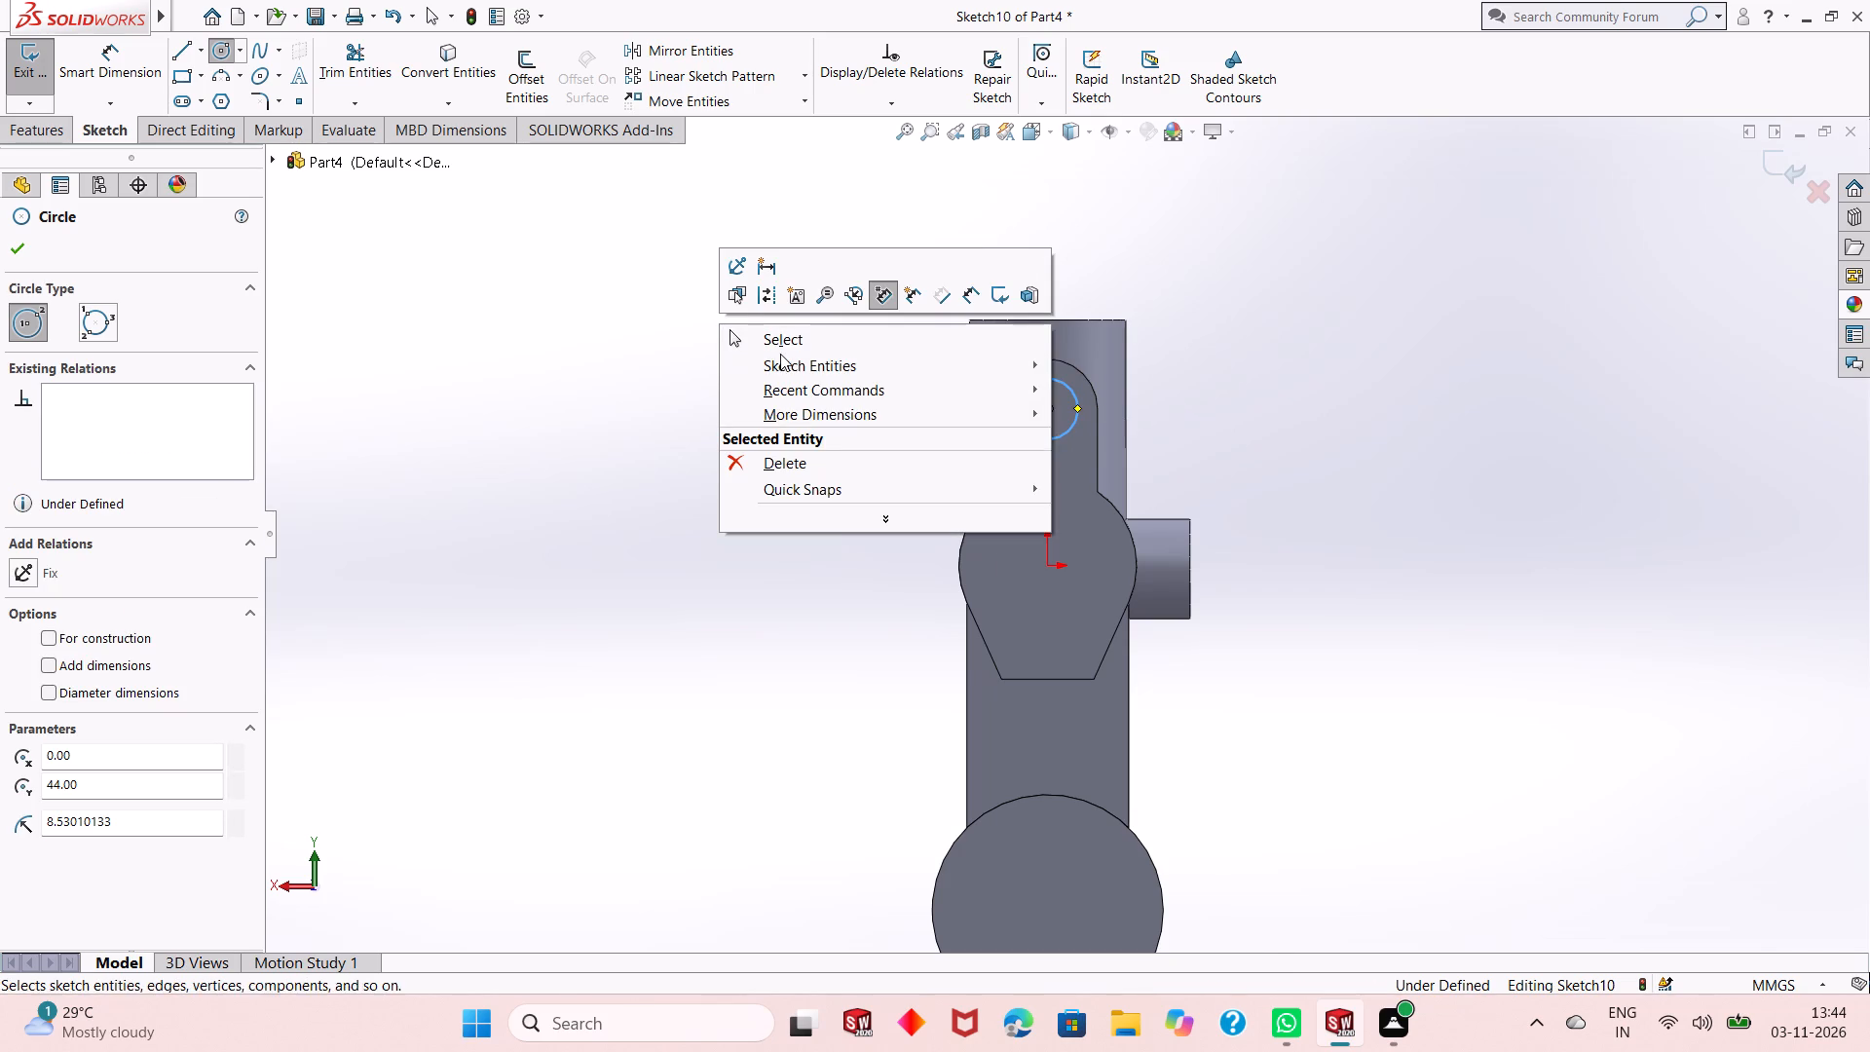
left_click(800, 345)
Dimension the upper circle's diameter as 10 mm.
left_click(122, 66)
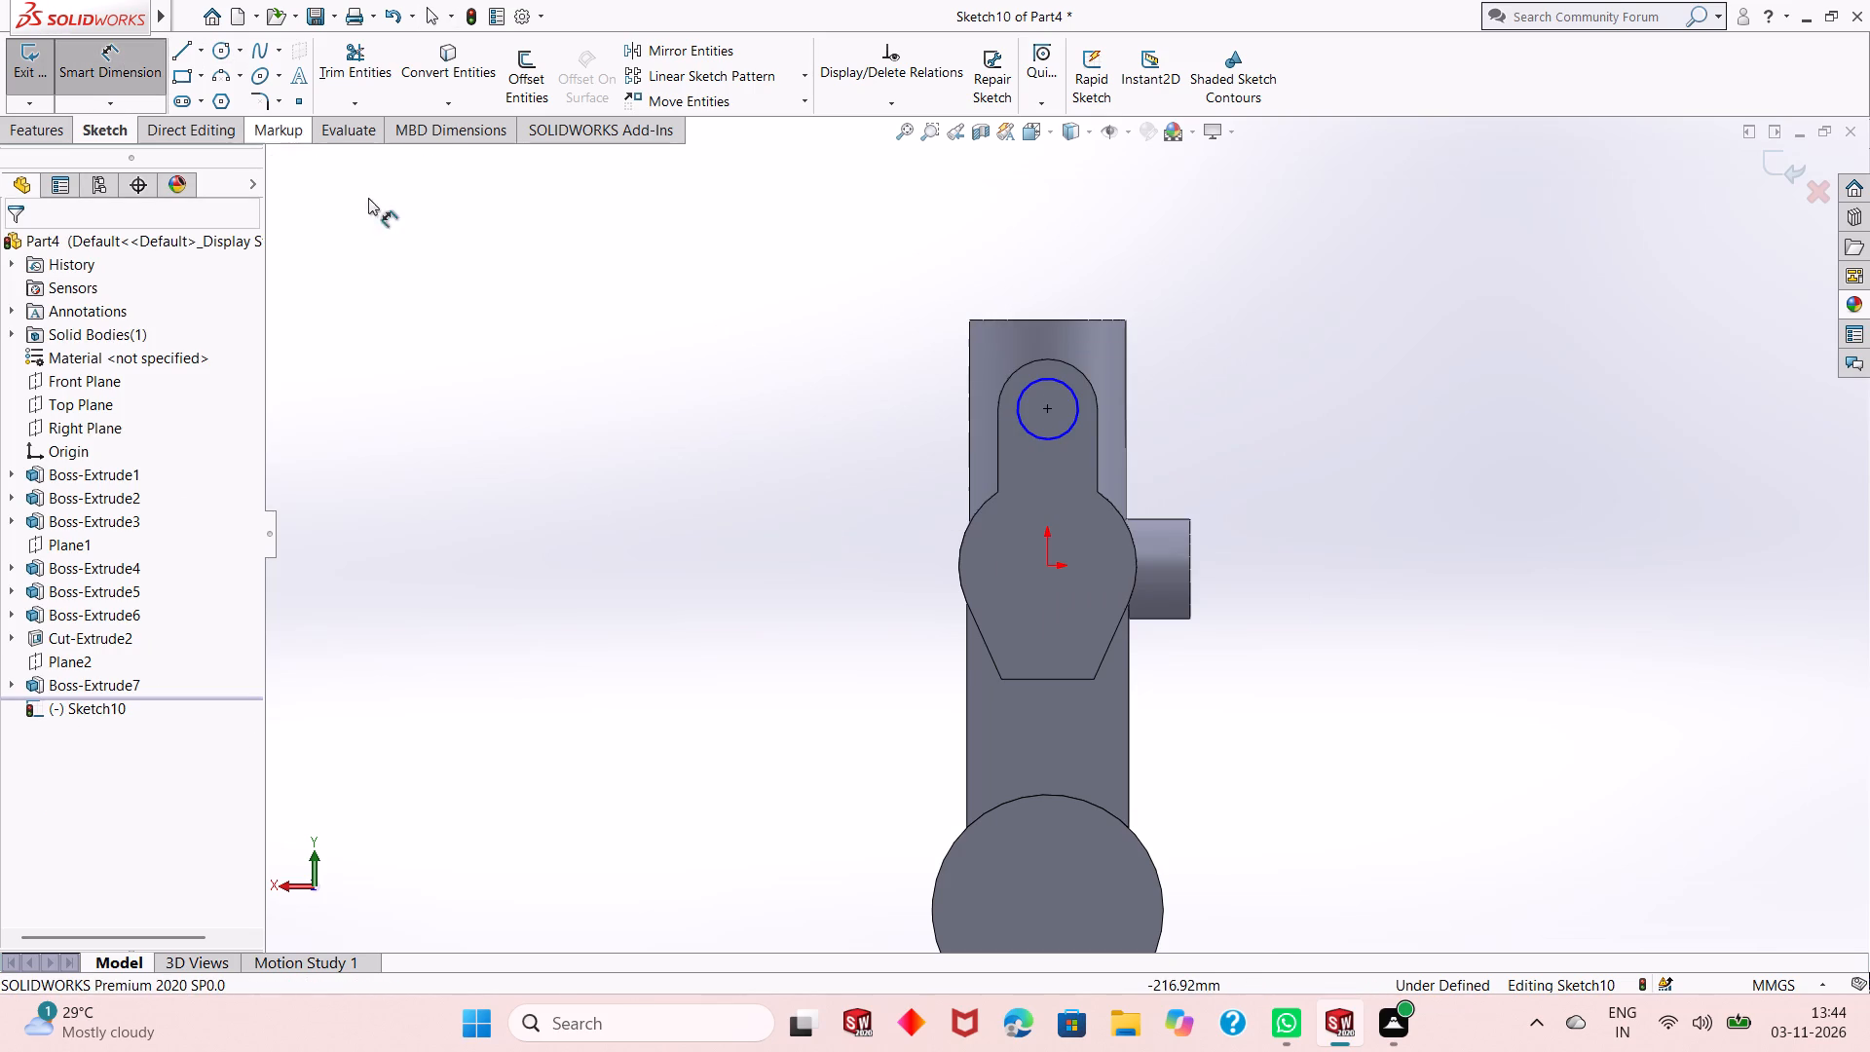
left_click(1018, 419)
left_click(882, 498)
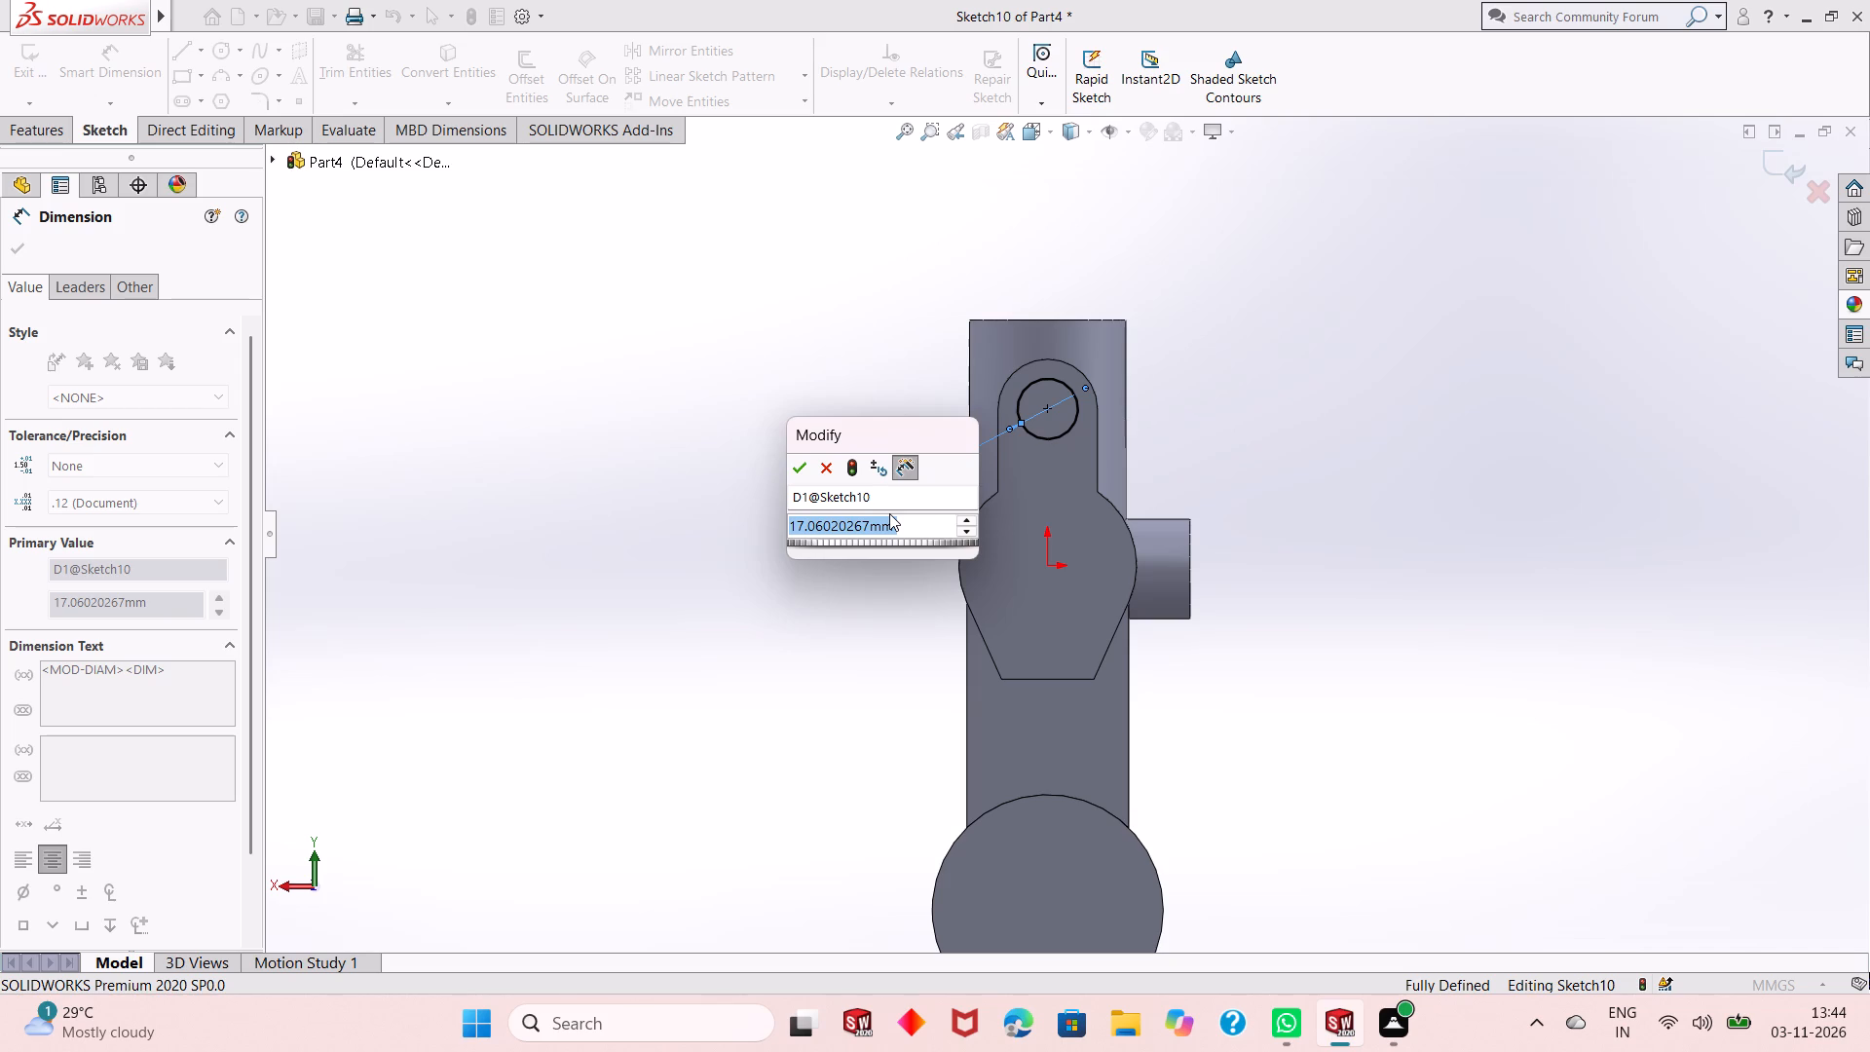
type("10")
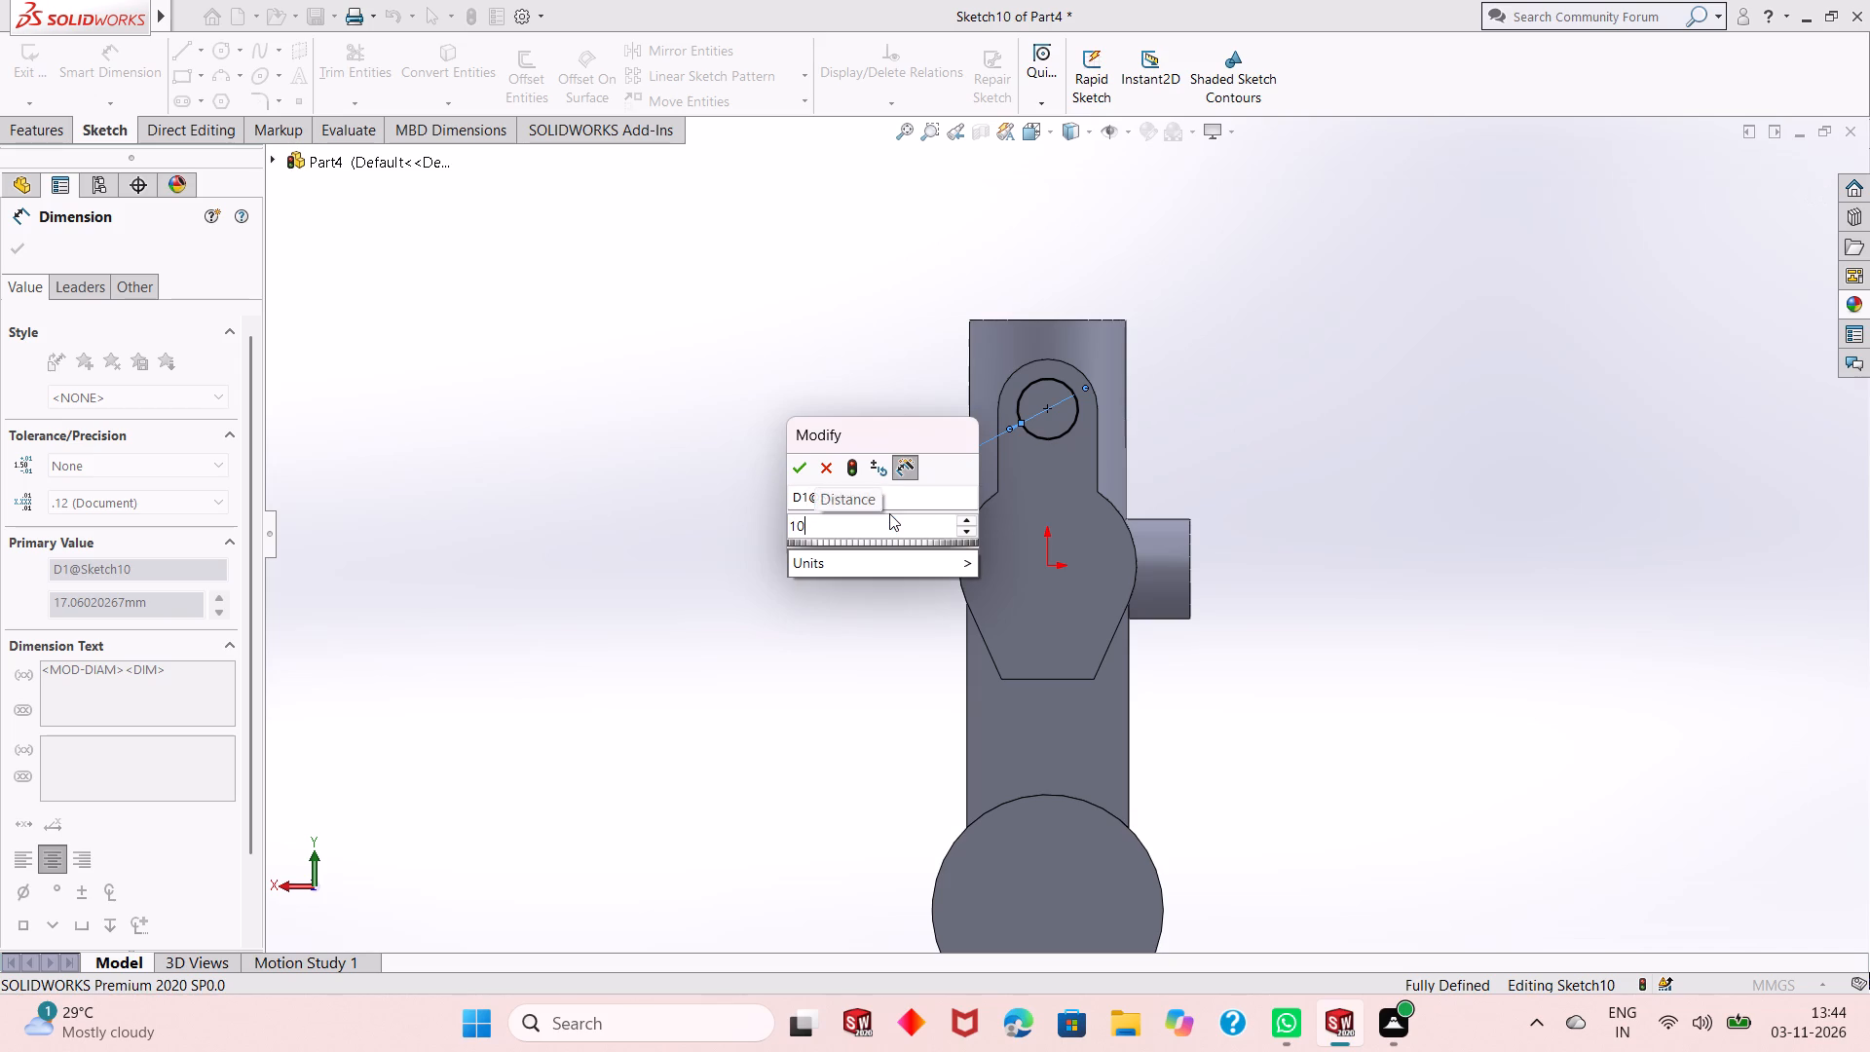
key("Return")
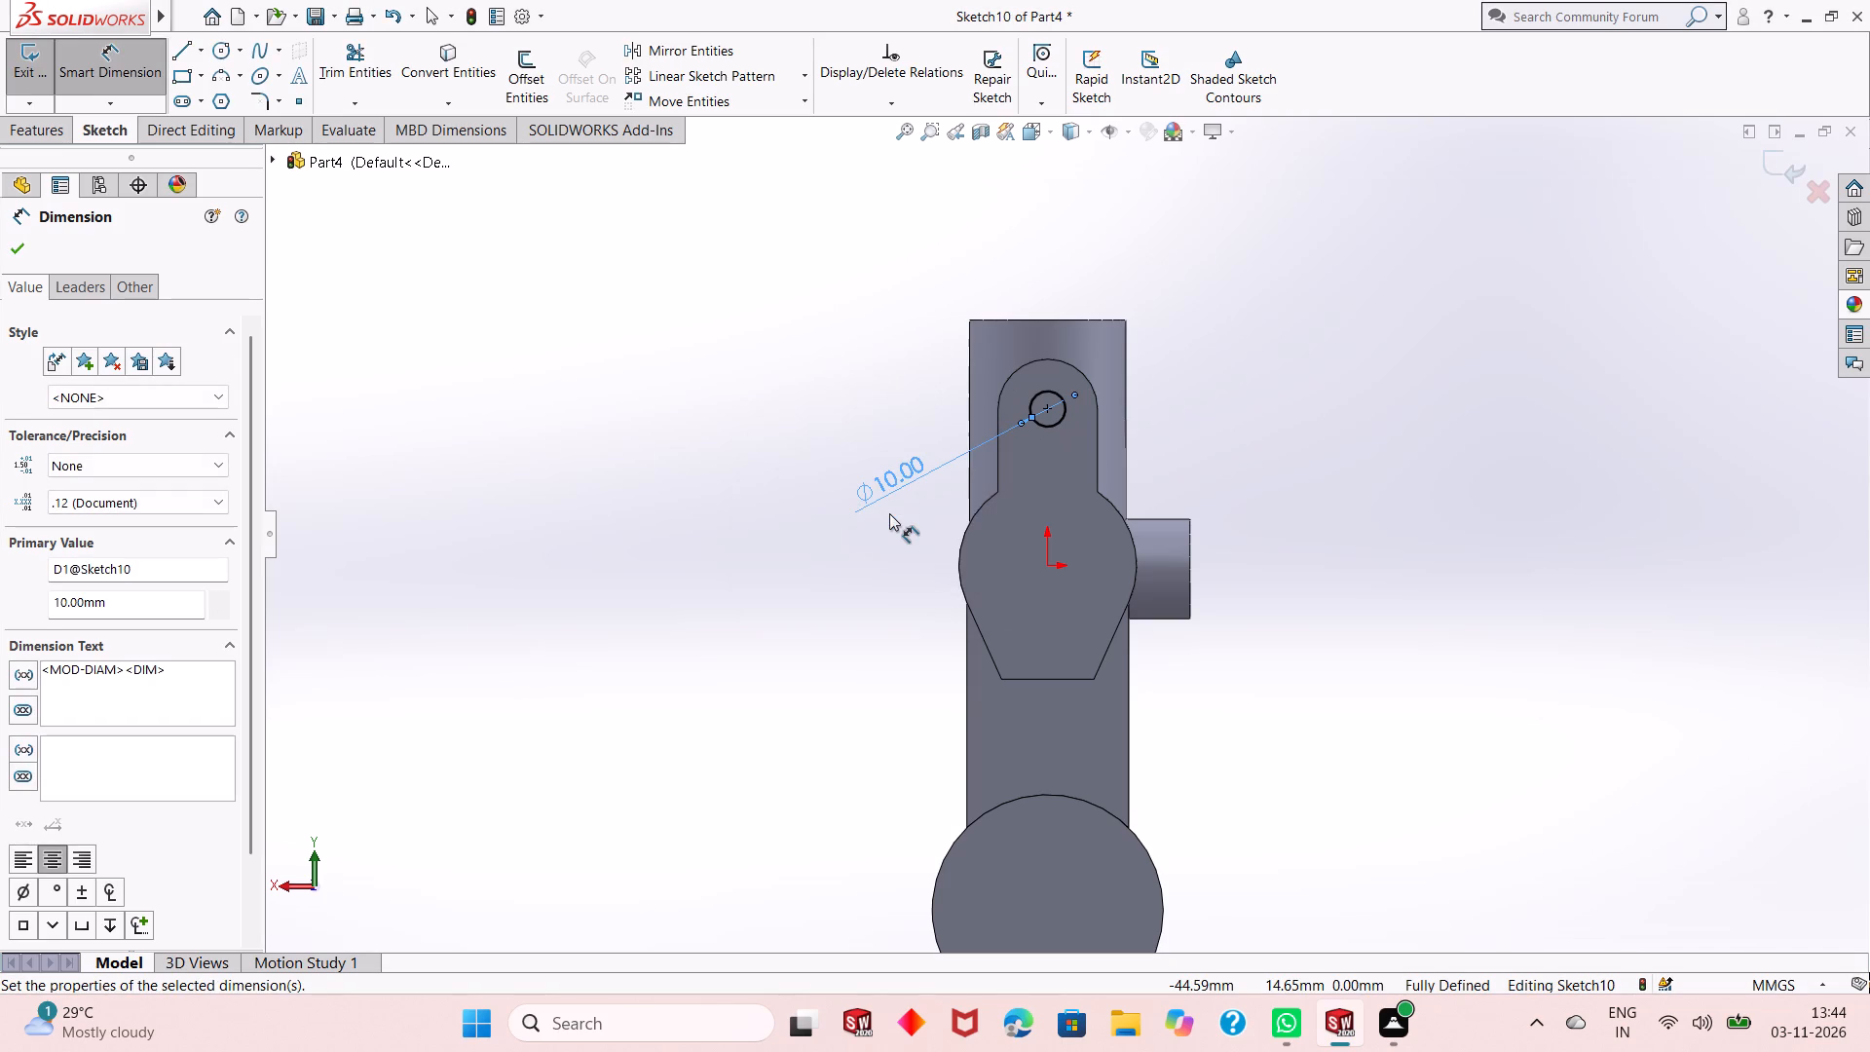
right_click(1226, 219)
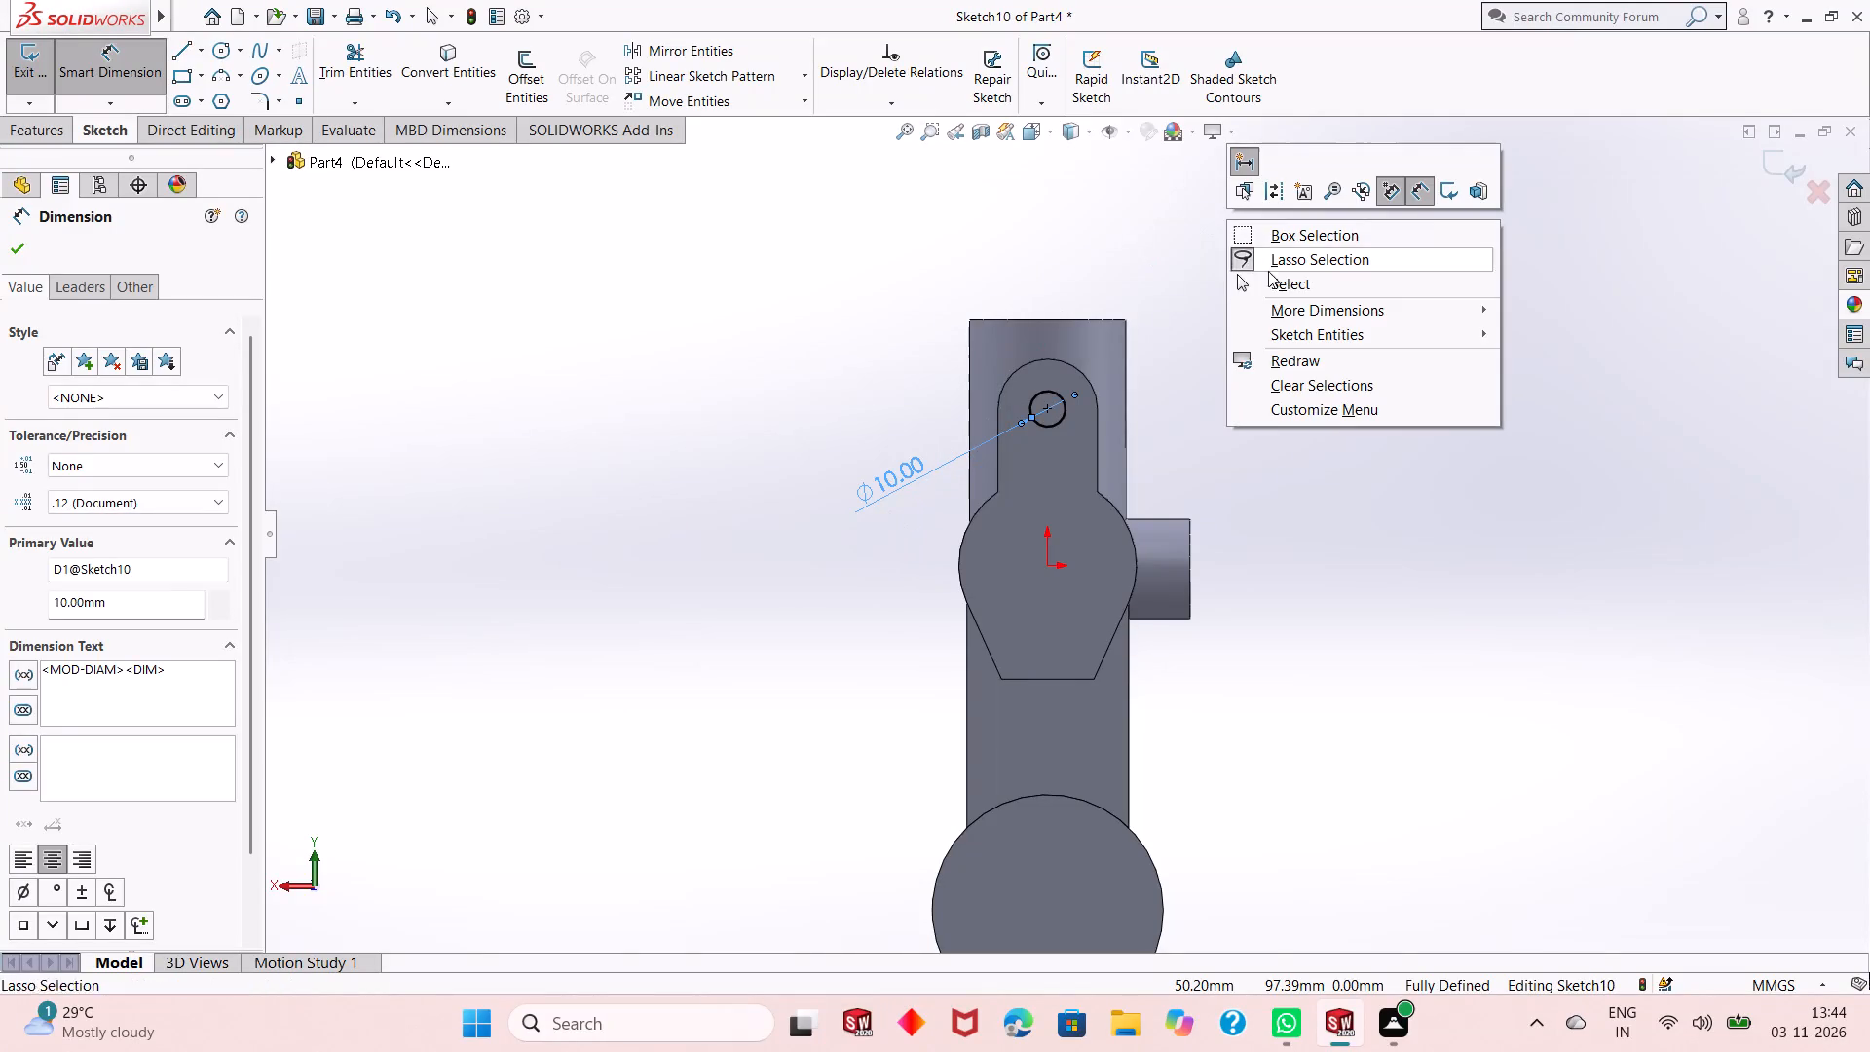
left_click(1270, 282)
Sketch a second circle about 34 mm in diameter centred on the origin.
scroll(995, 682, "down", 2)
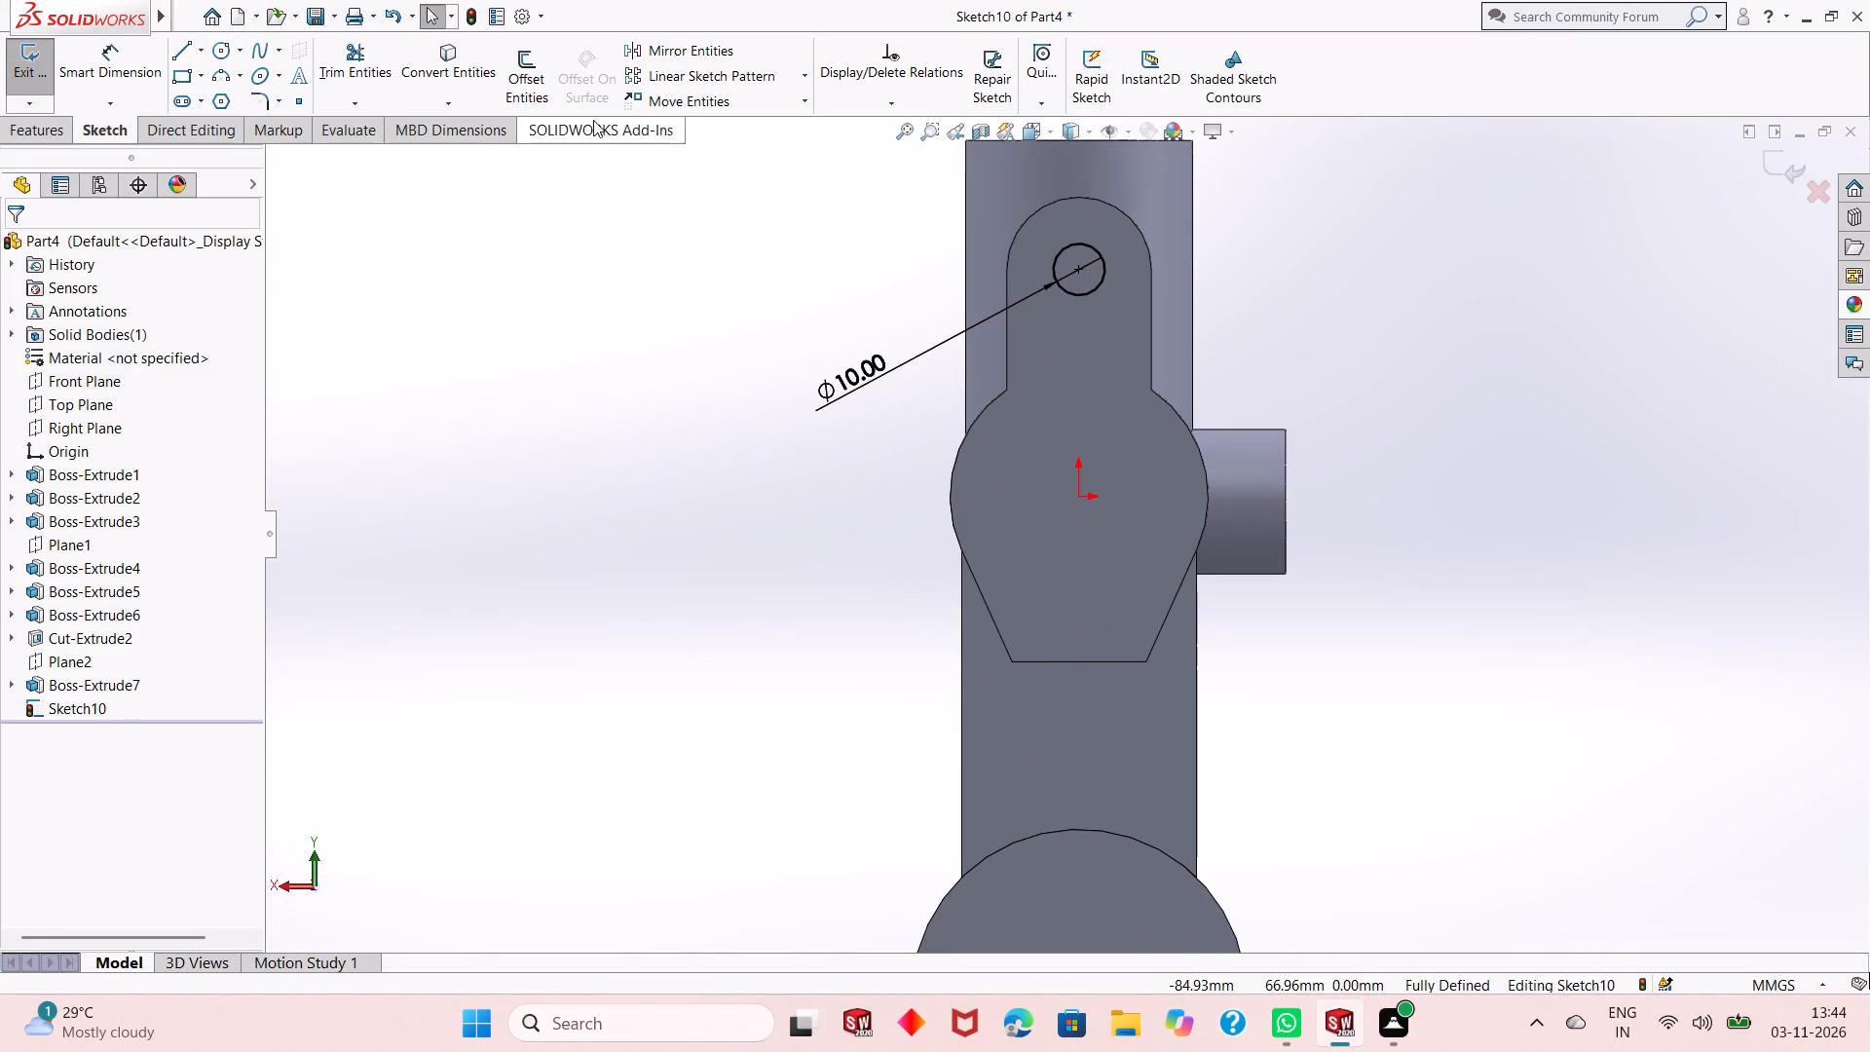
left_click(222, 60)
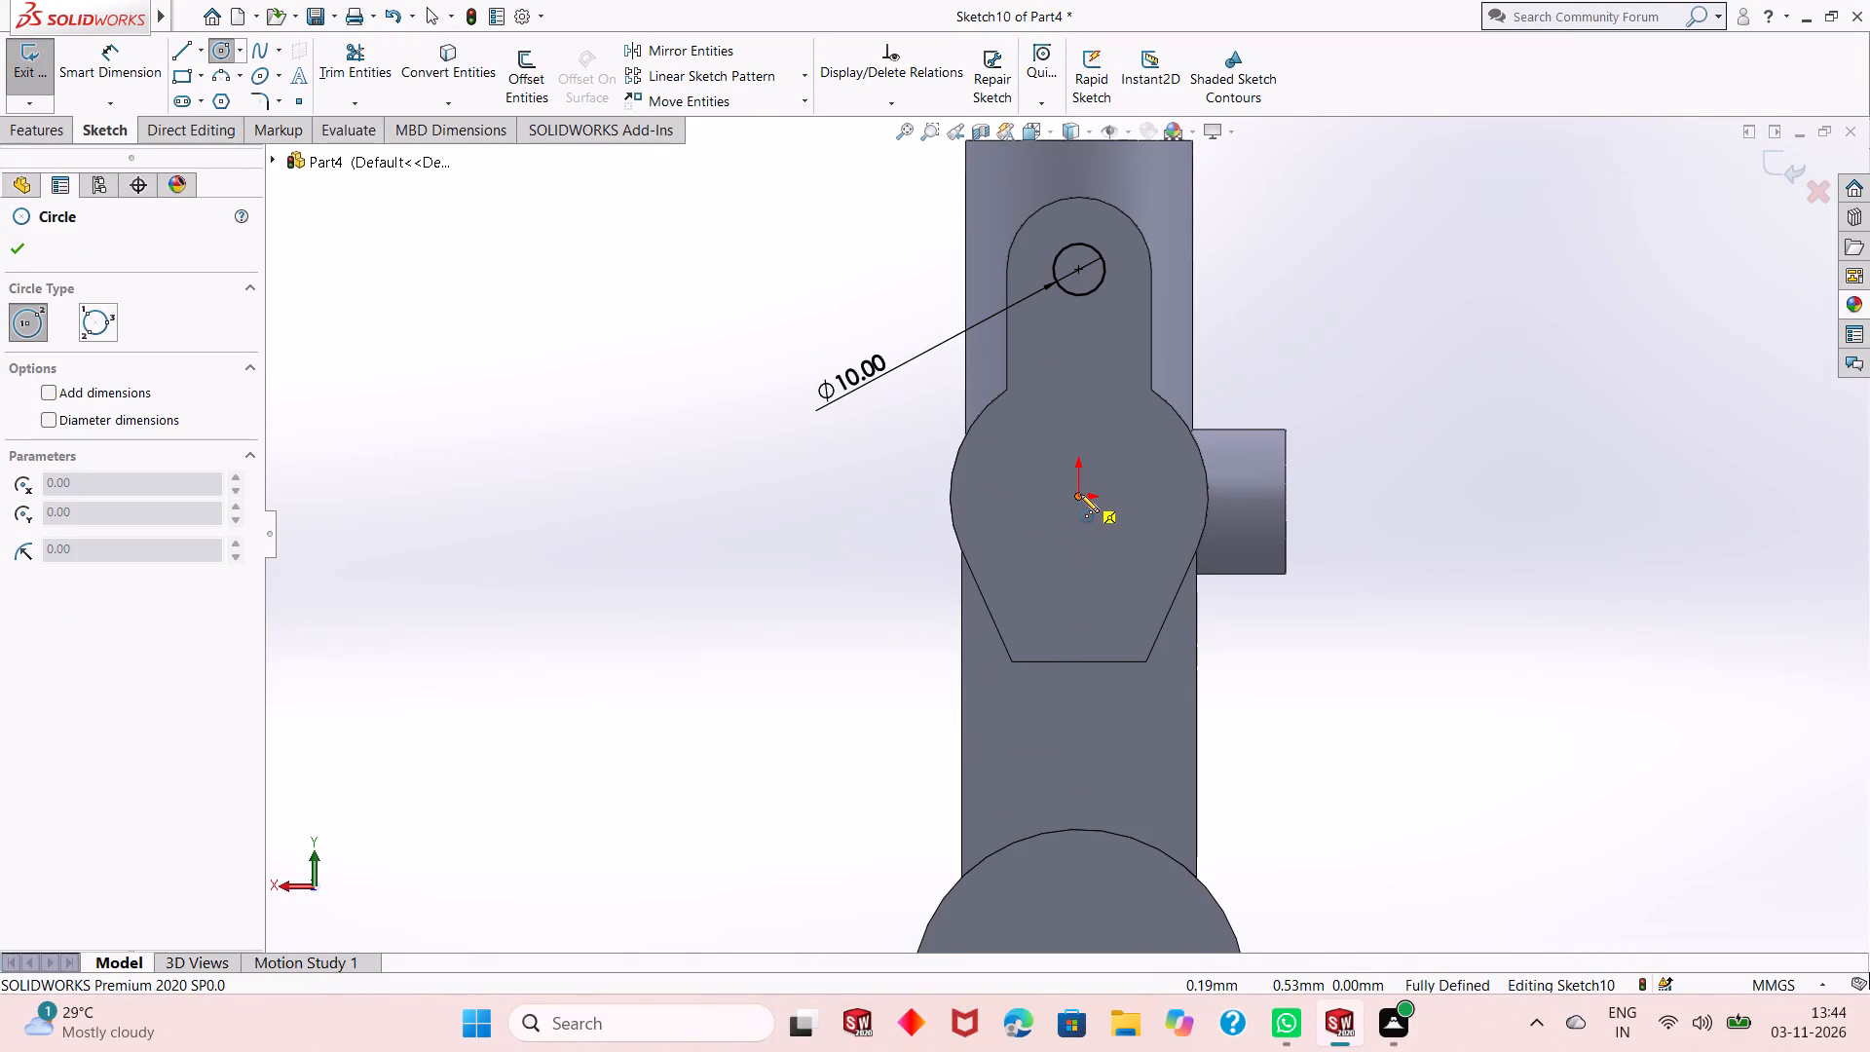
left_click(1080, 496)
left_click(1132, 426)
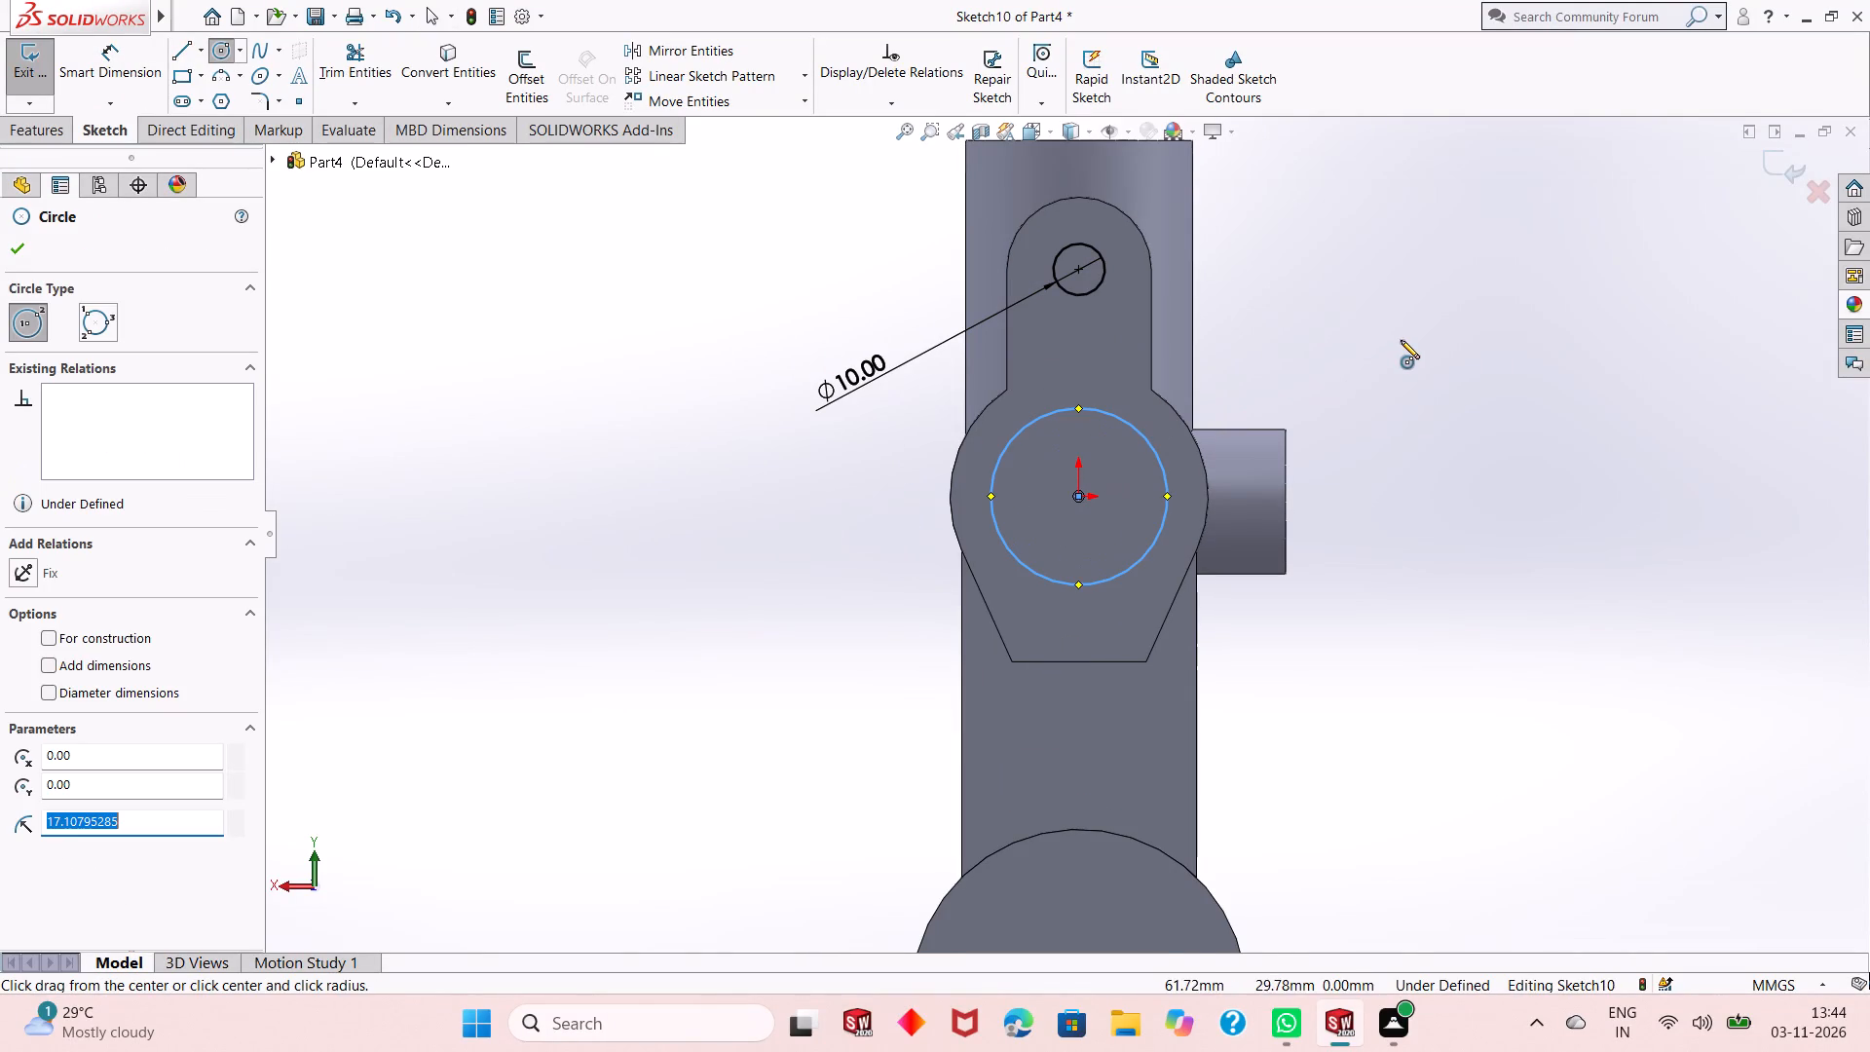
right_click(1401, 340)
left_click(1449, 346)
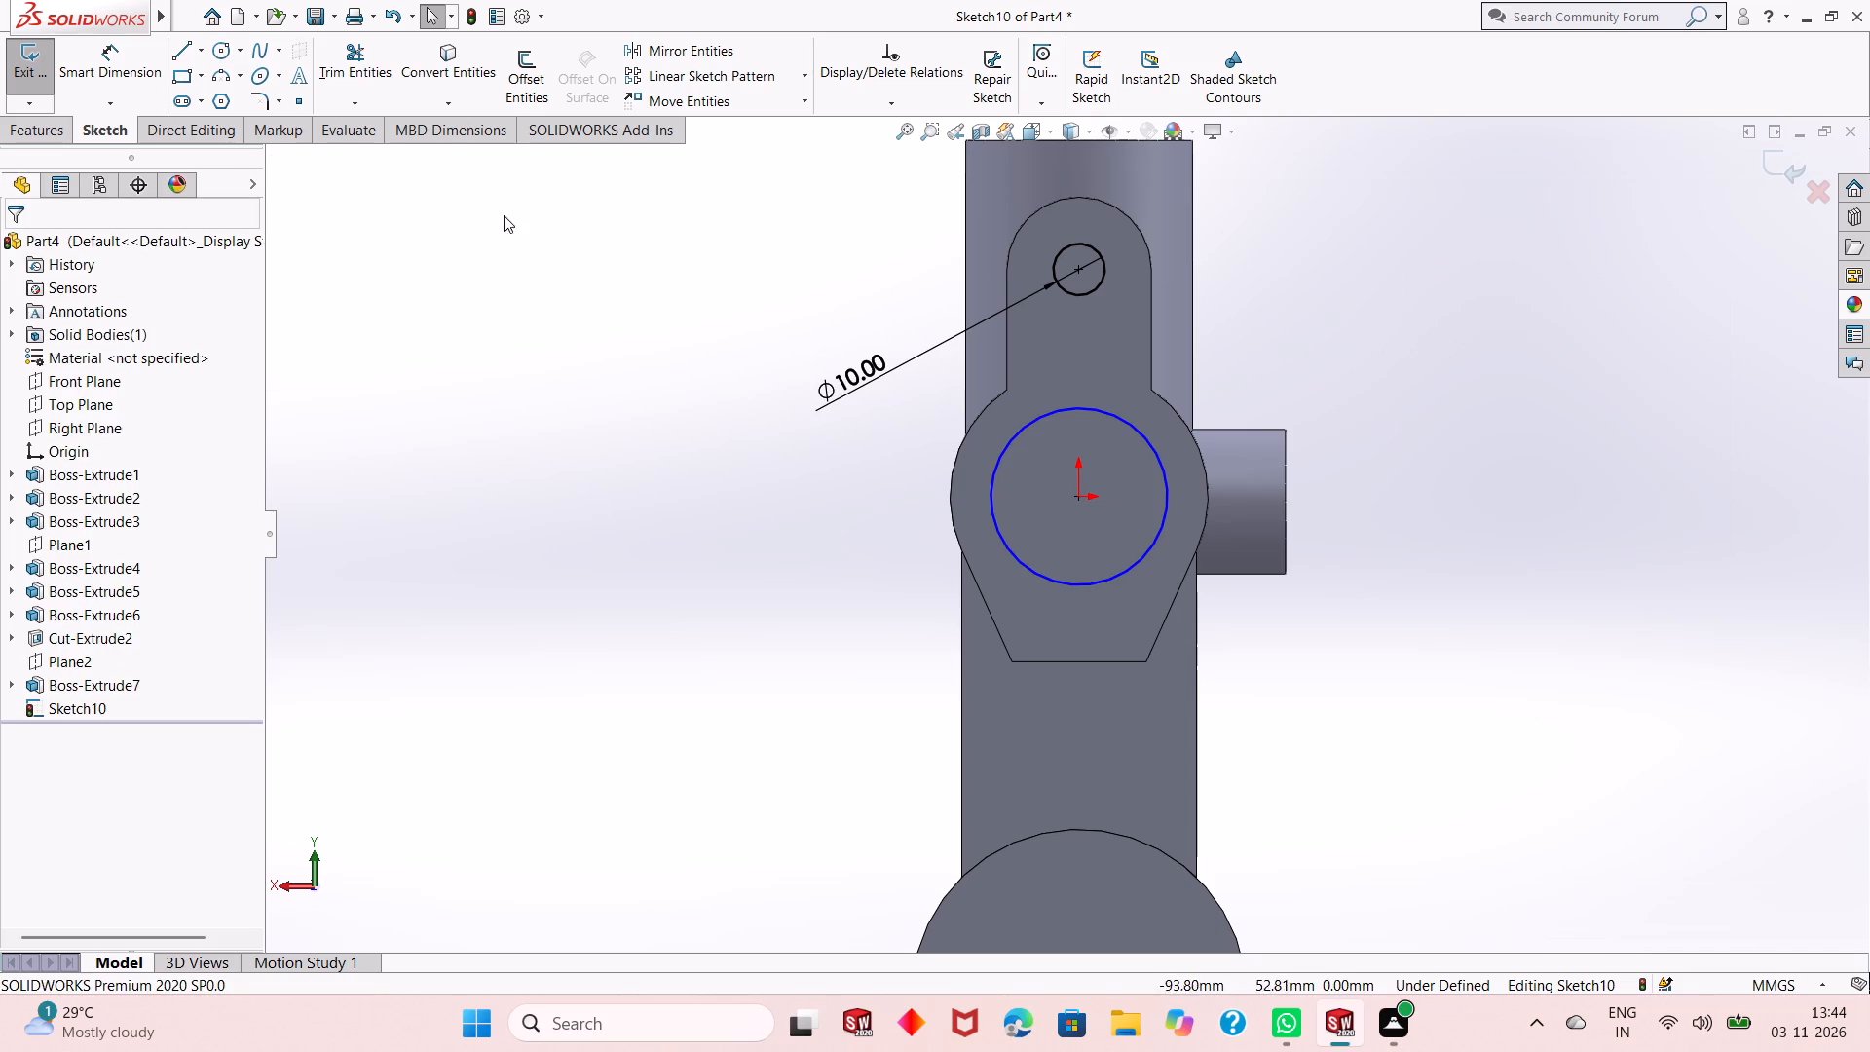
Dimension the diameter of the circle at the origin as 34.9 mm.
left_click(118, 56)
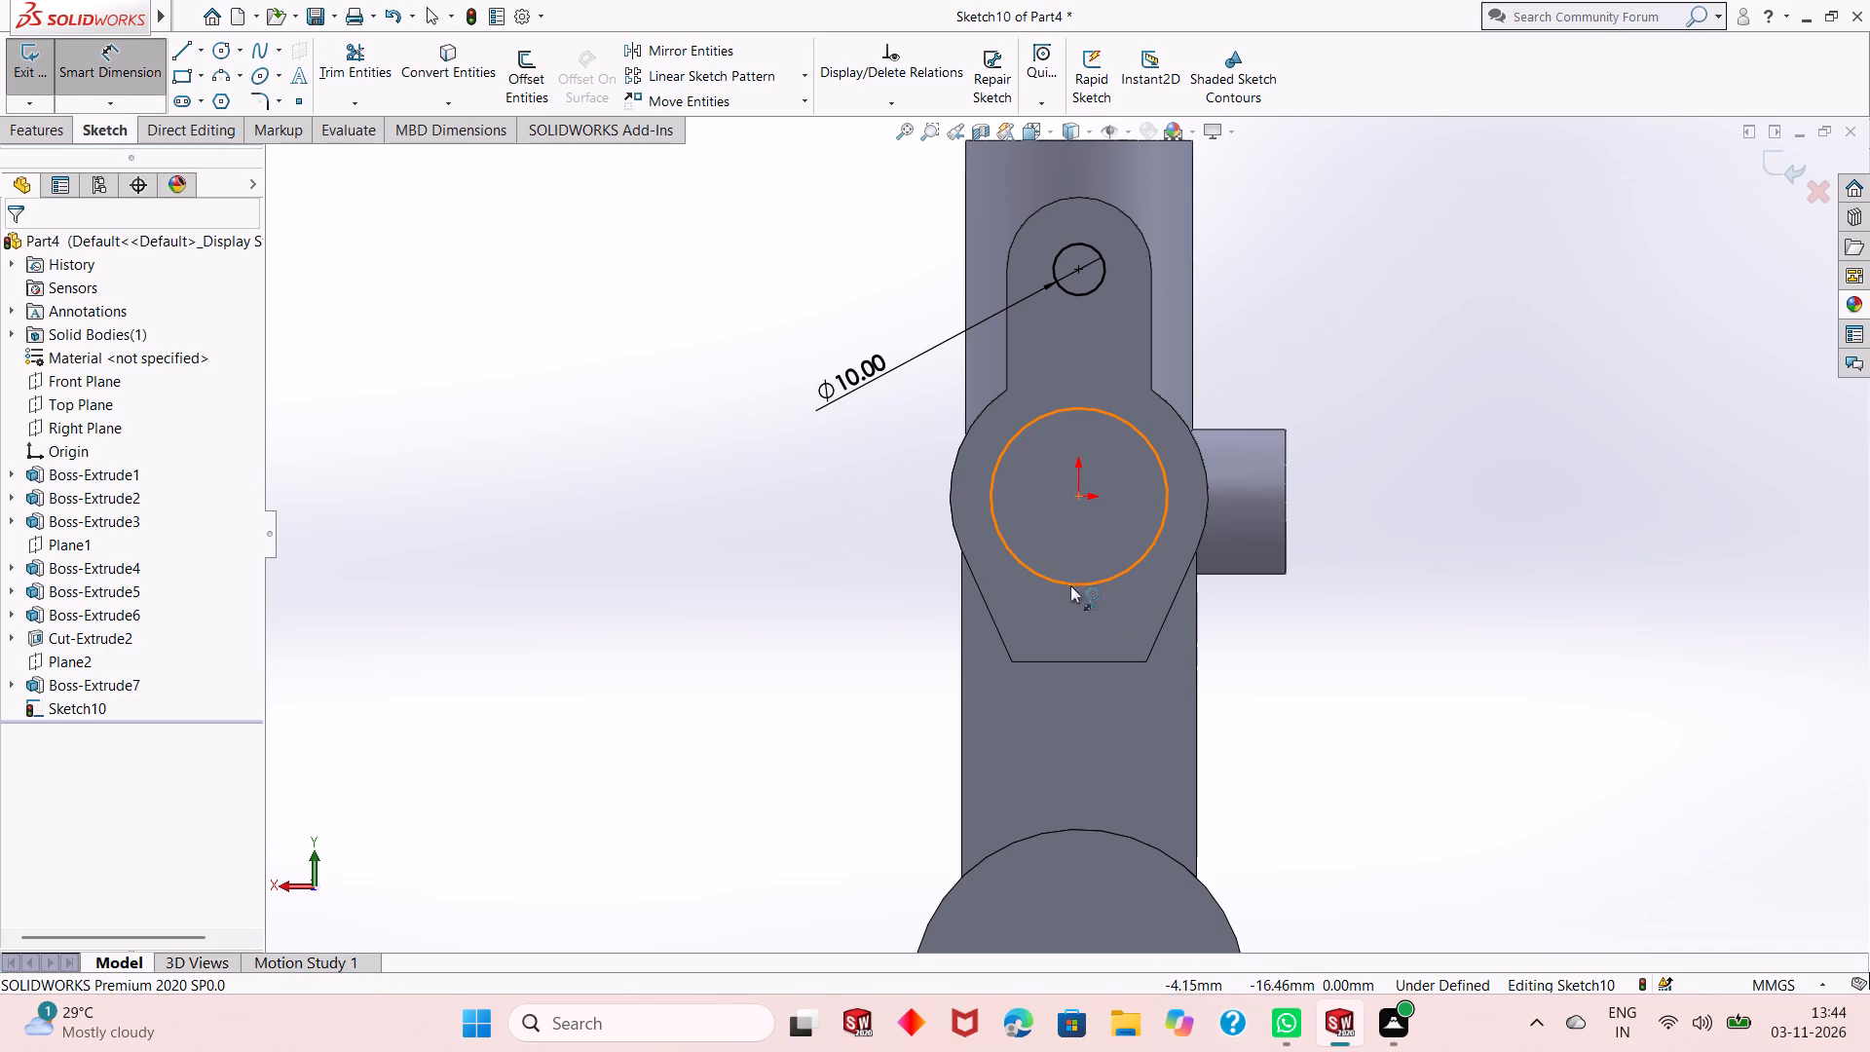
left_click(1088, 587)
left_click(1356, 657)
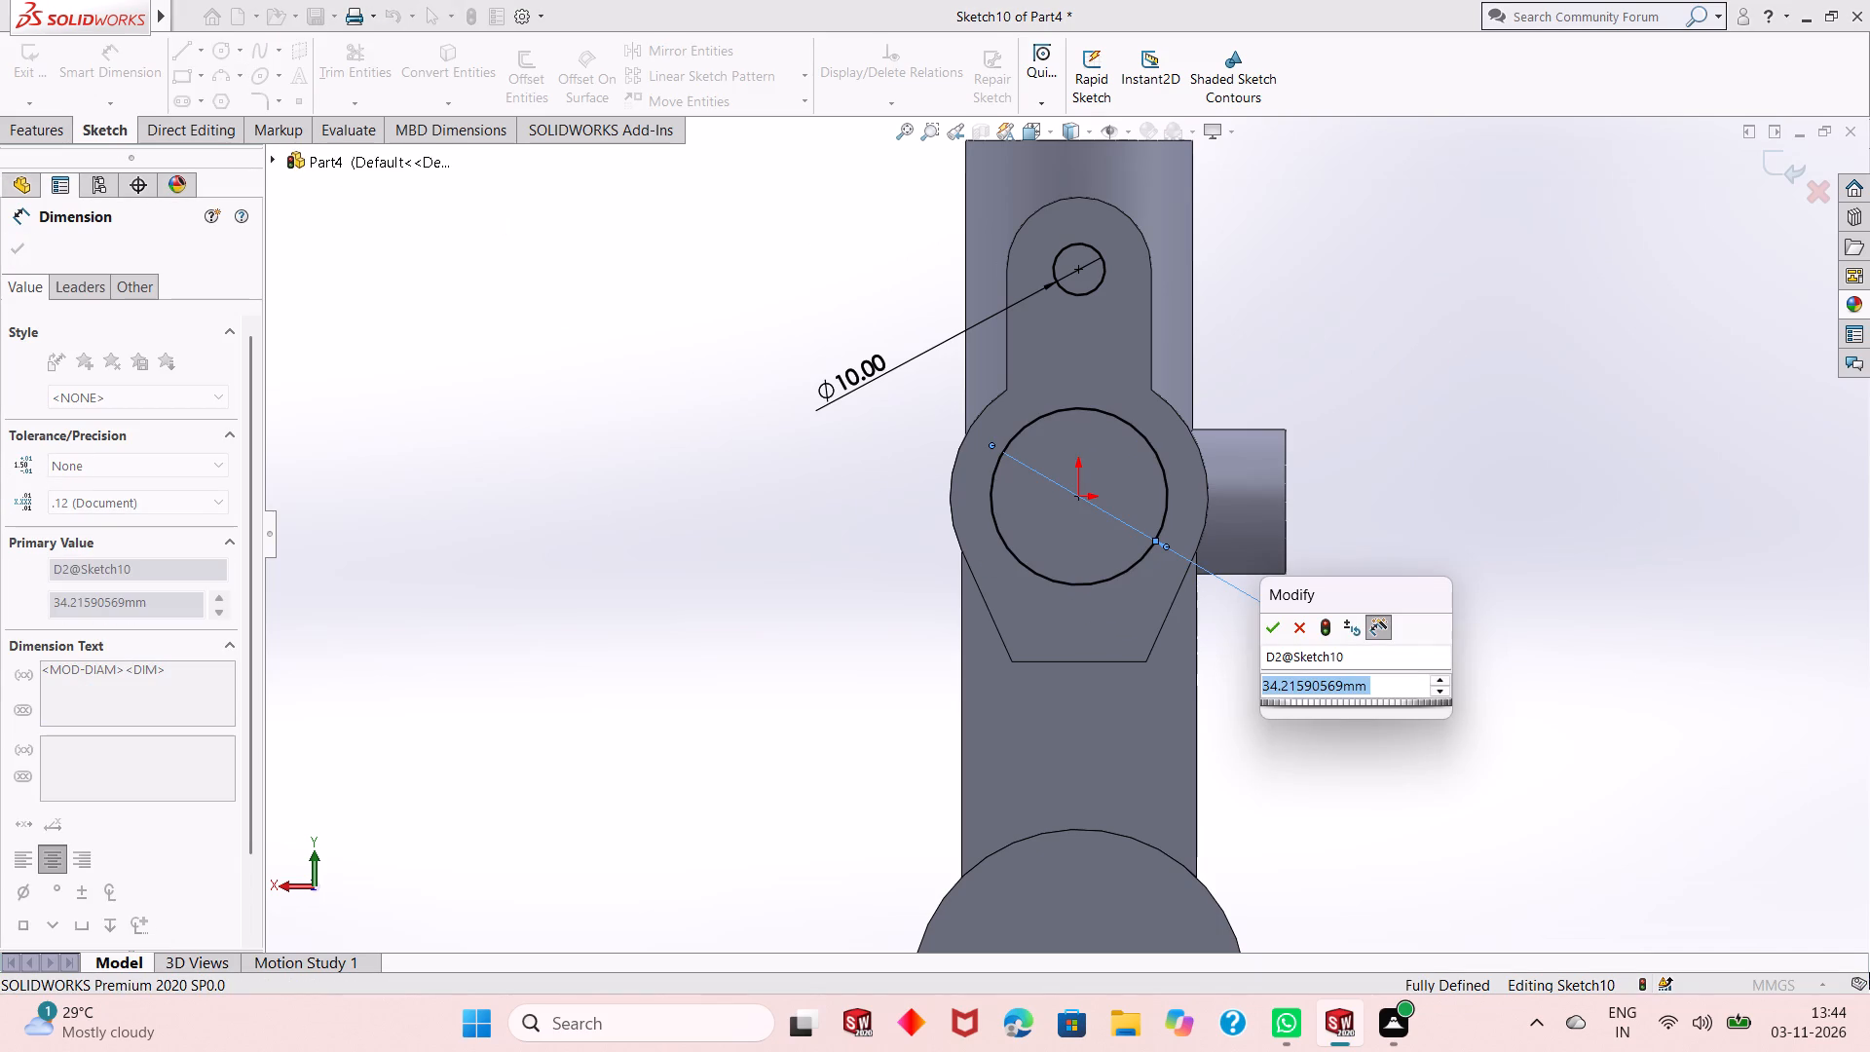
type("17.")
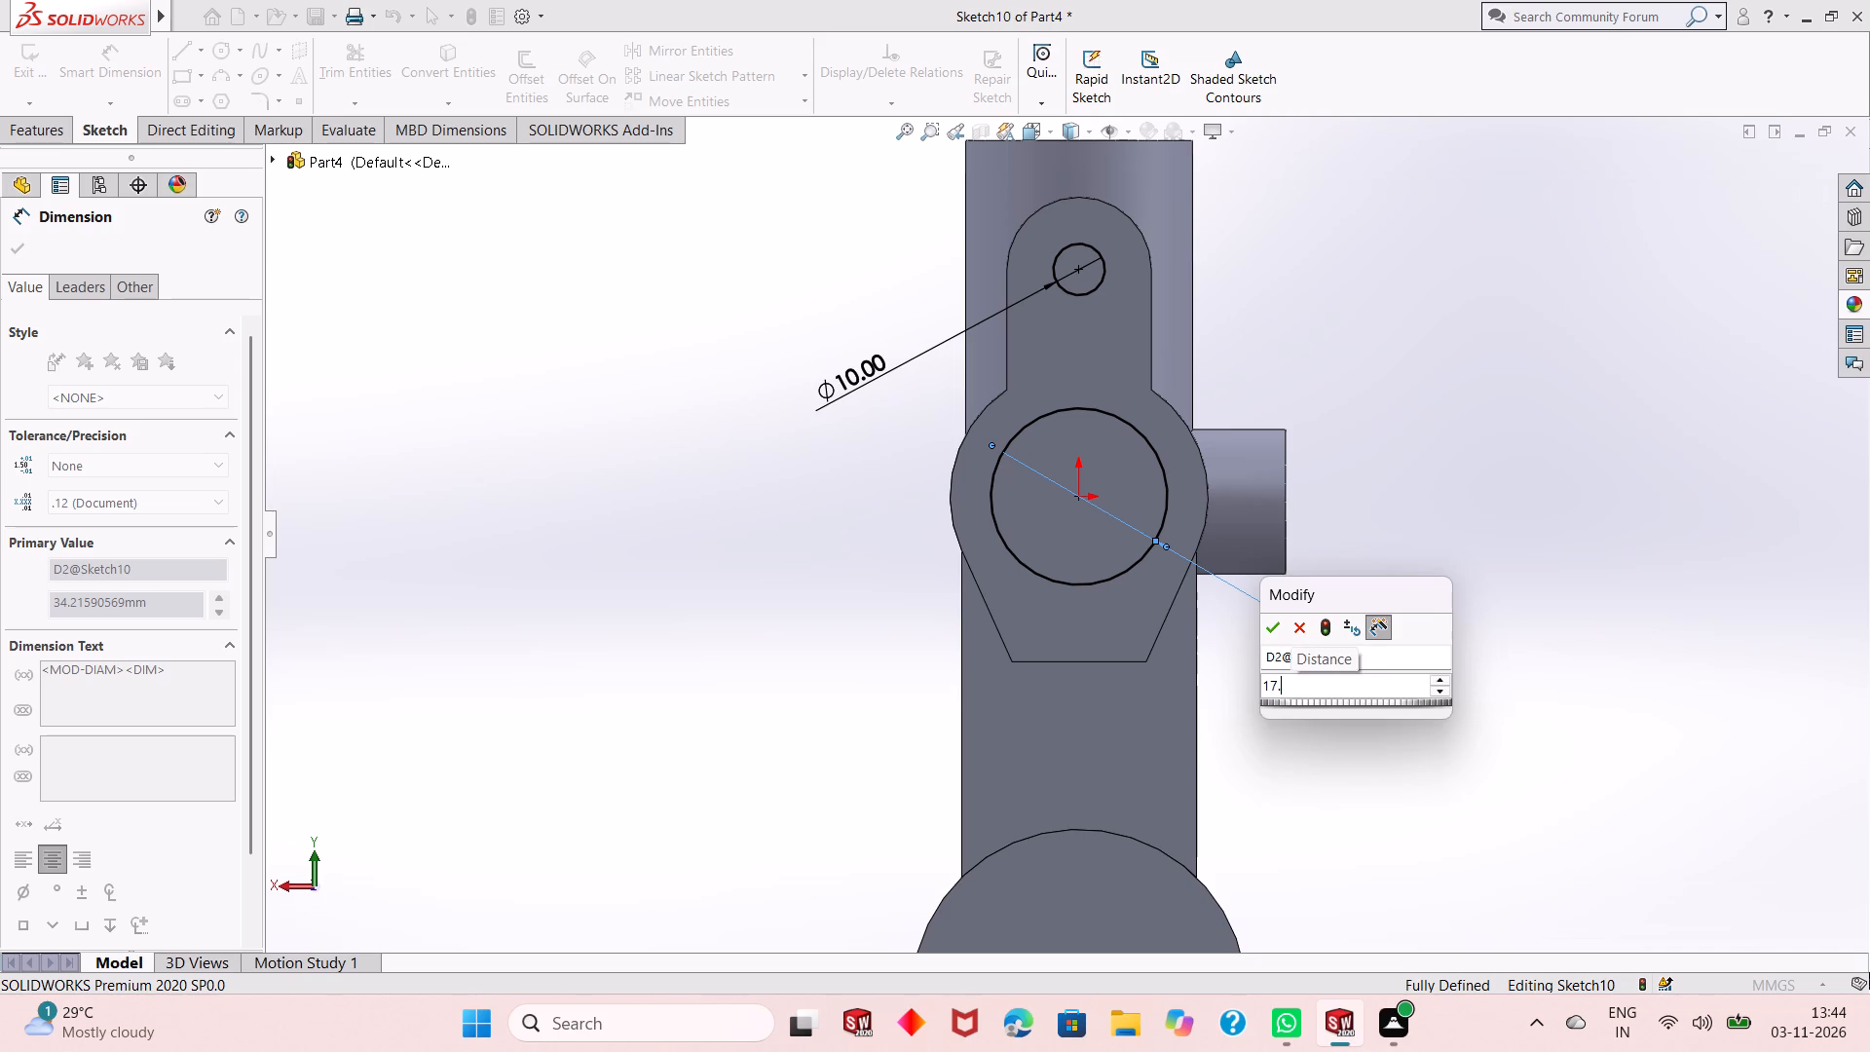
type("45+1")
type("7.45")
key("Return")
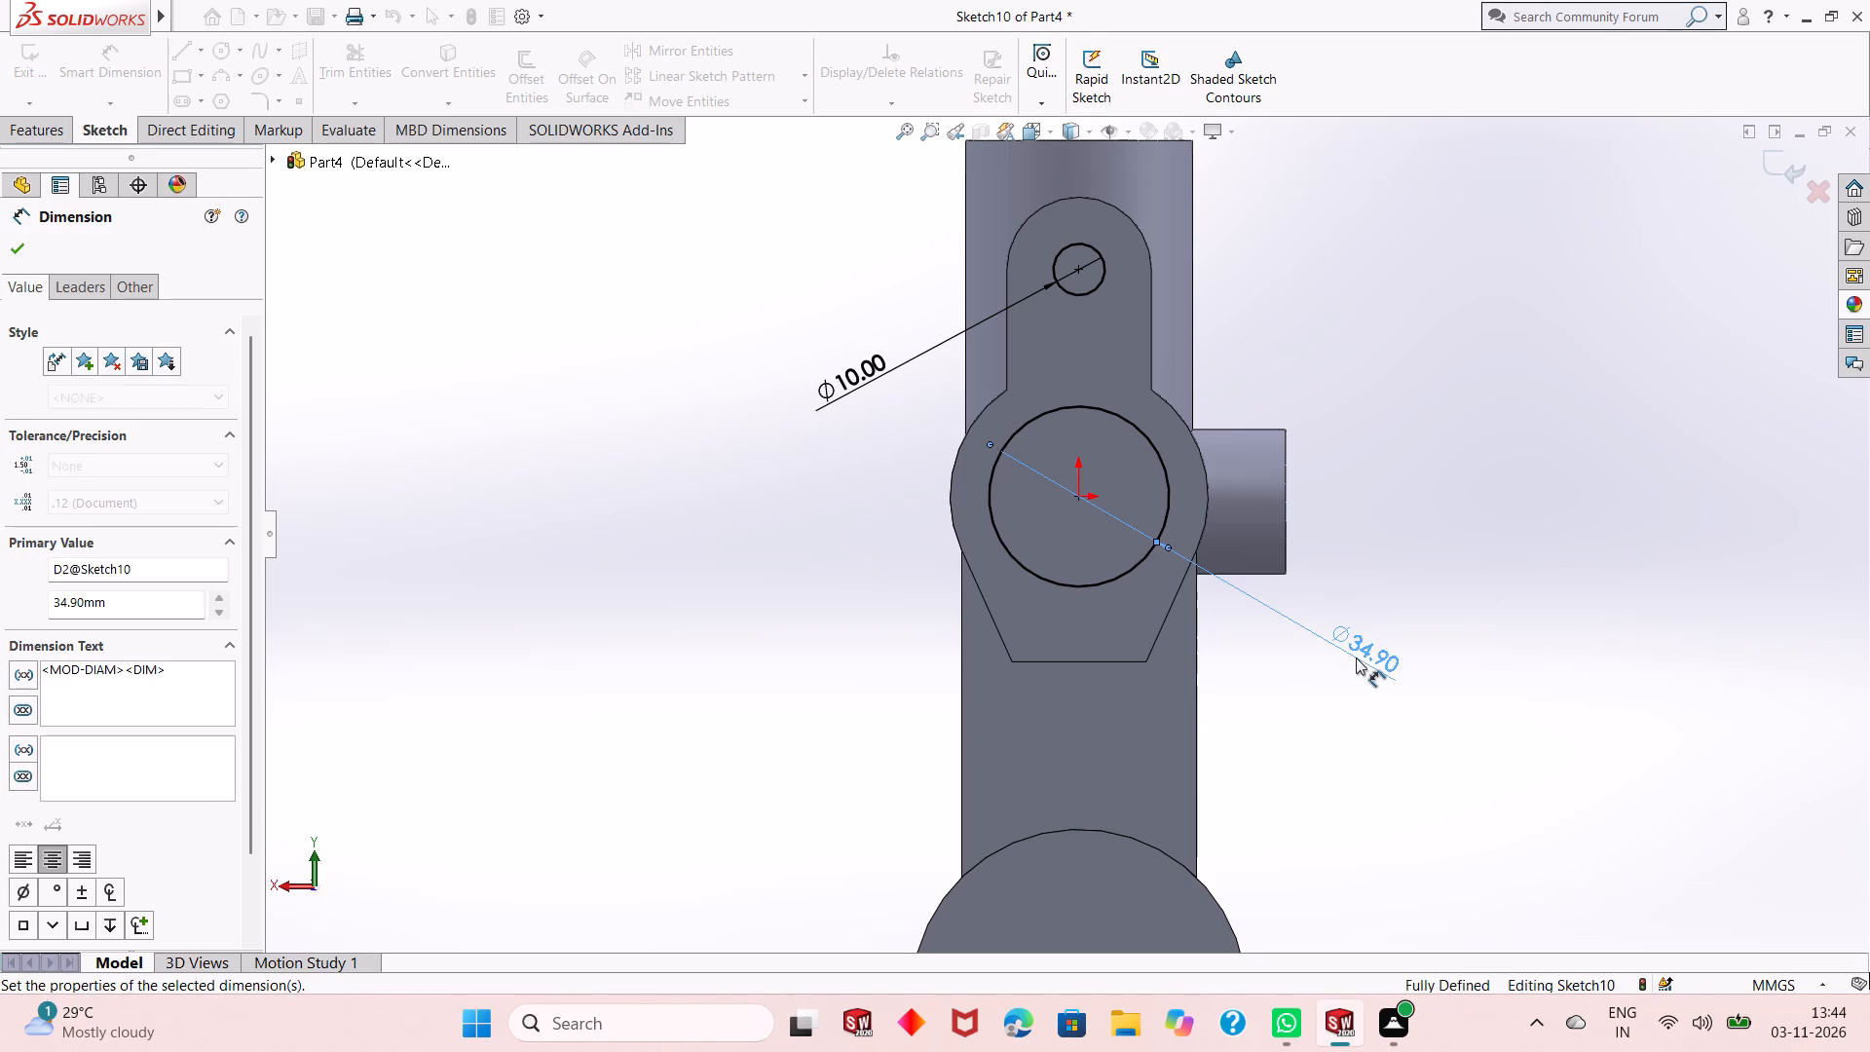
right_click(1408, 470)
left_click(1437, 528)
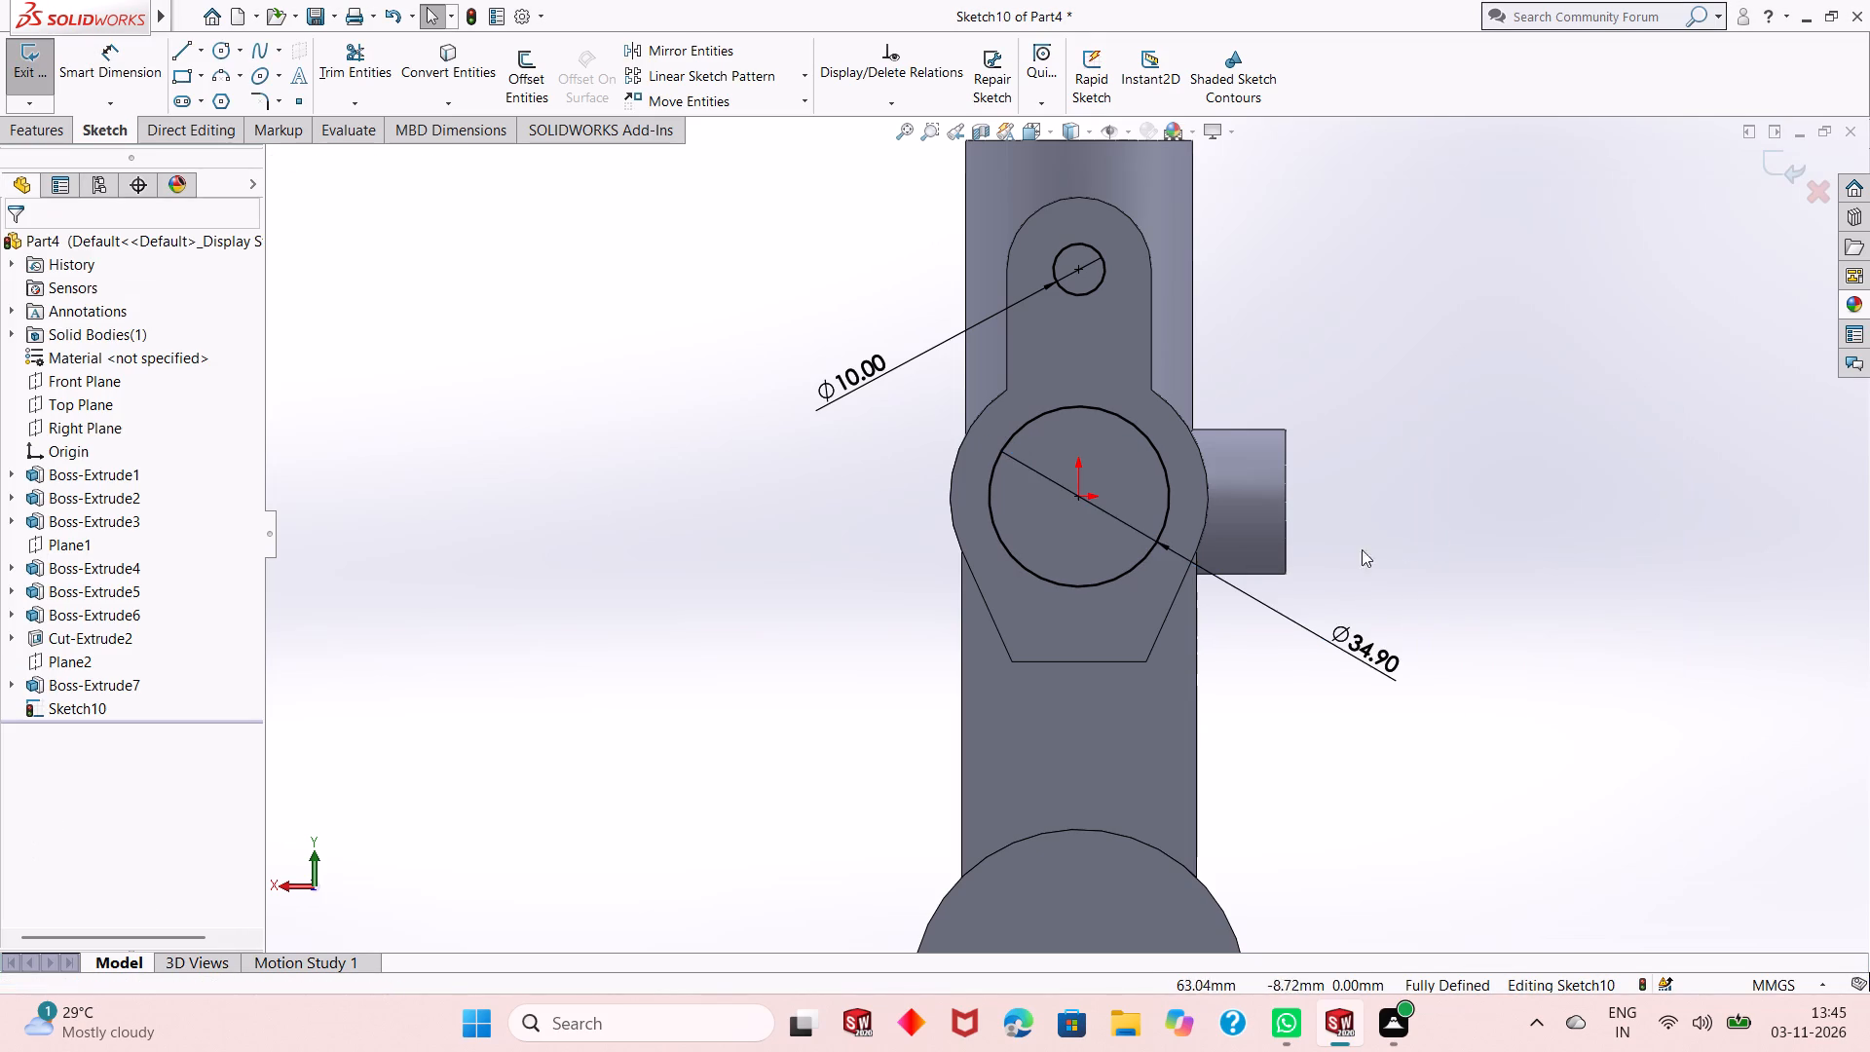
Sketch a small corner rectangle about 6 mm high straddling the bottom of the 34.9 mm circle.
scroll(1014, 519, "down", 2)
scroll(1089, 641, "down", 1)
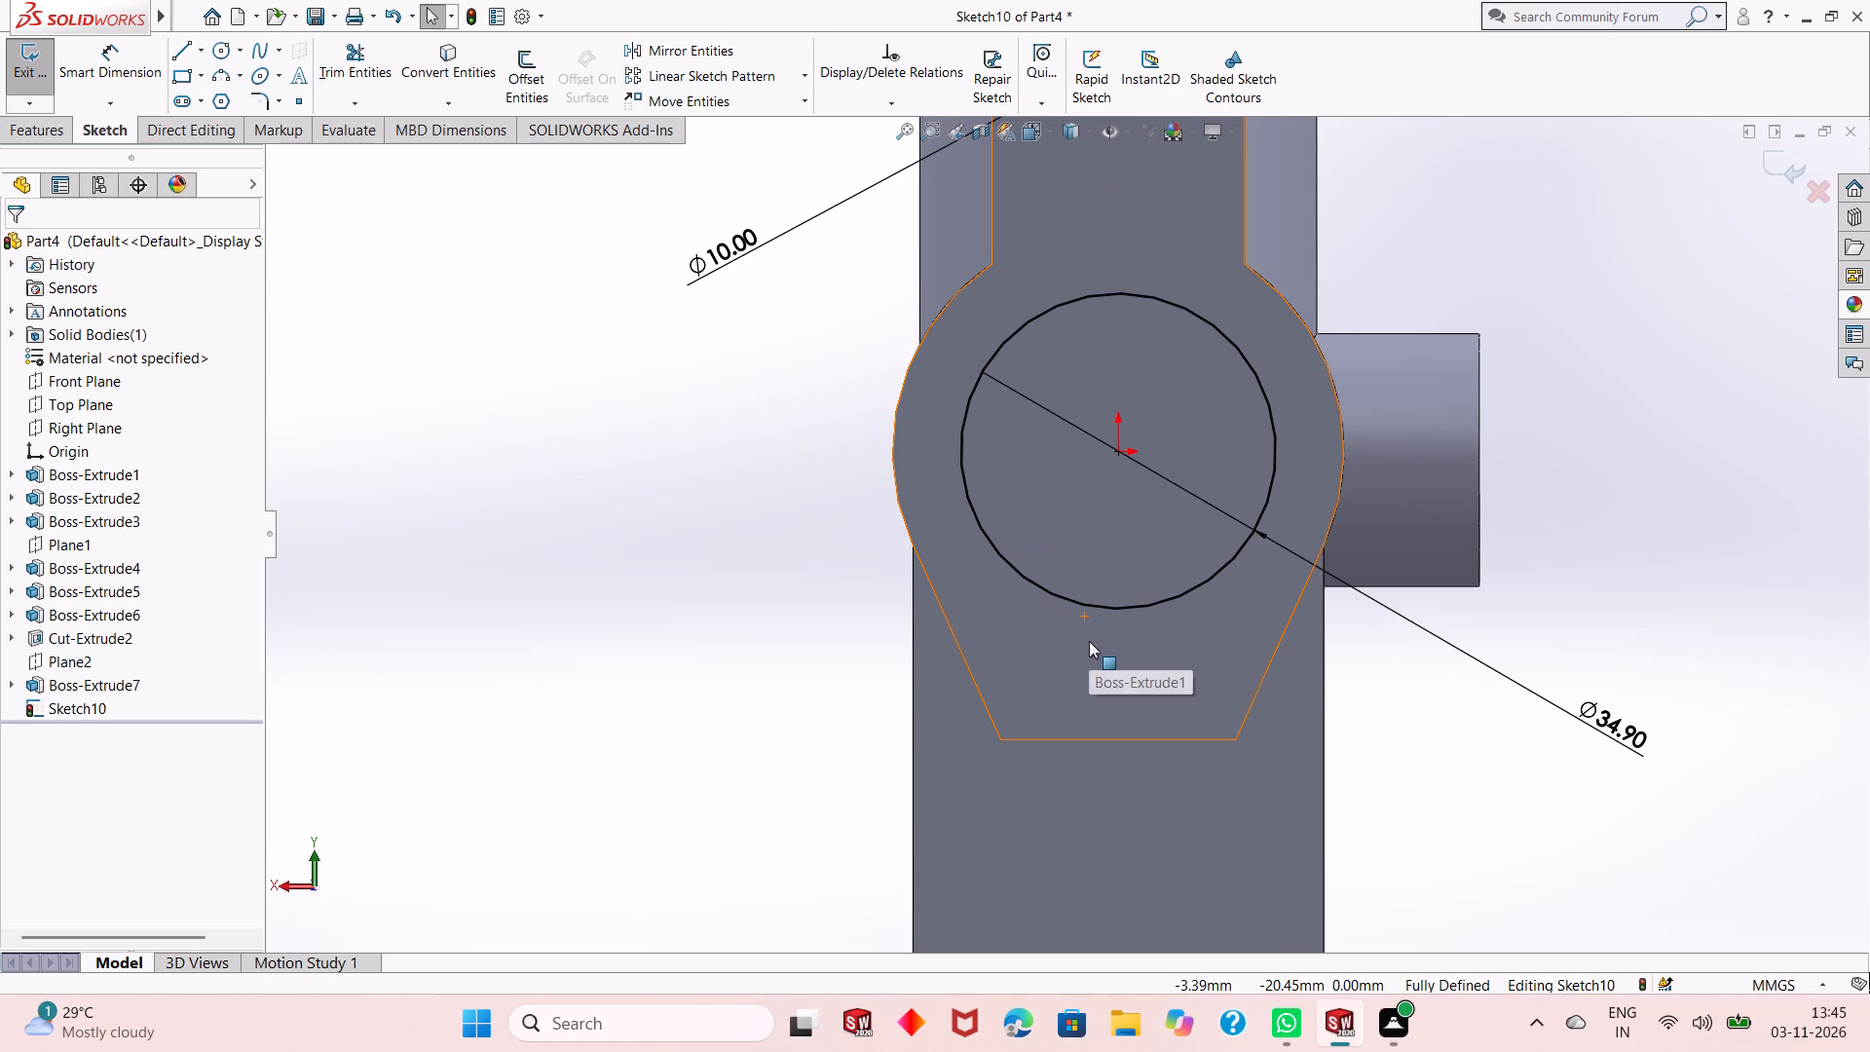
left_click(173, 74)
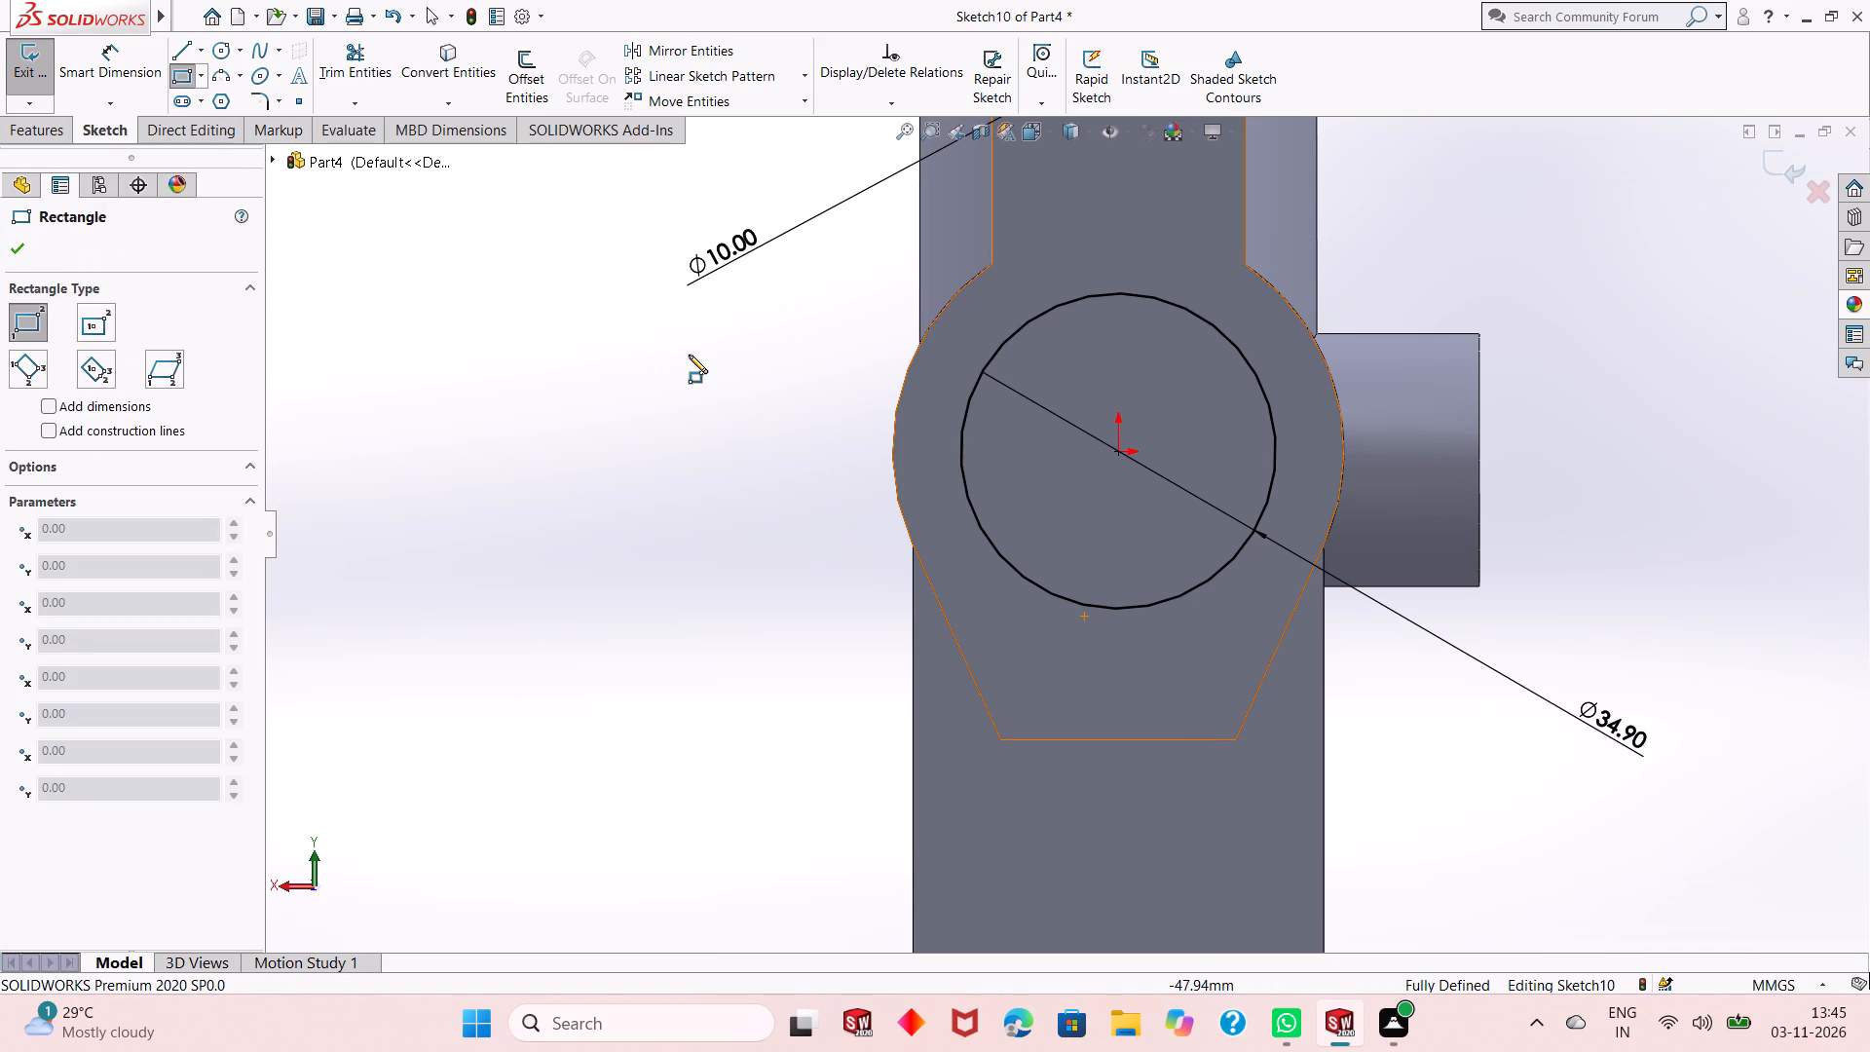
left_click(1079, 584)
left_click(1173, 641)
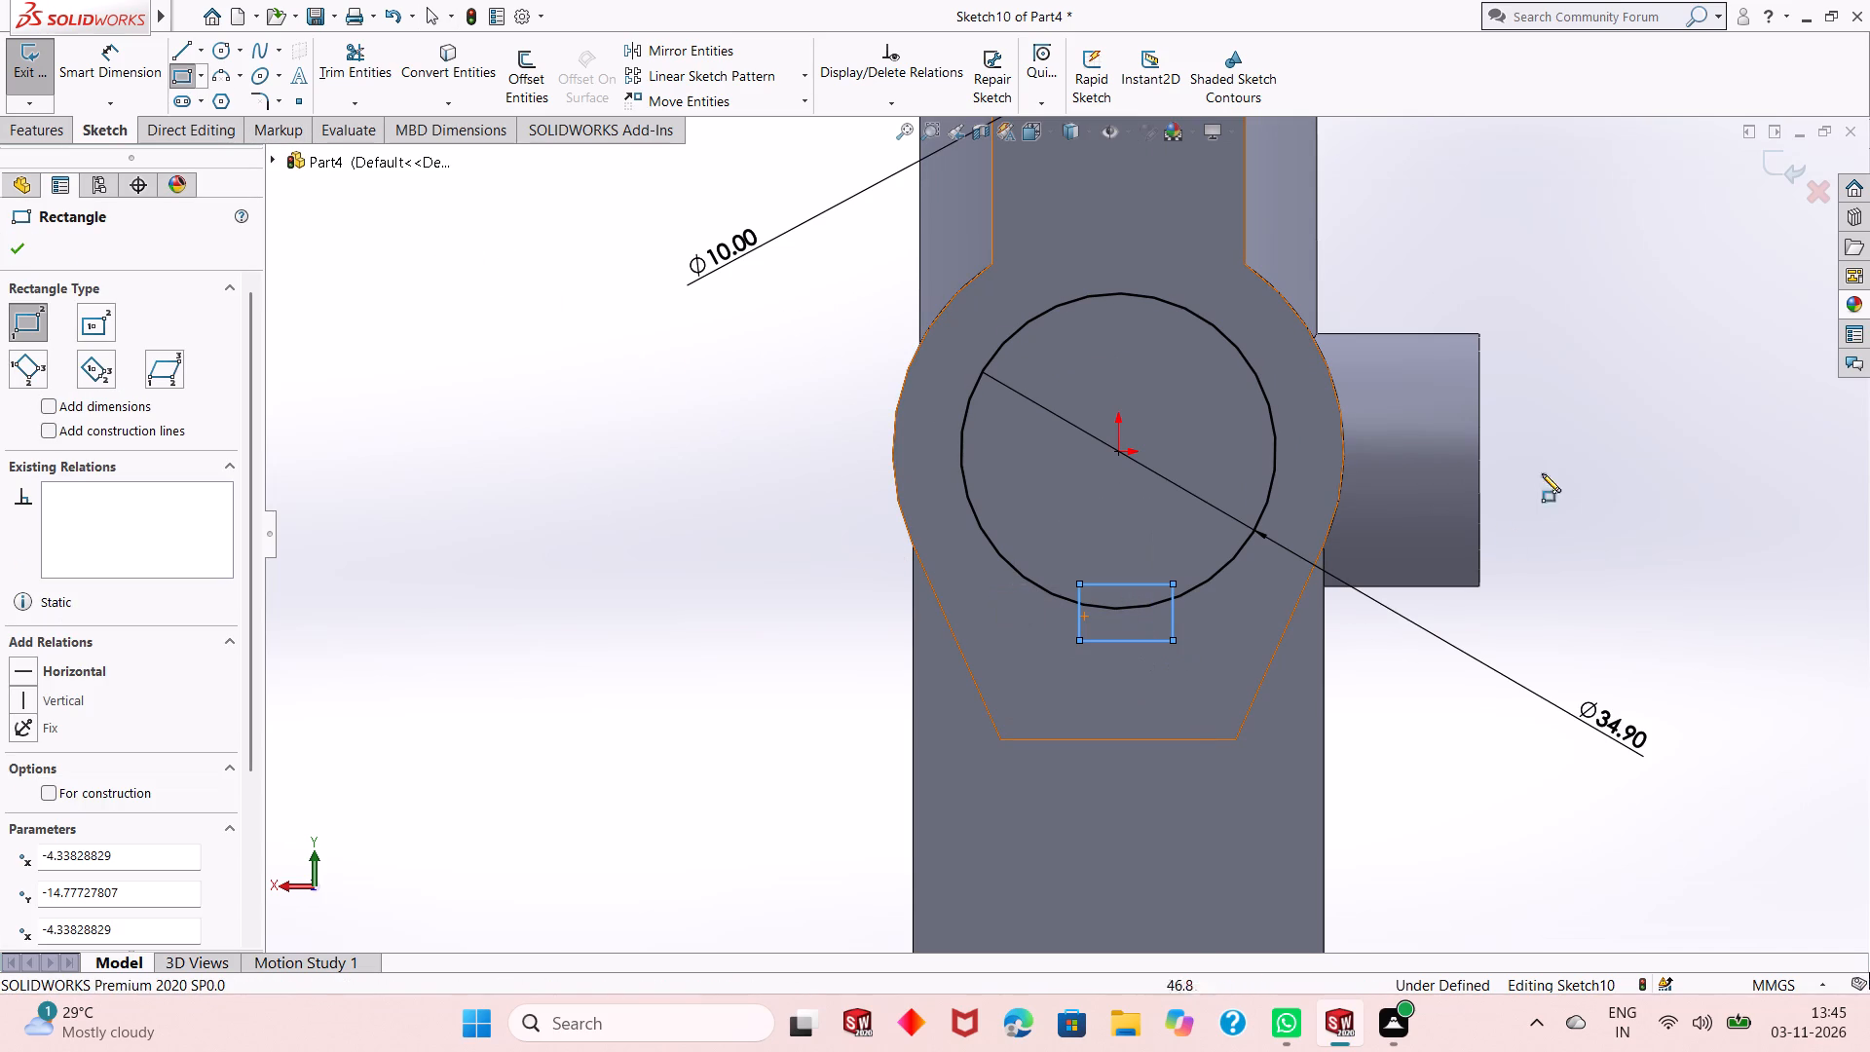
right_click(1544, 470)
left_click(1566, 482)
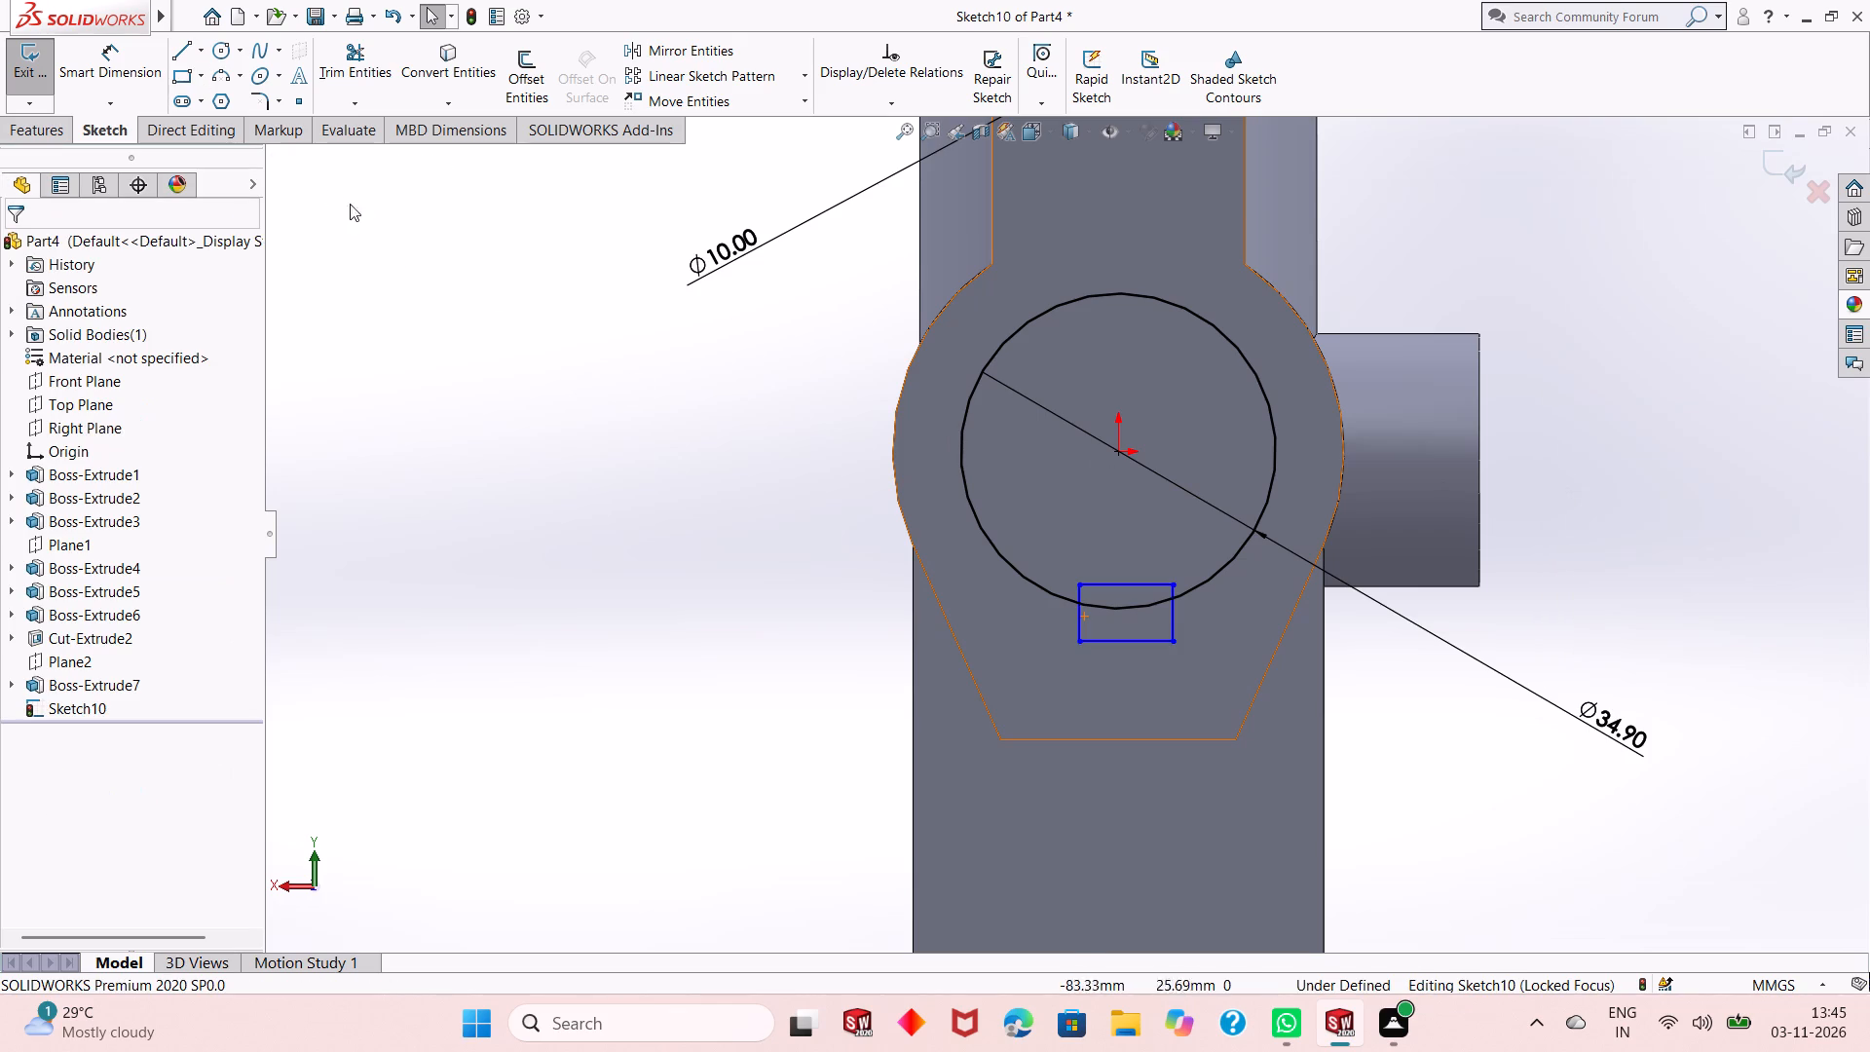
Dimension the vertical distance from the origin to the small rectangle's lower corner as 22.39 mm.
left_click(80, 80)
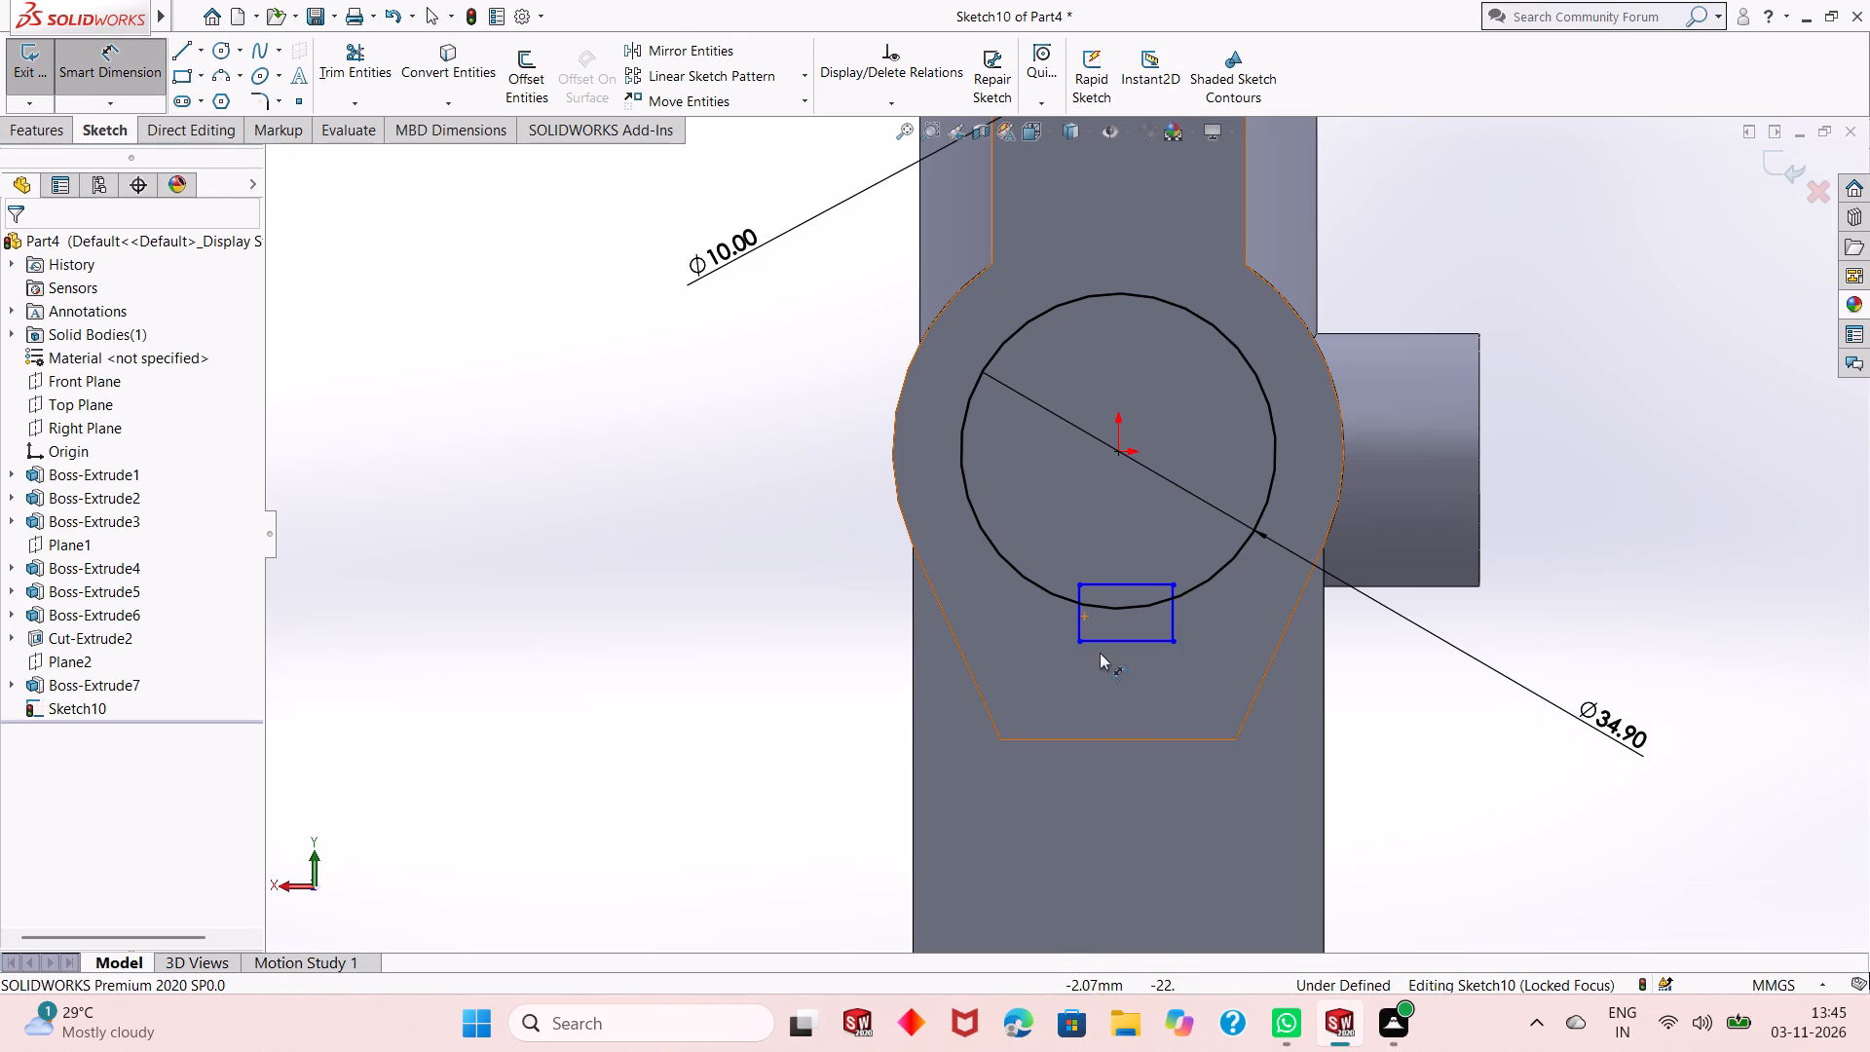
left_click(1081, 639)
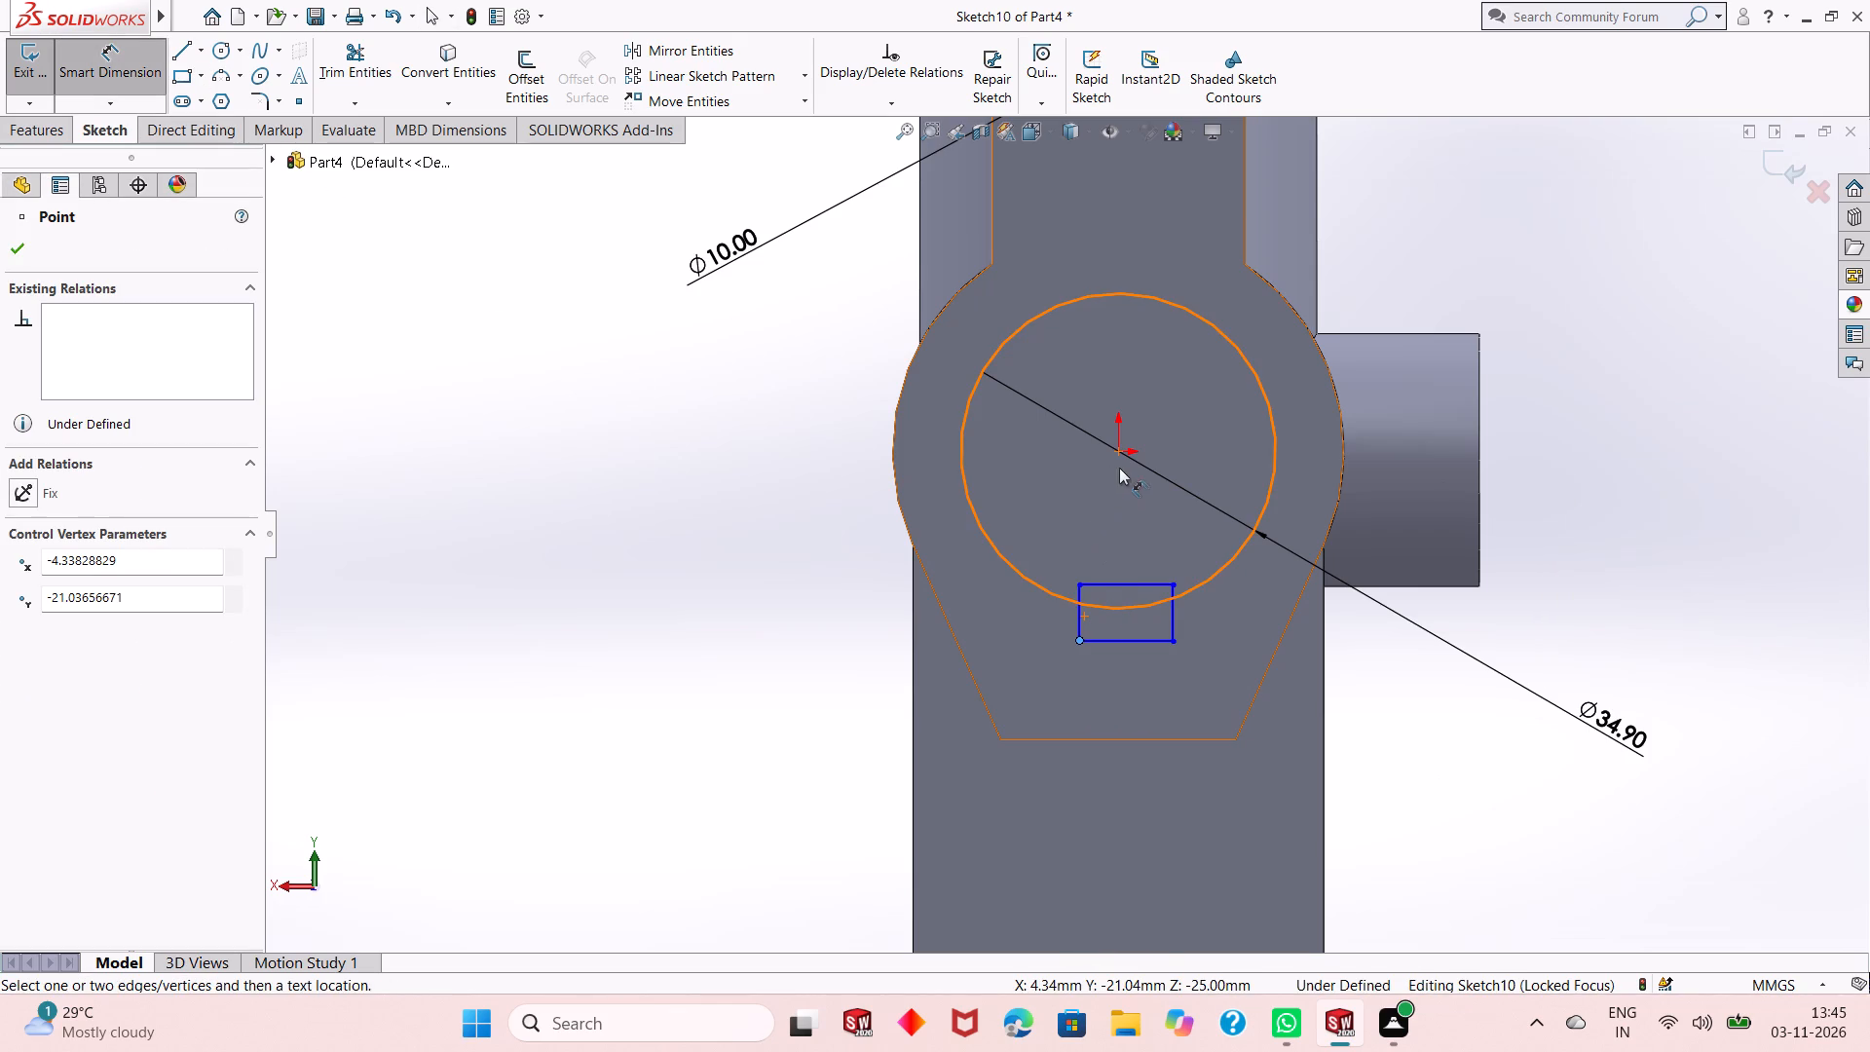
left_click(1120, 454)
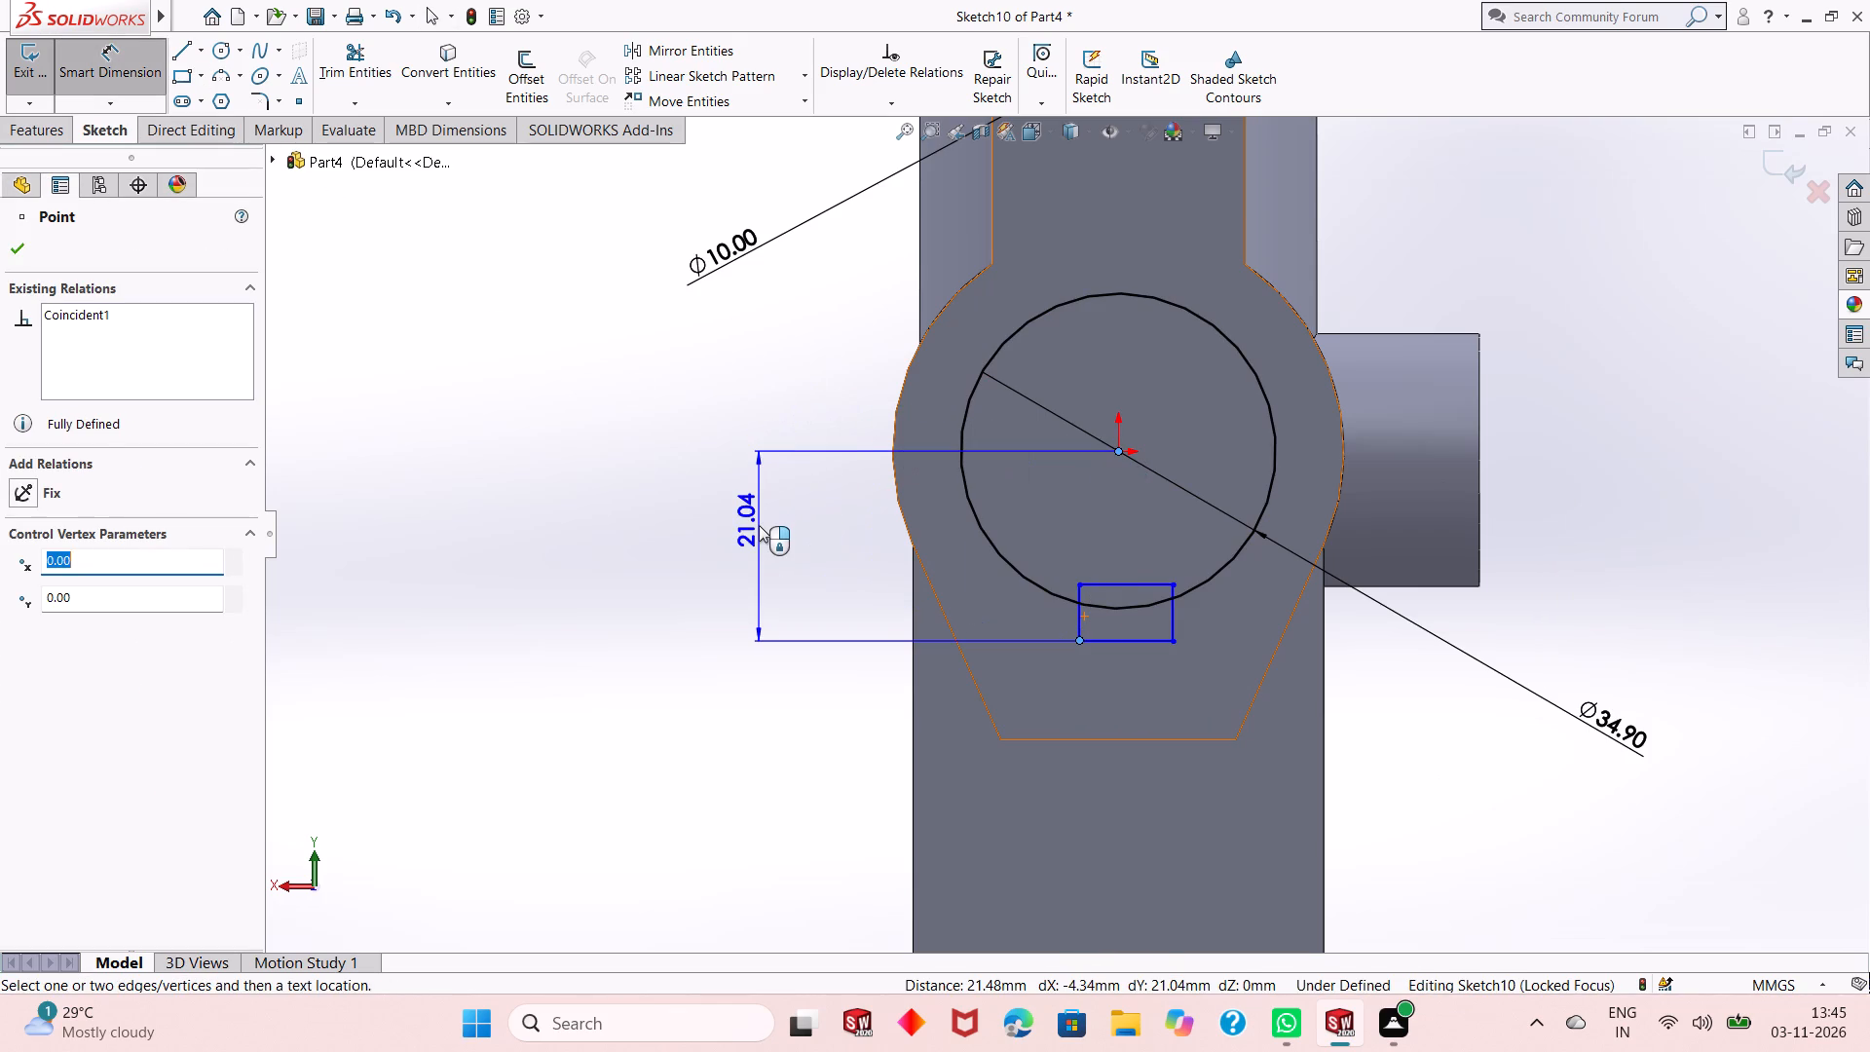
left_click(759, 527)
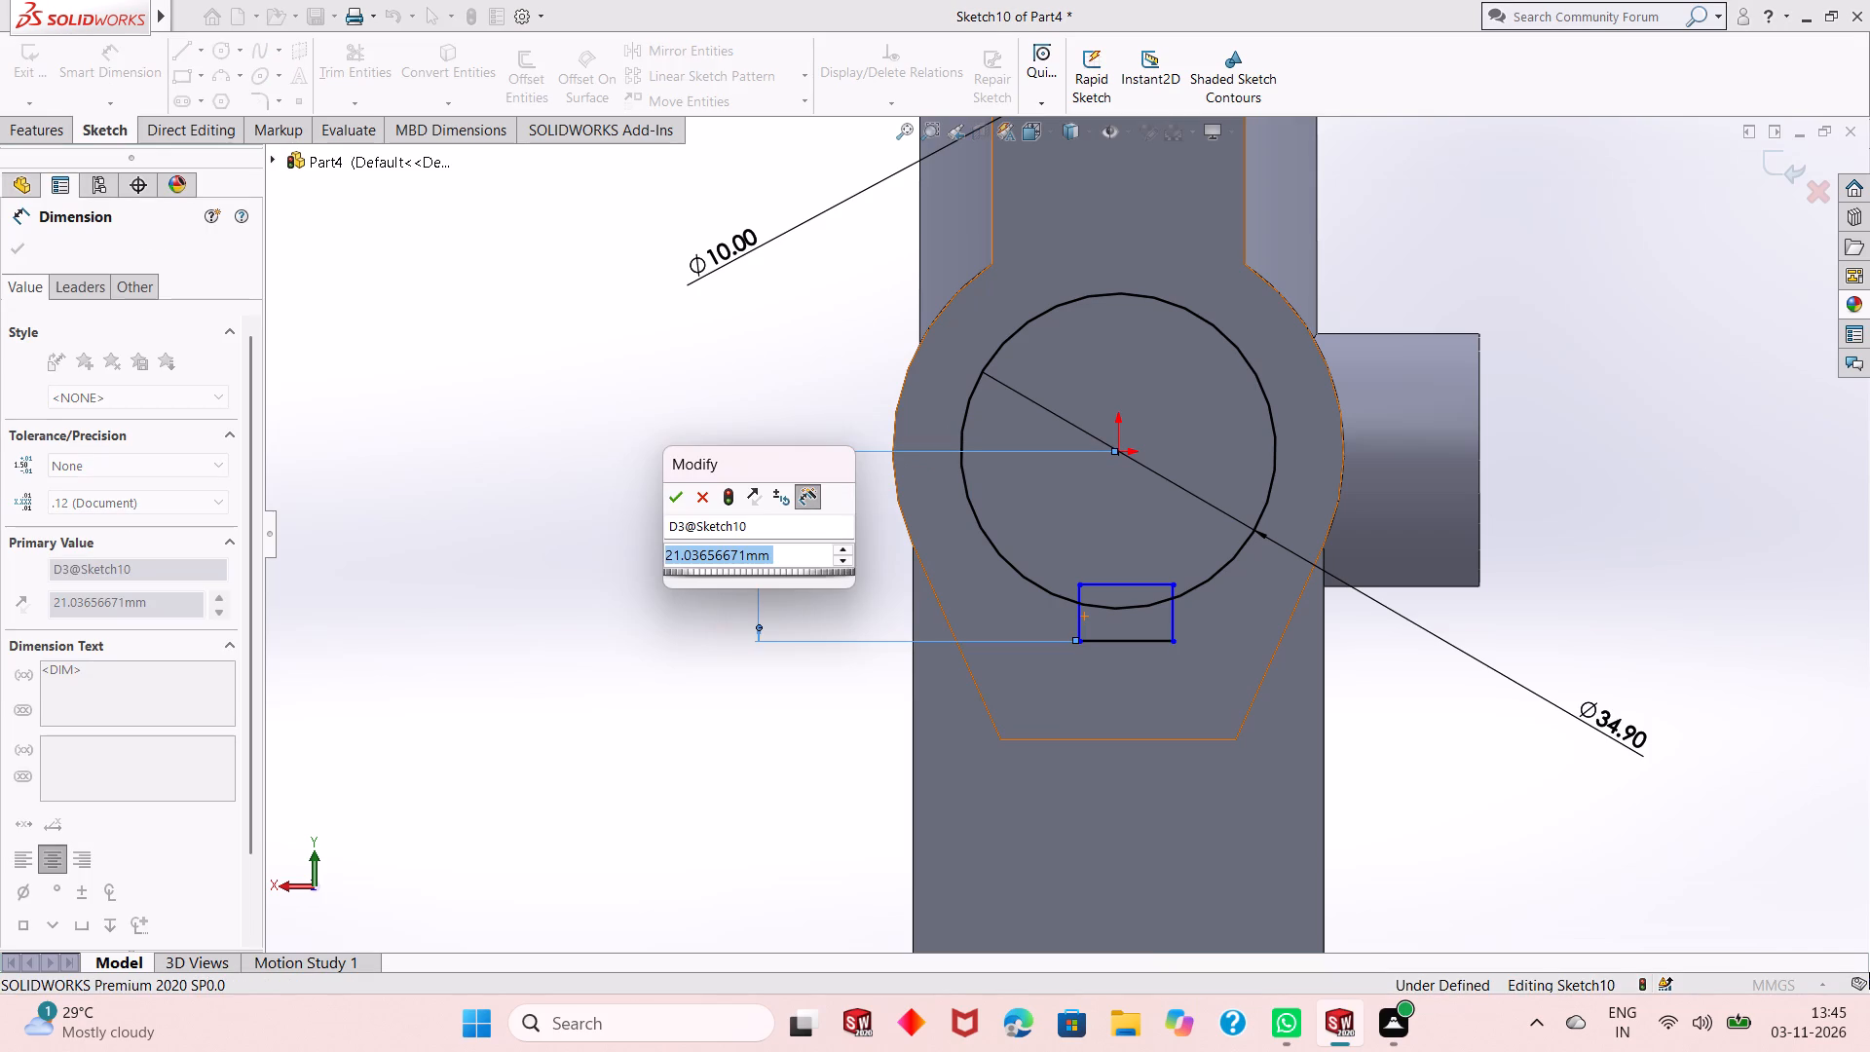
type("22.39")
key("Return")
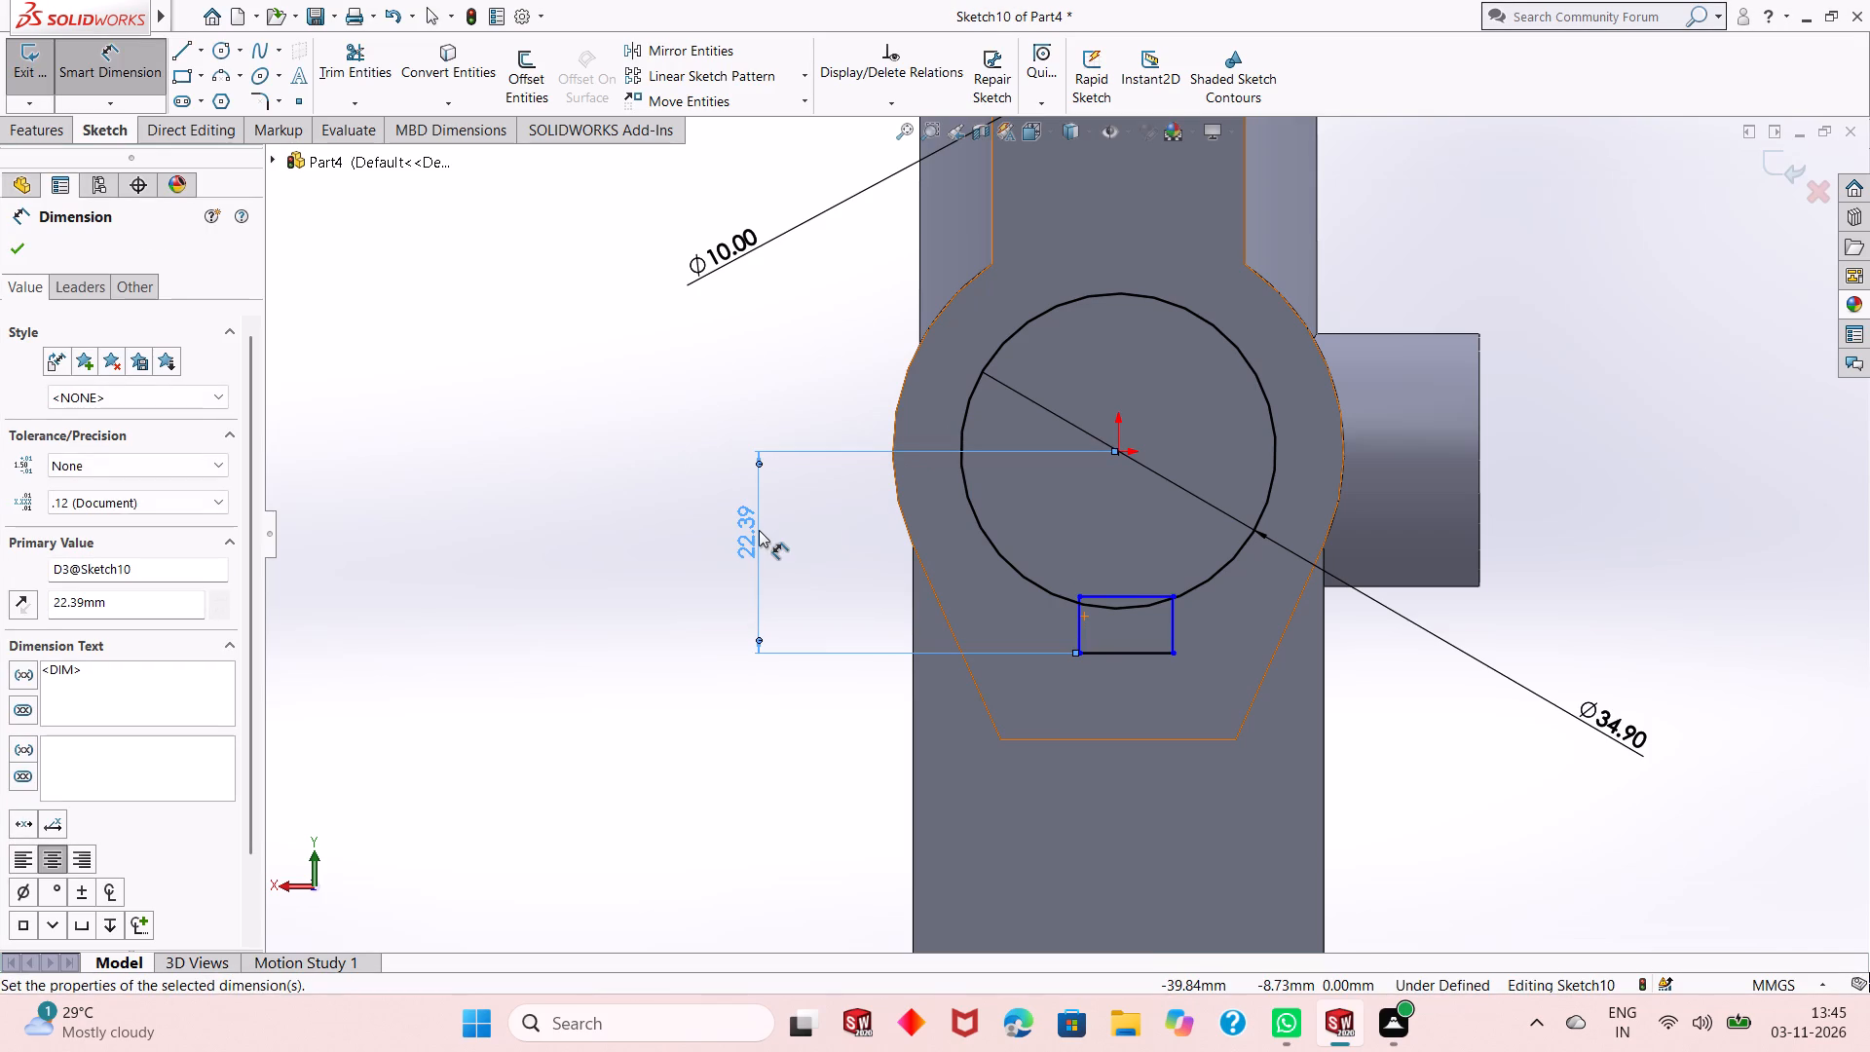
Dimension the width of the rectangle's bottom edge as 12 mm.
left_click(1153, 649)
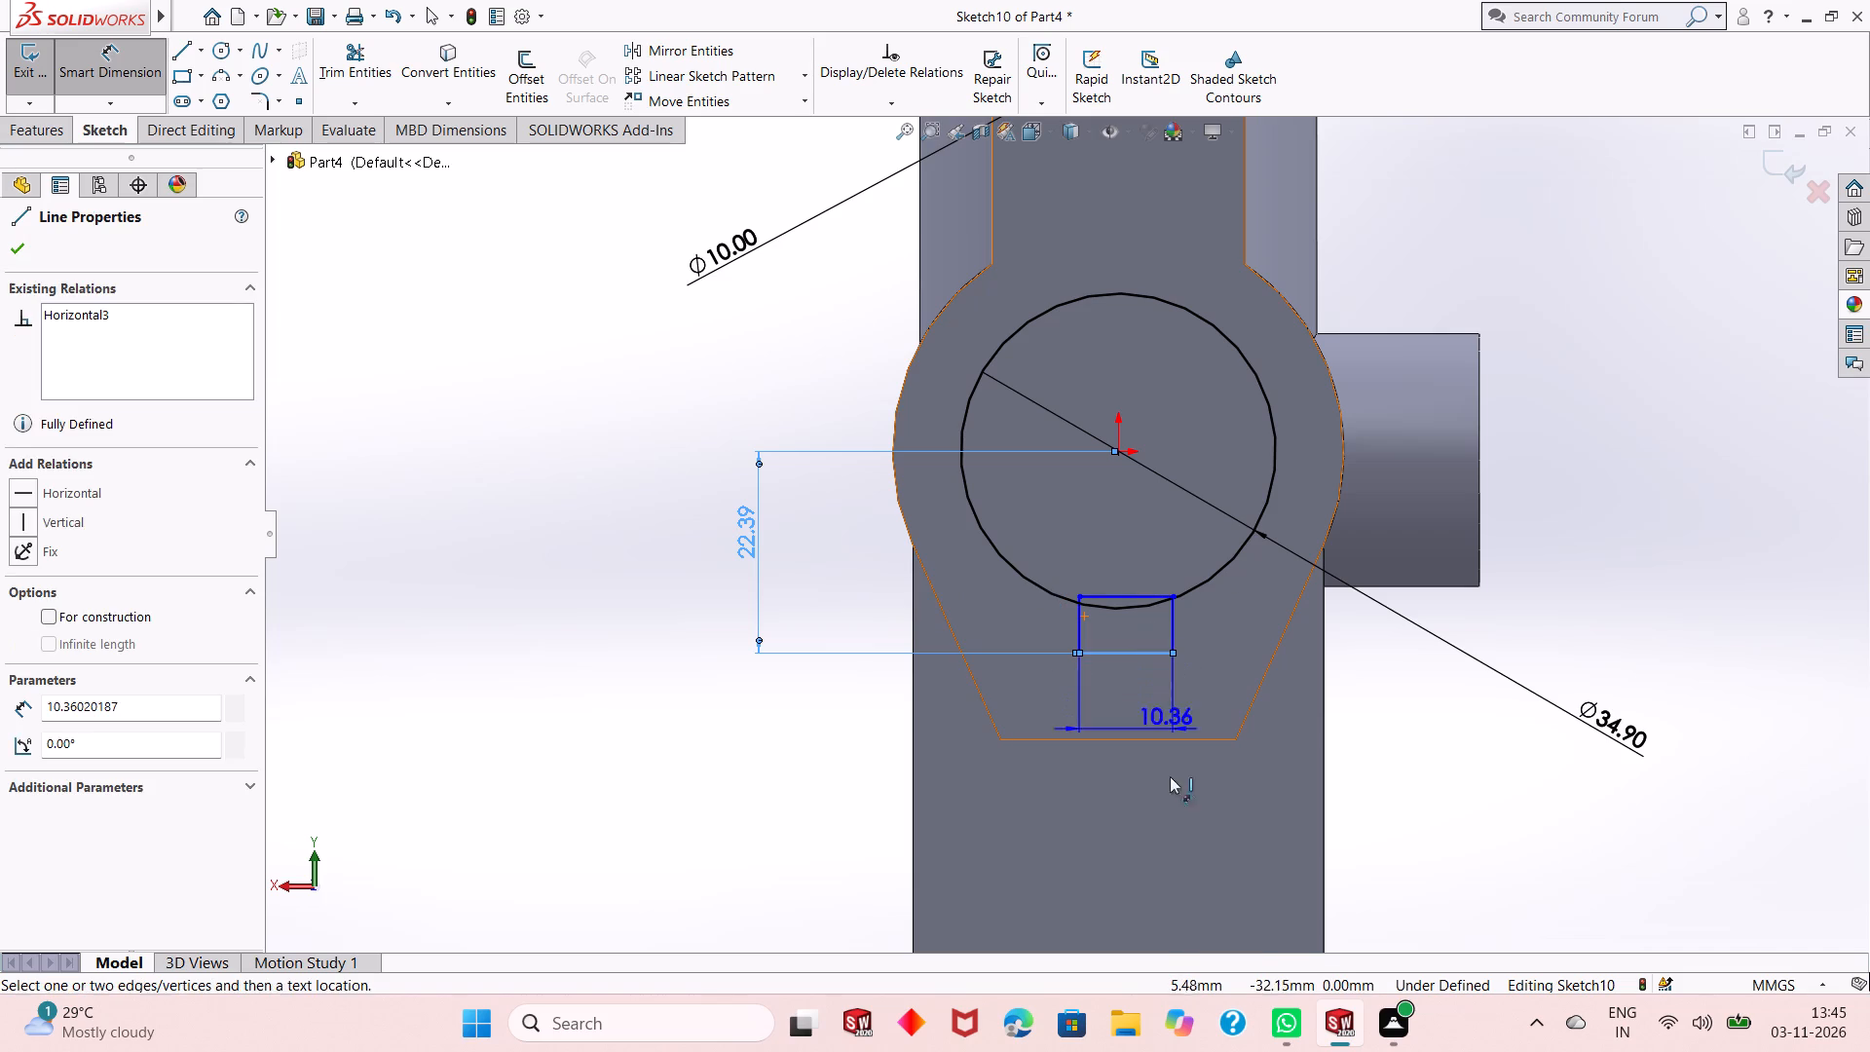
left_click(1172, 802)
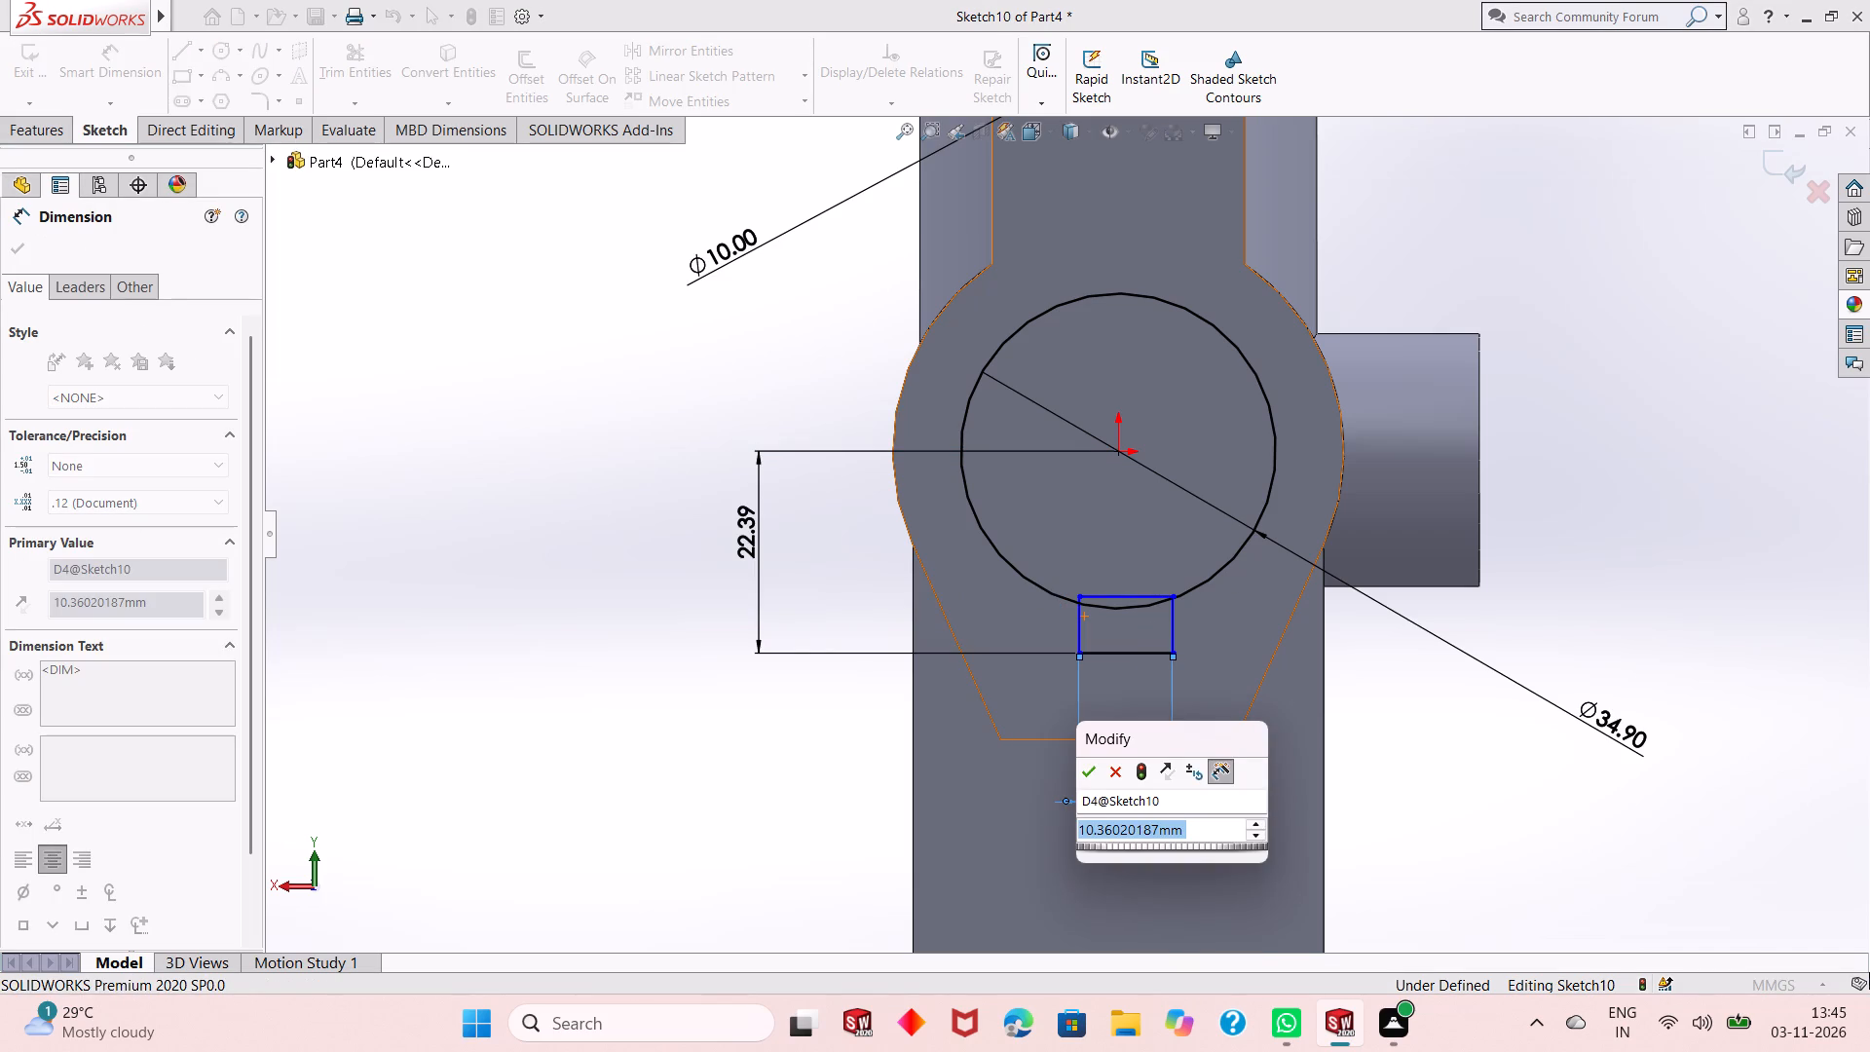
type("12")
key("Return")
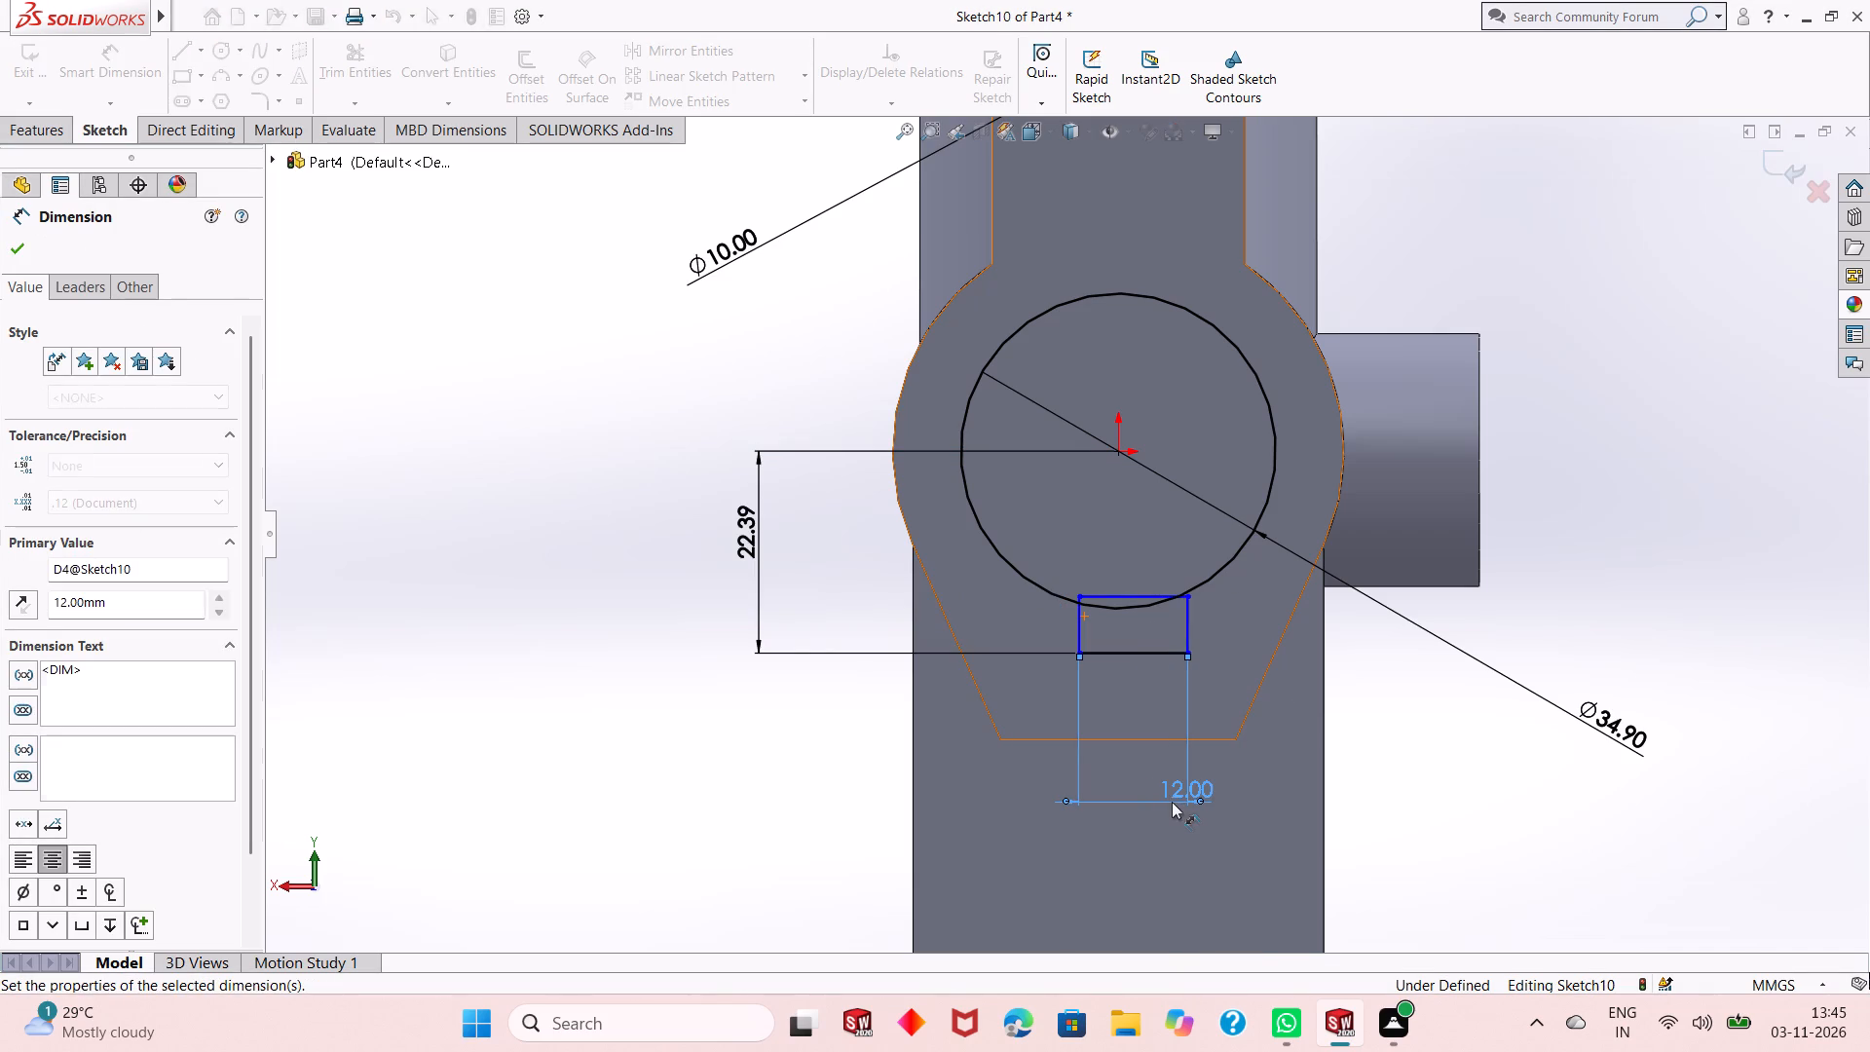
right_click(1589, 294)
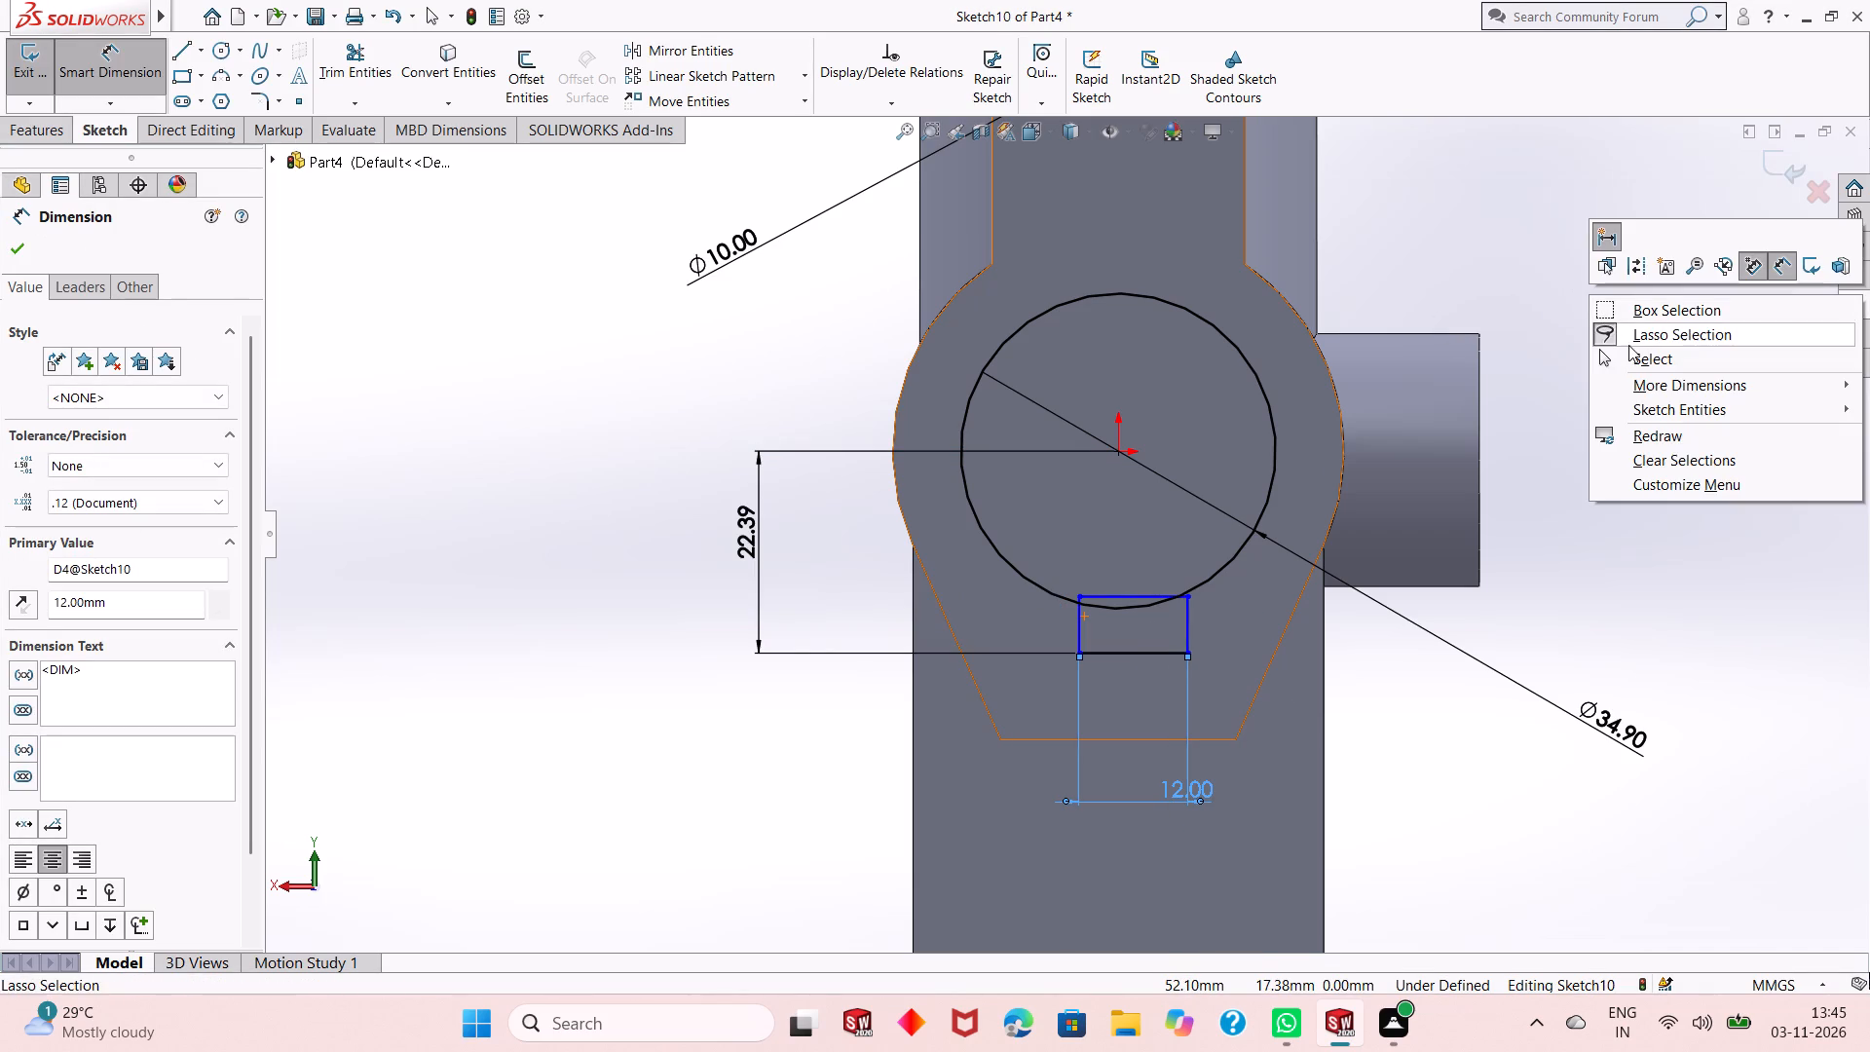
left_click(1634, 355)
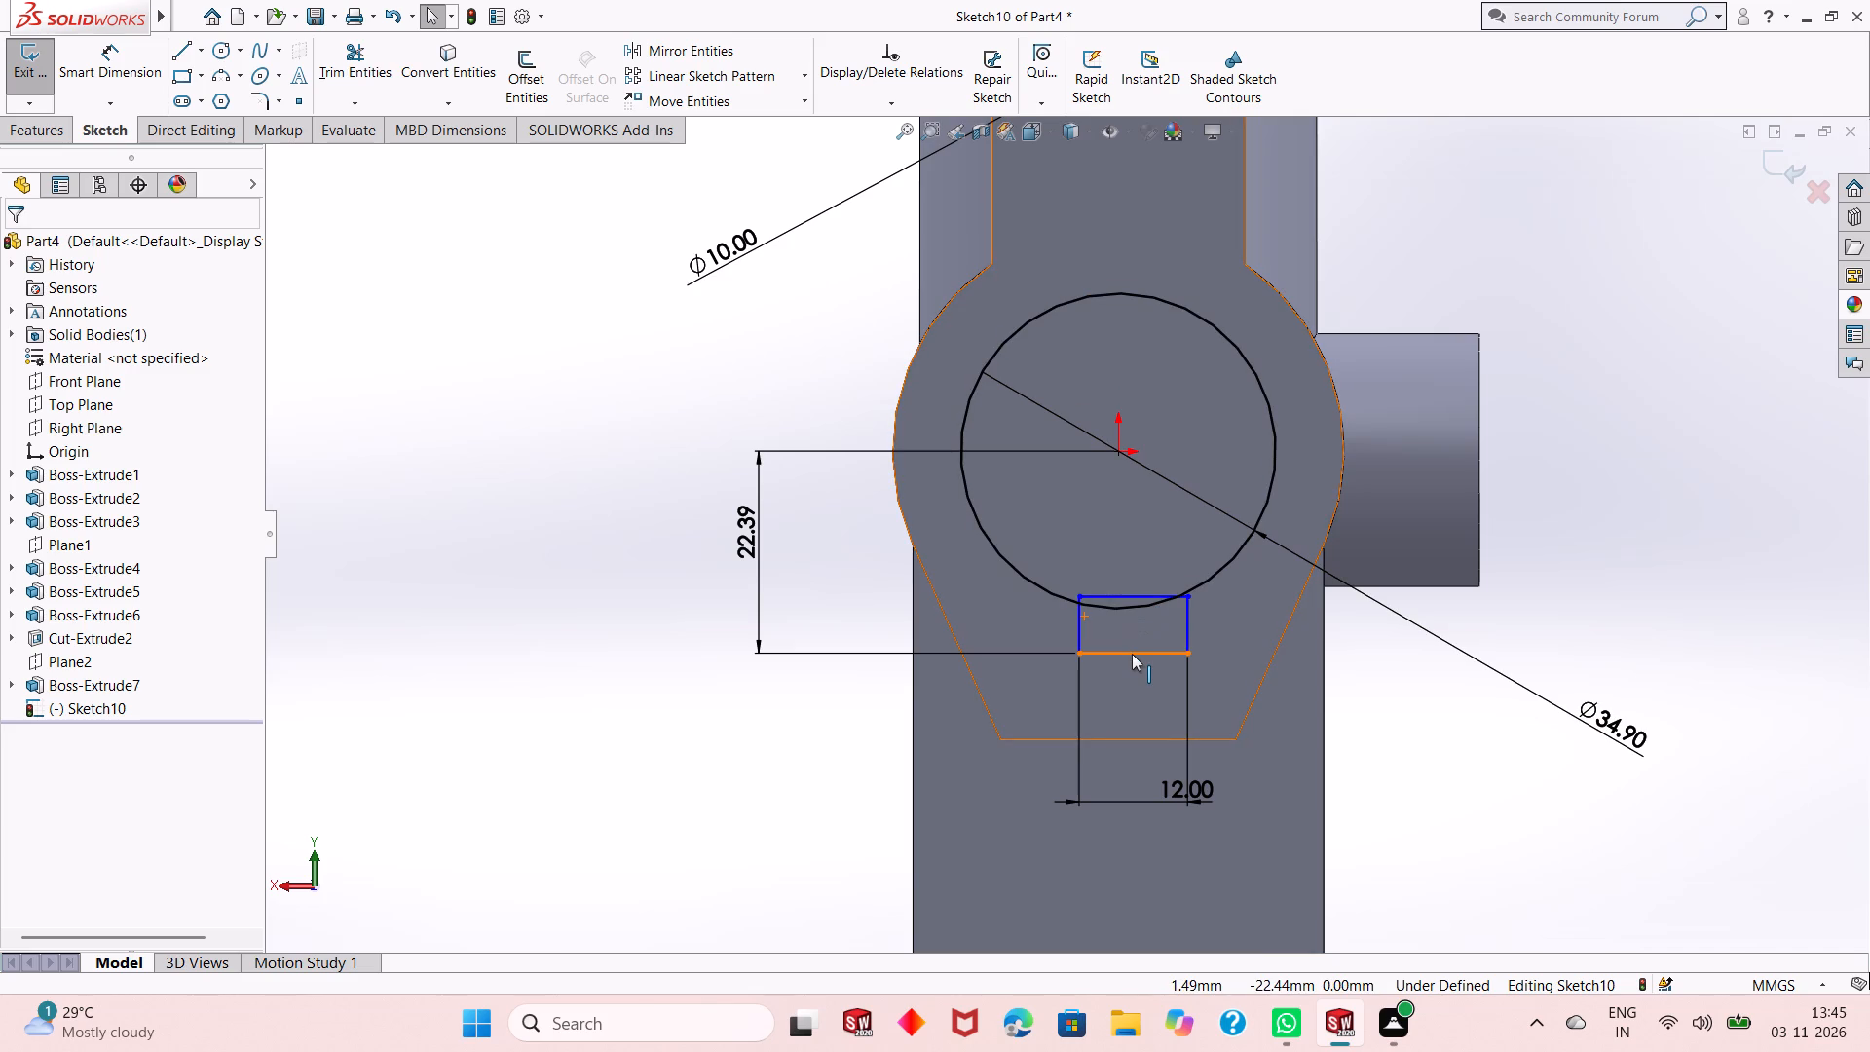
Add a vertical relation between the midpoint of the rectangle's bottom edge and the origin.
left_click(1136, 655)
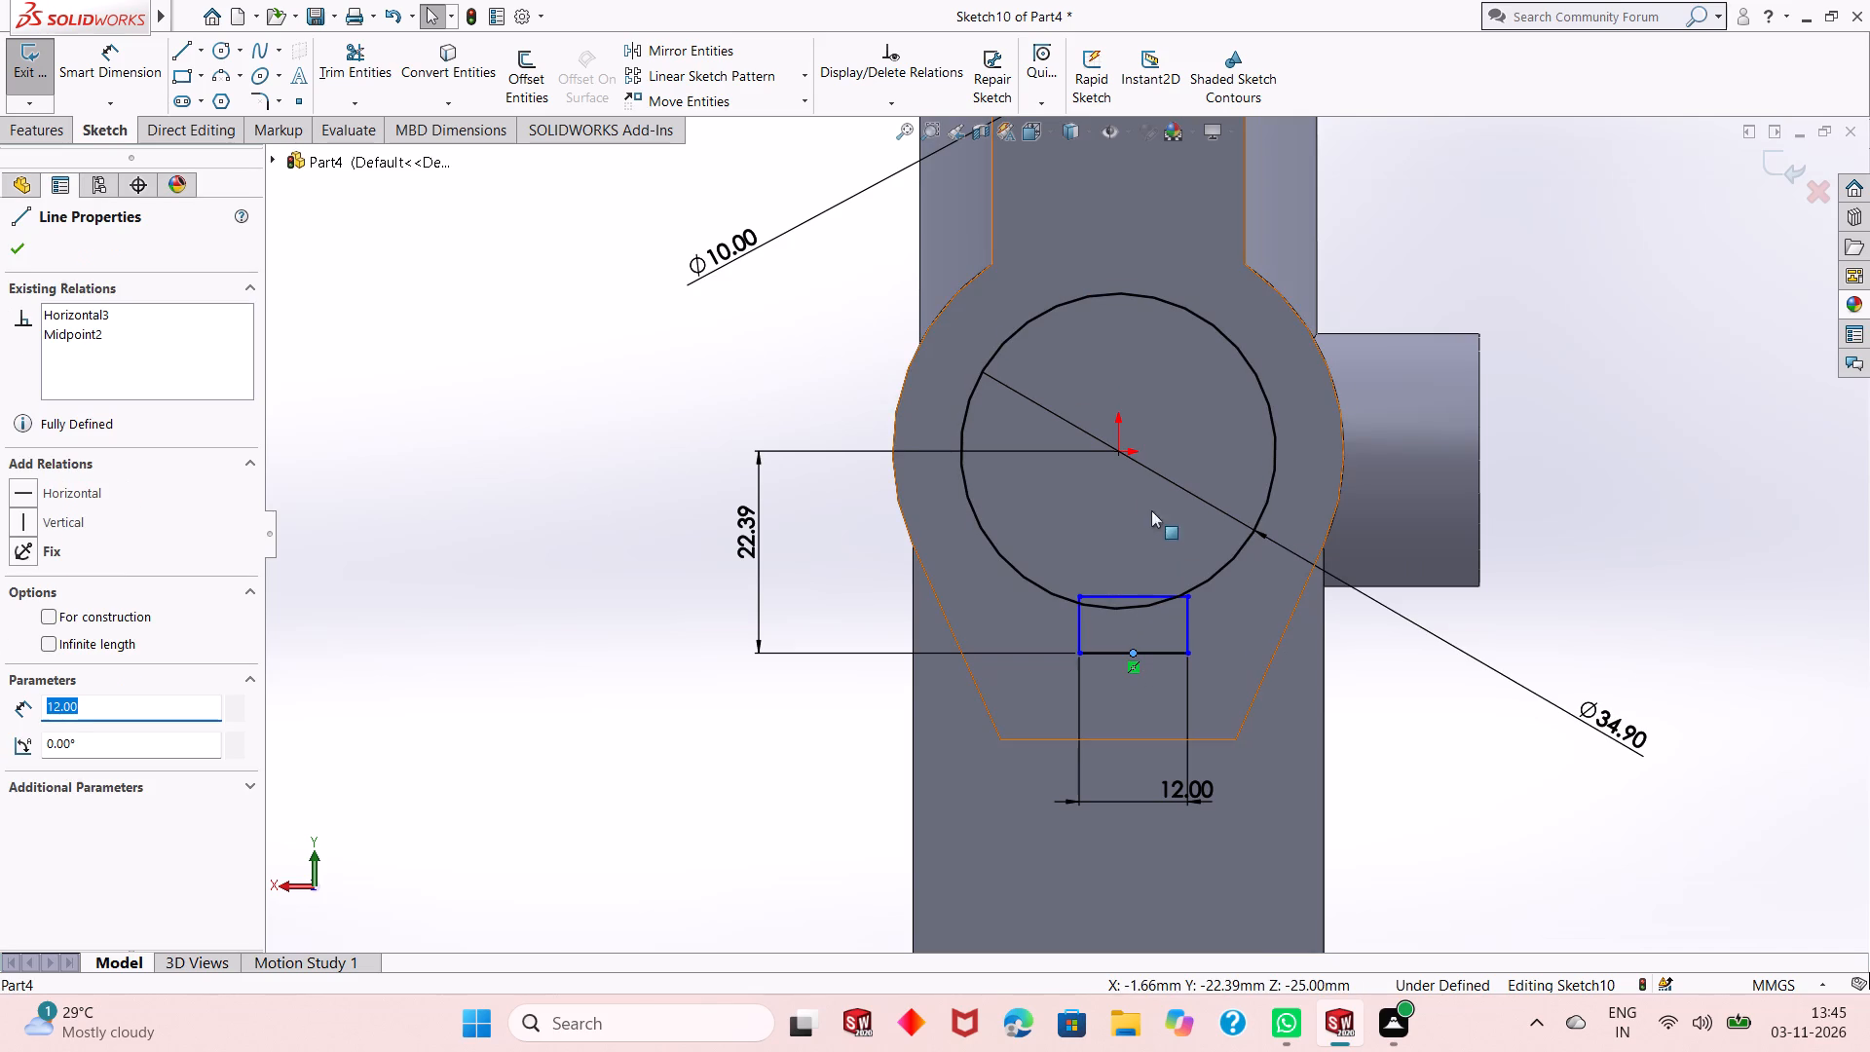
left_click(1120, 456, "ctrl")
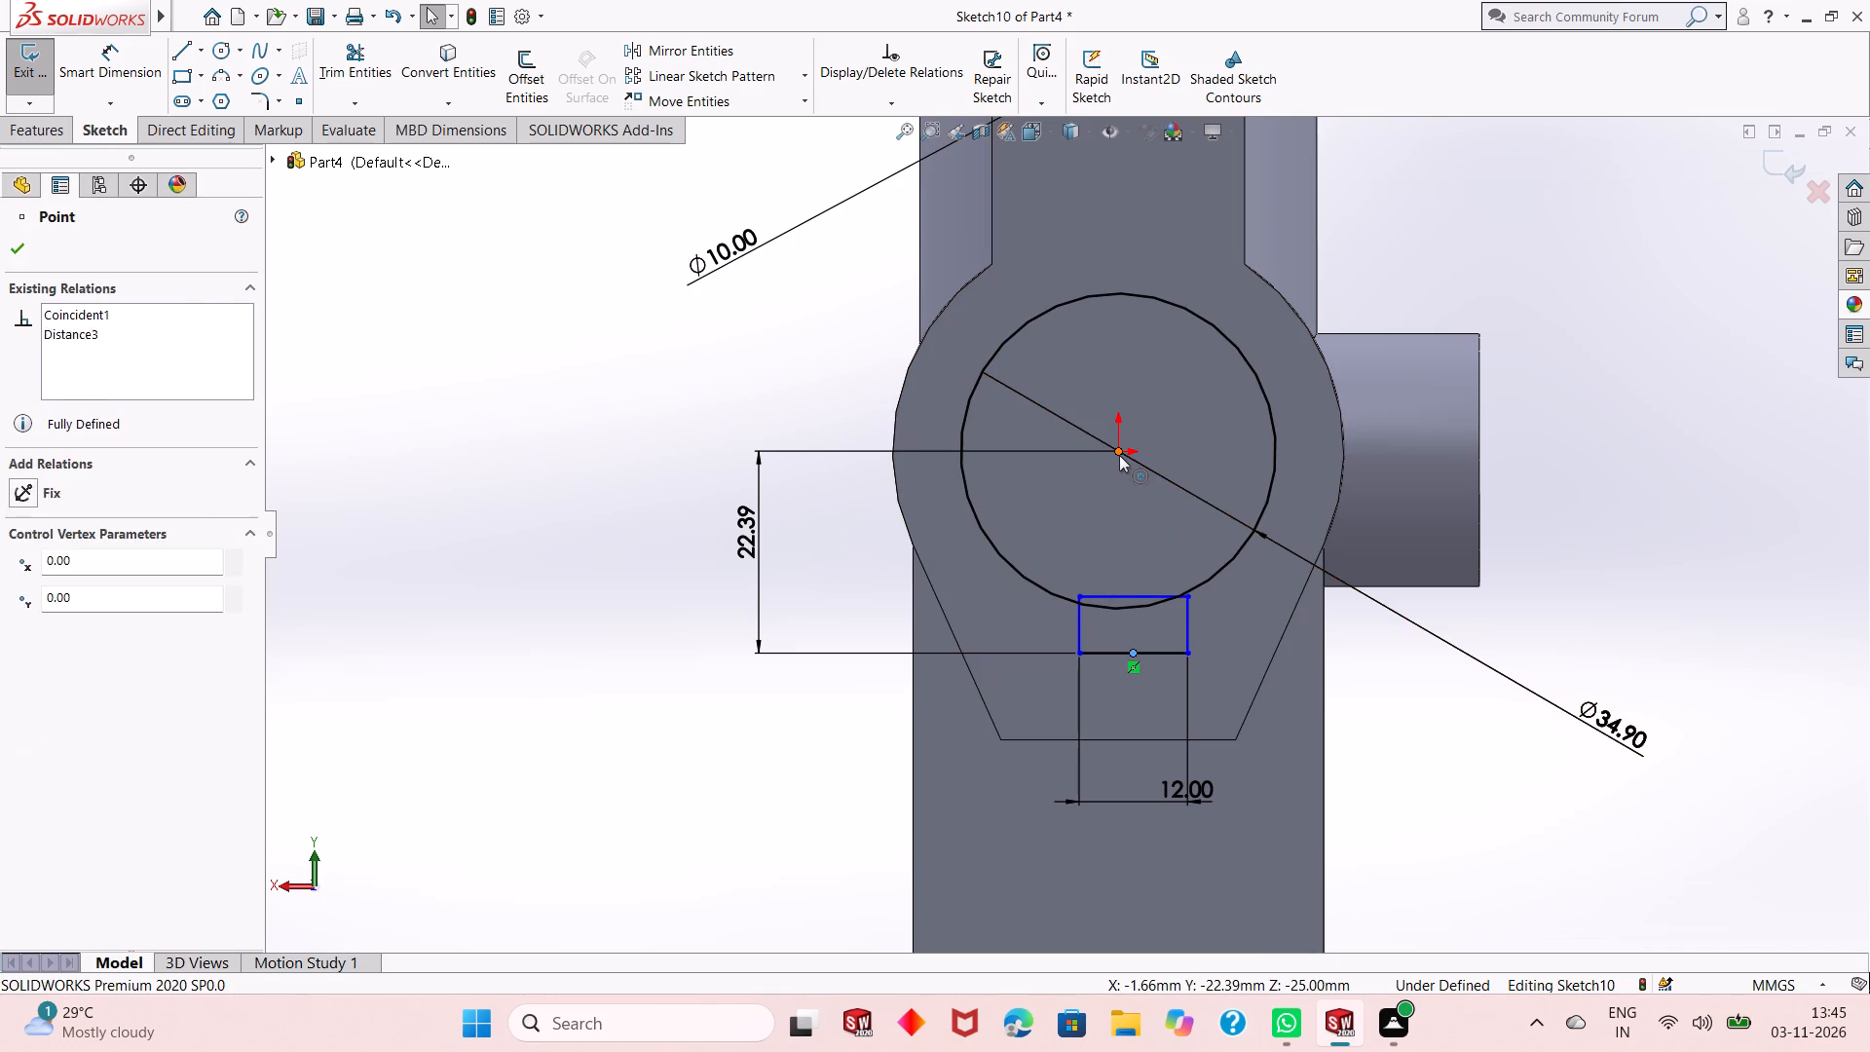
left_click(1204, 370)
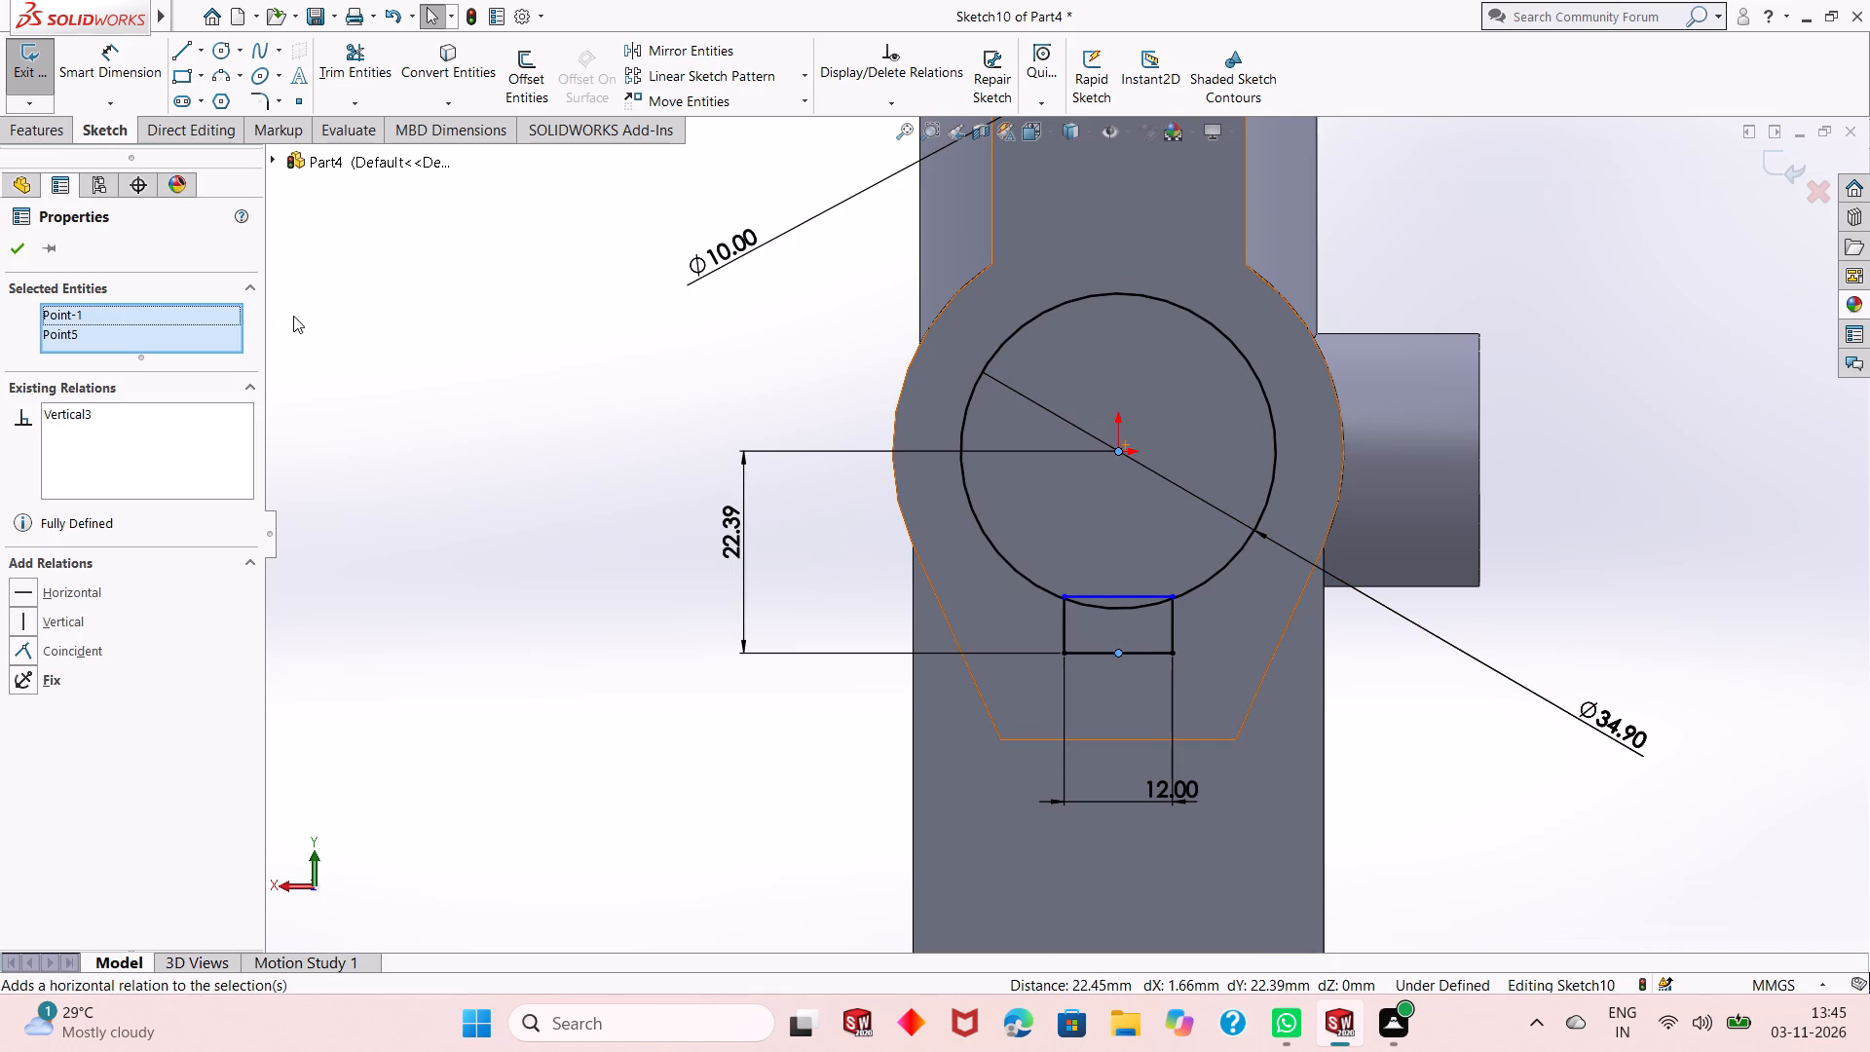
left_click(11, 249)
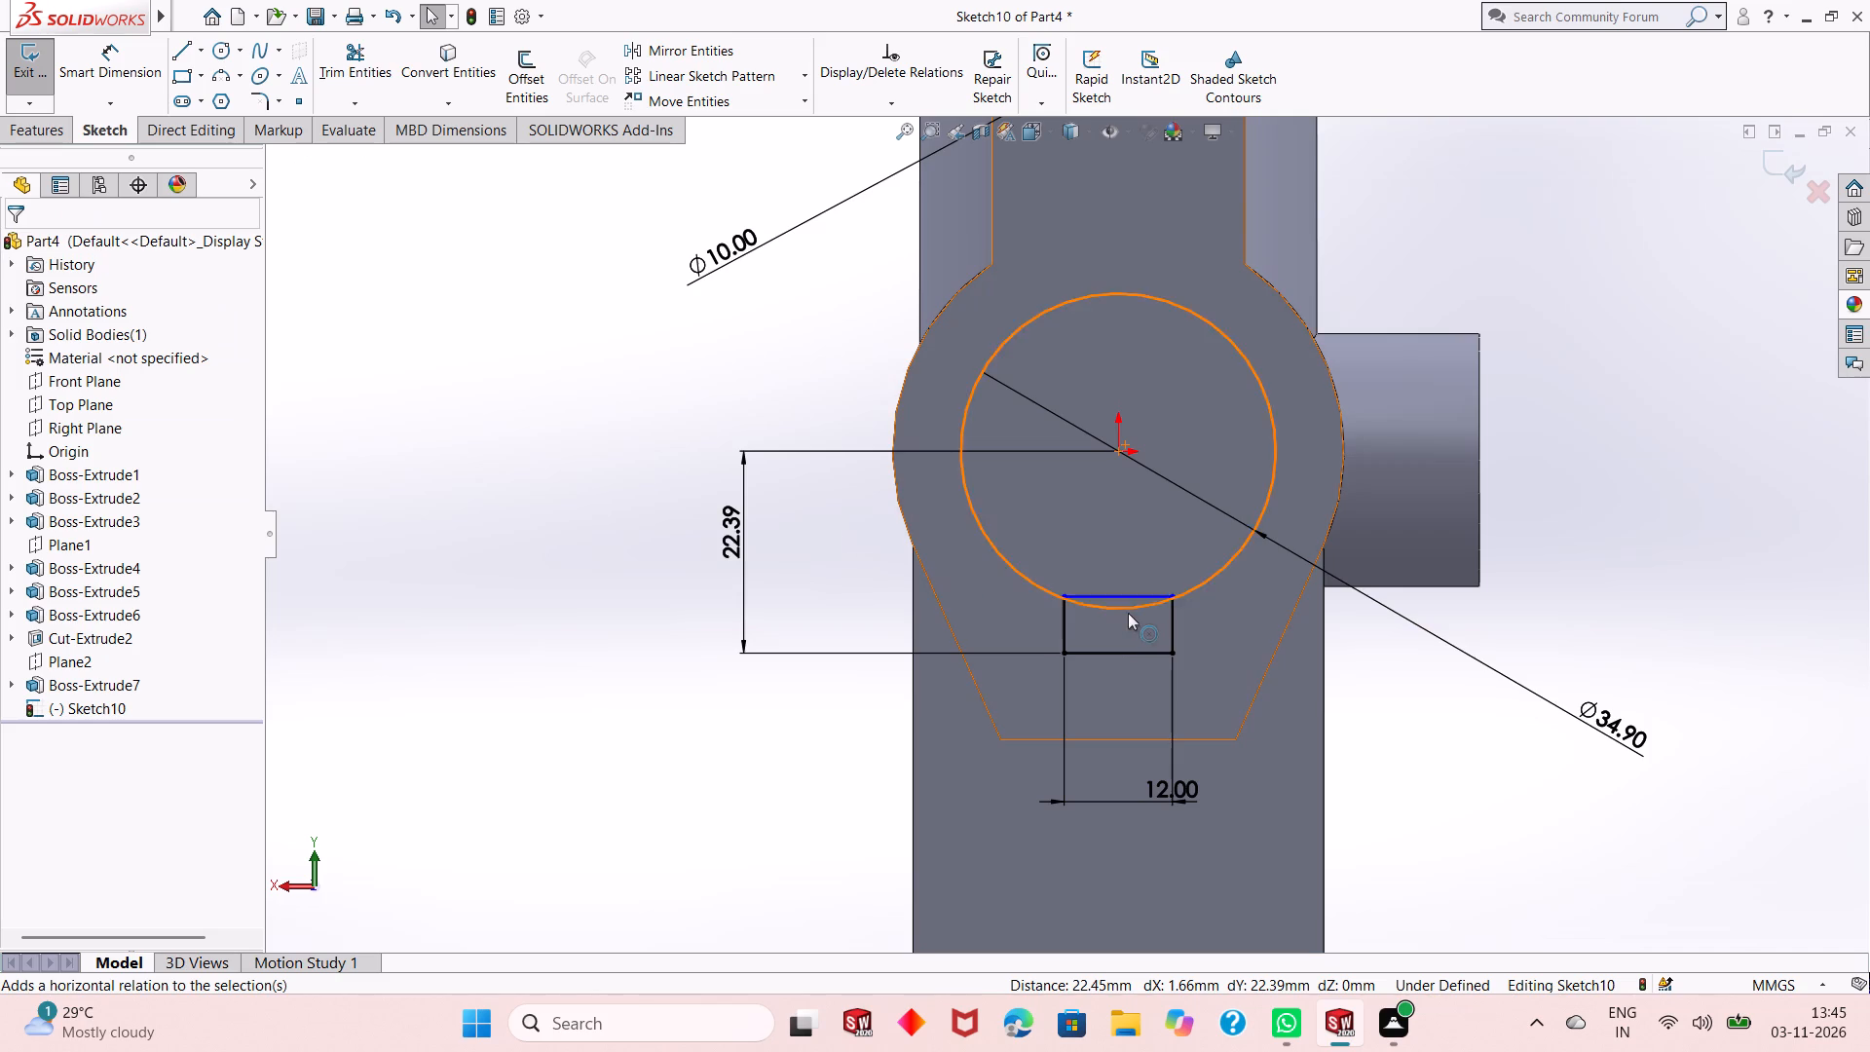
Make the rectangle's upper corner coincident with the 34.9 mm circle.
scroll(1128, 613, "down", 4)
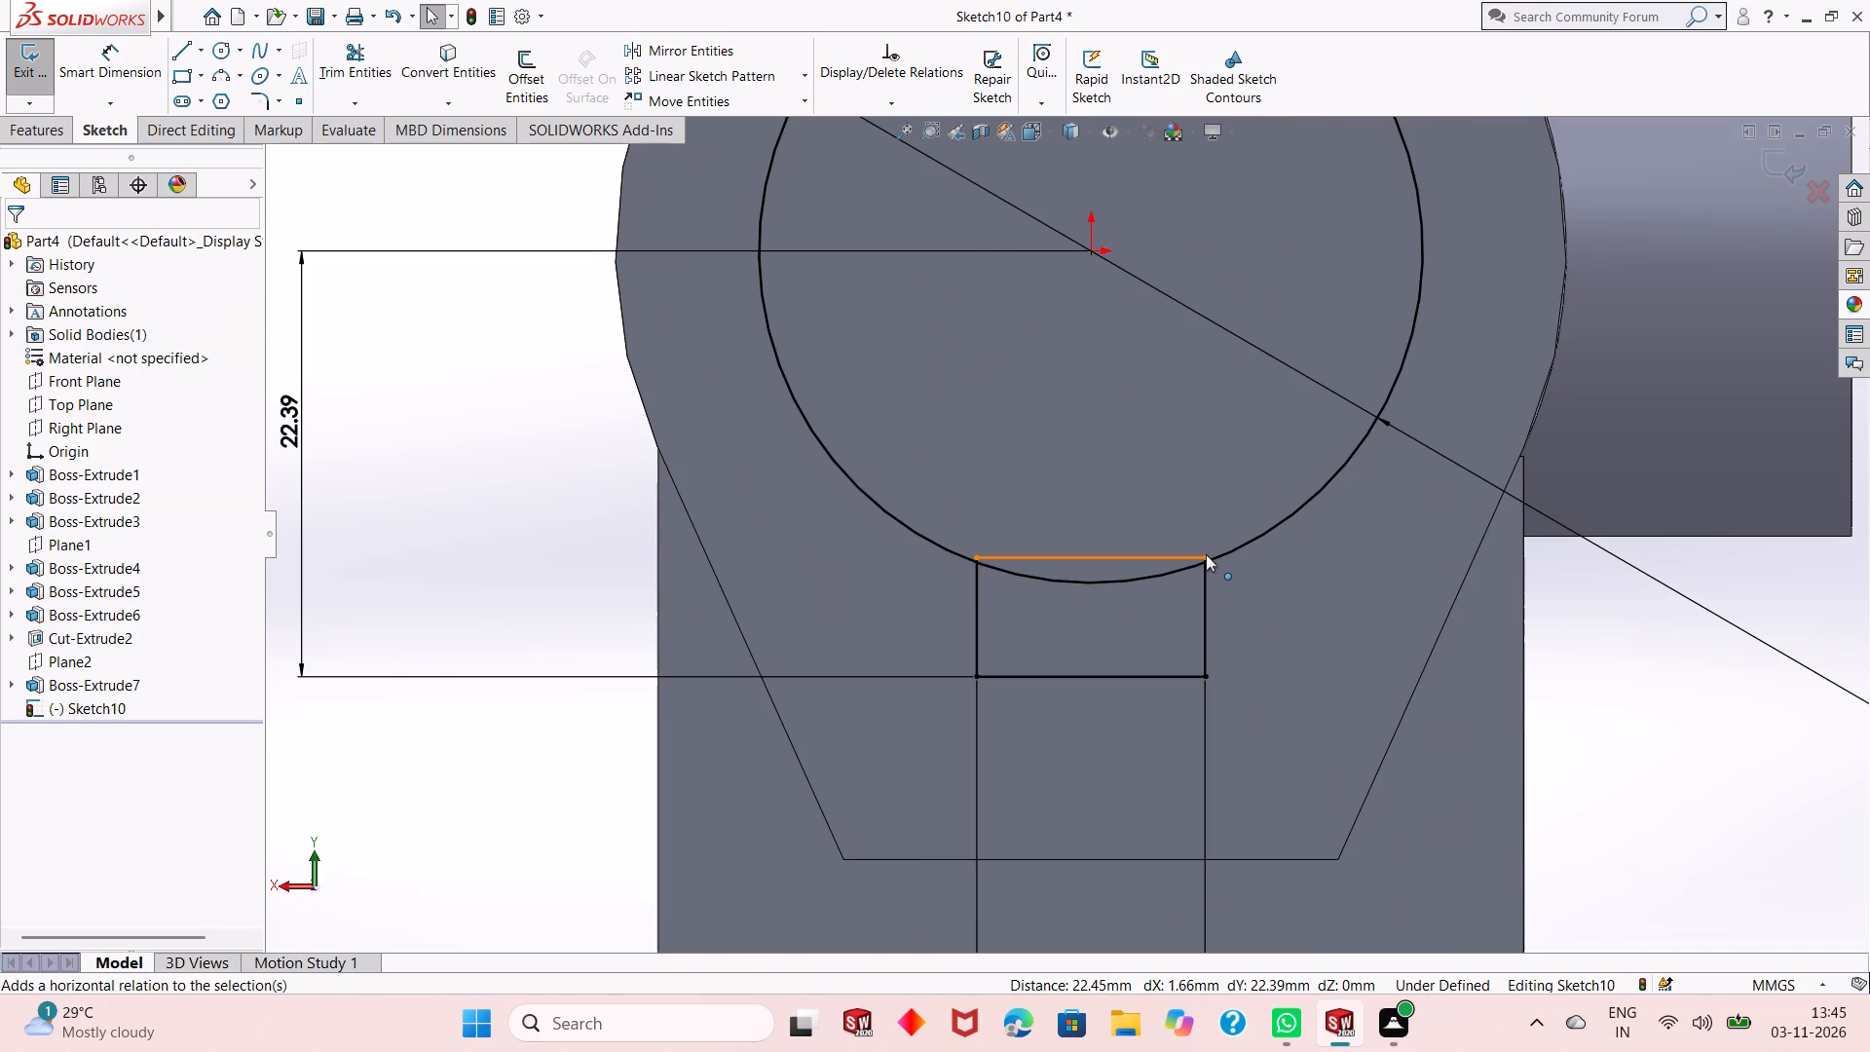
left_click(1206, 554)
left_click(1221, 559, "ctrl")
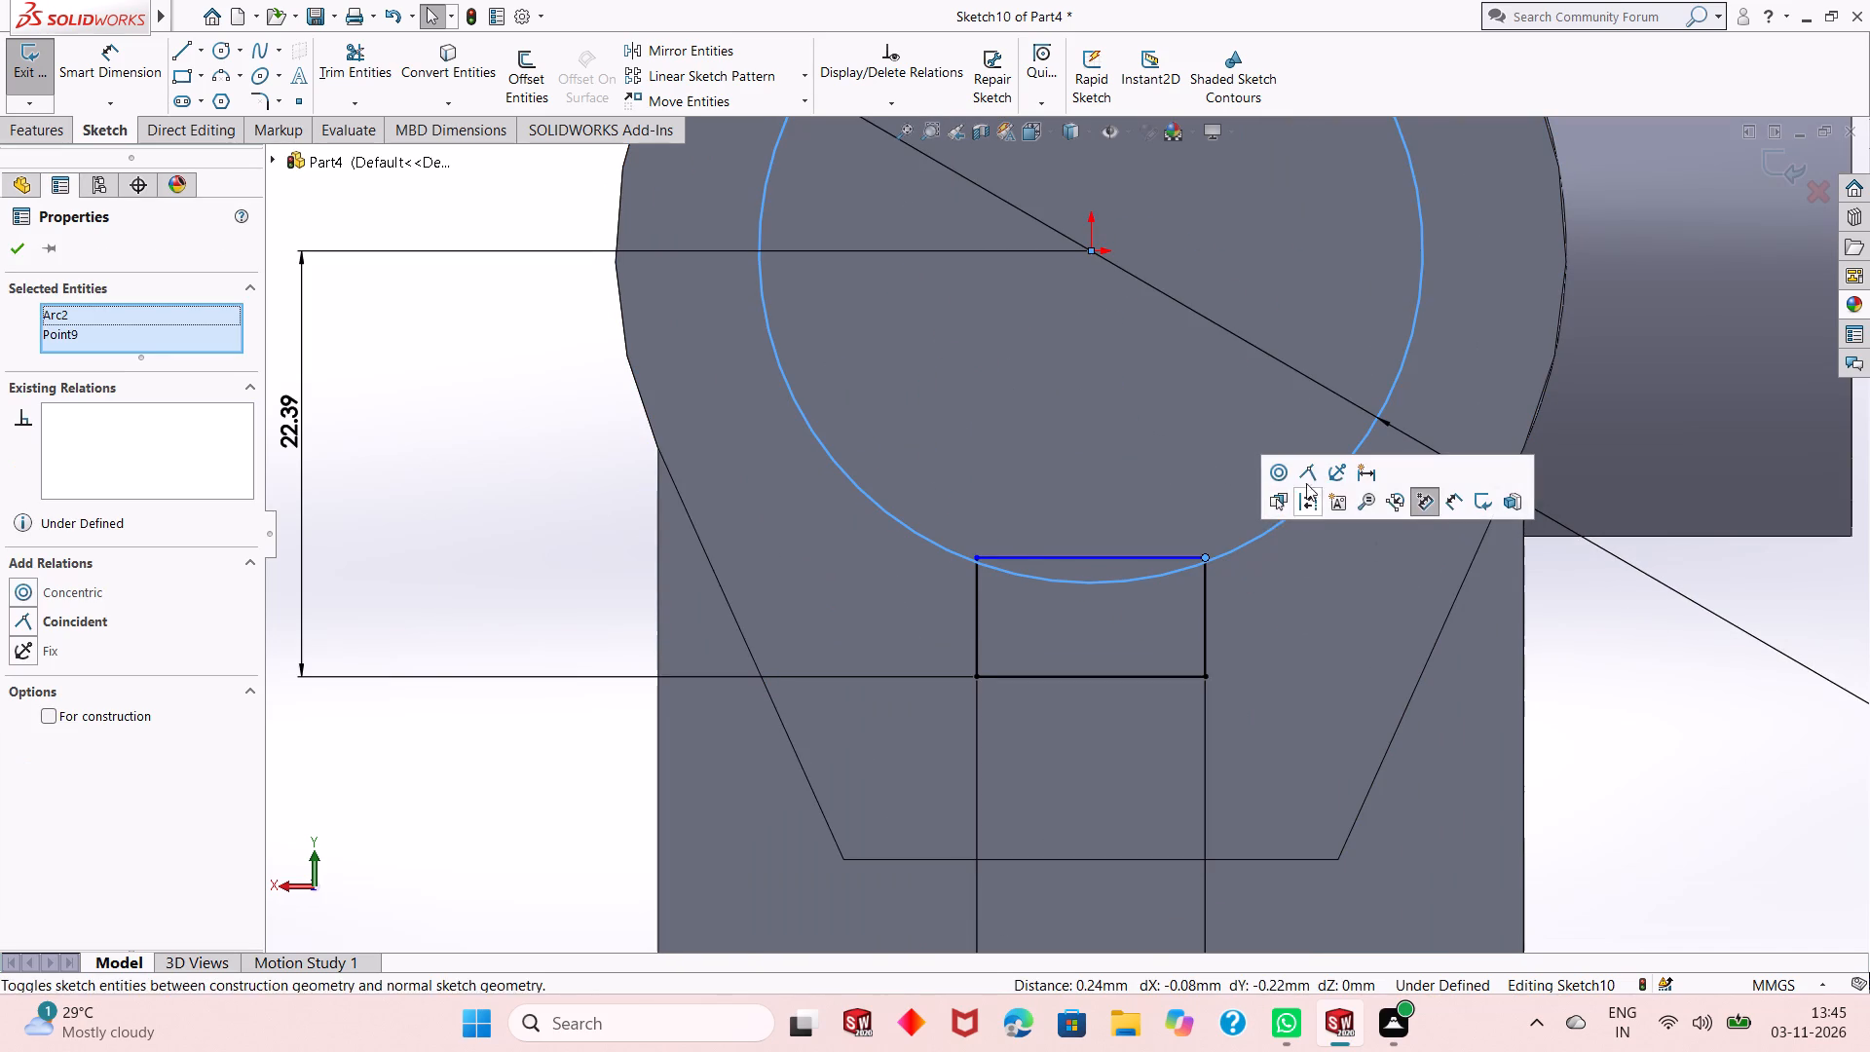
left_click(1310, 474)
left_click(23, 257)
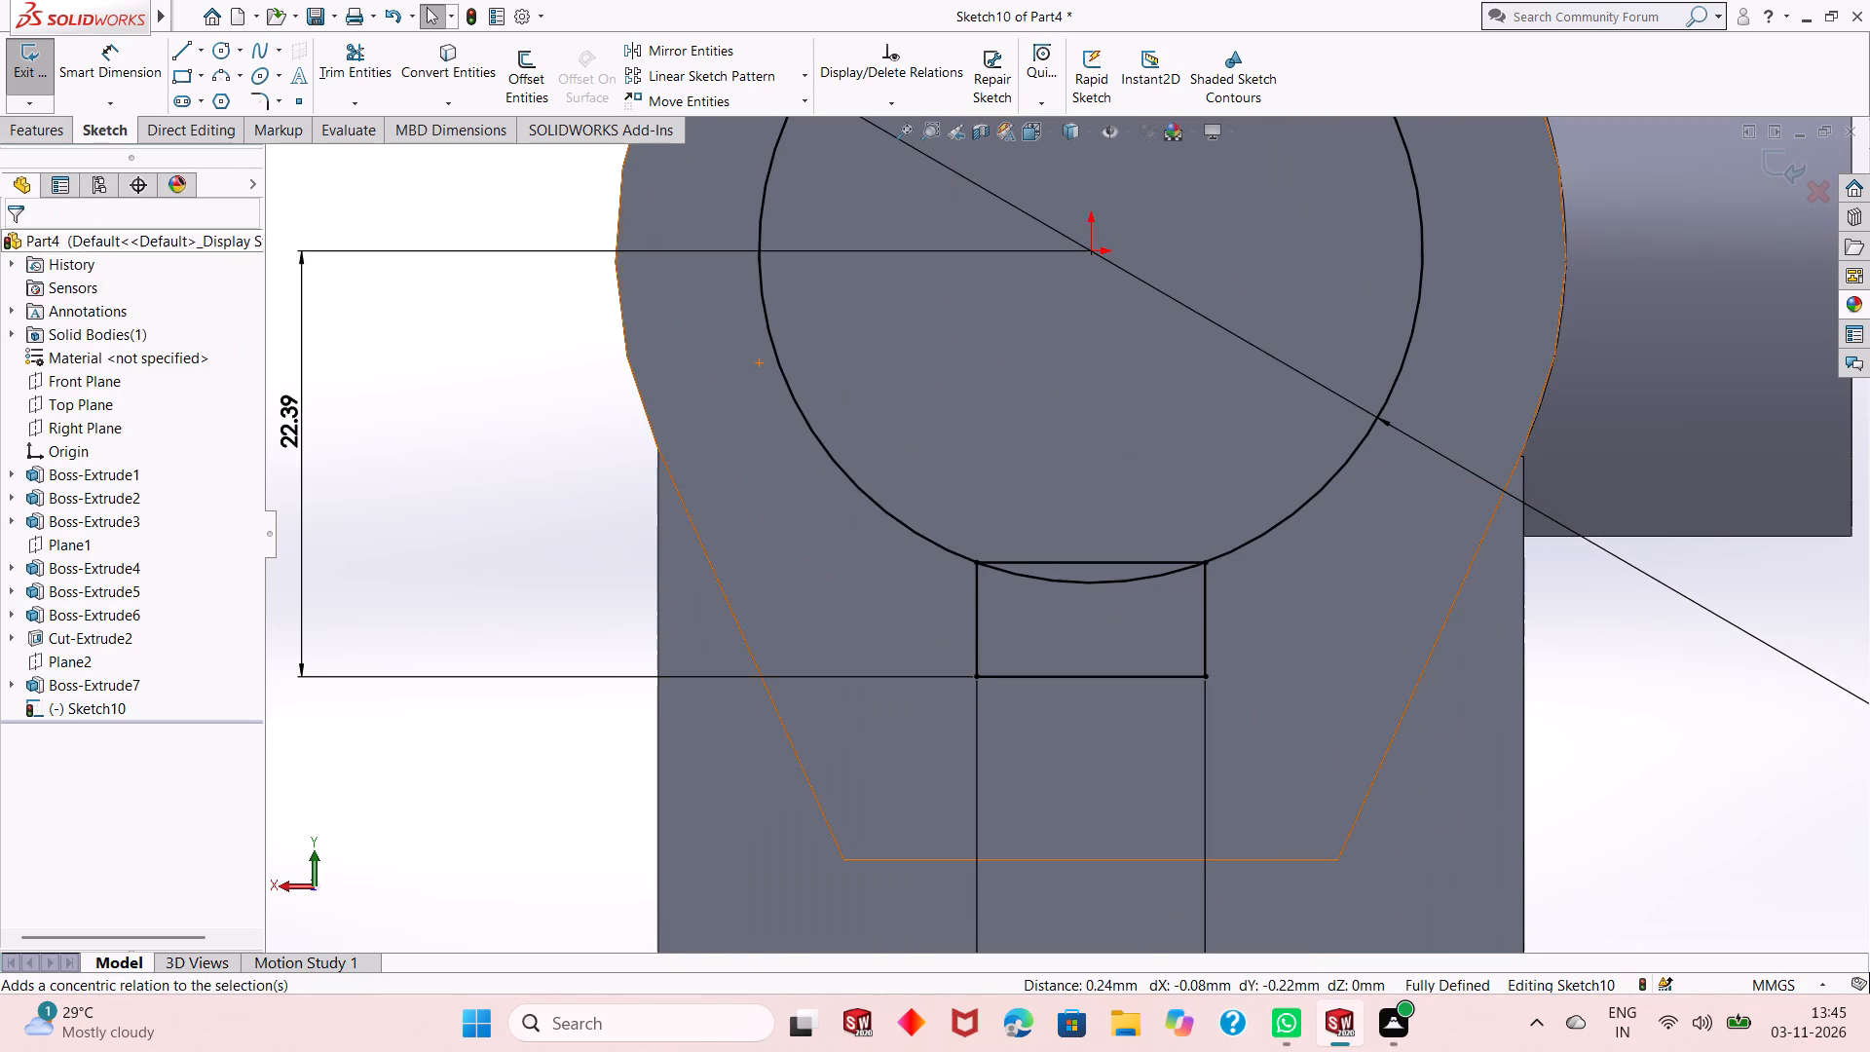
Trim the rectangle's top edge and the circle's arc inside it to form one keyed-hole outline.
left_click(379, 80)
left_click(1133, 558)
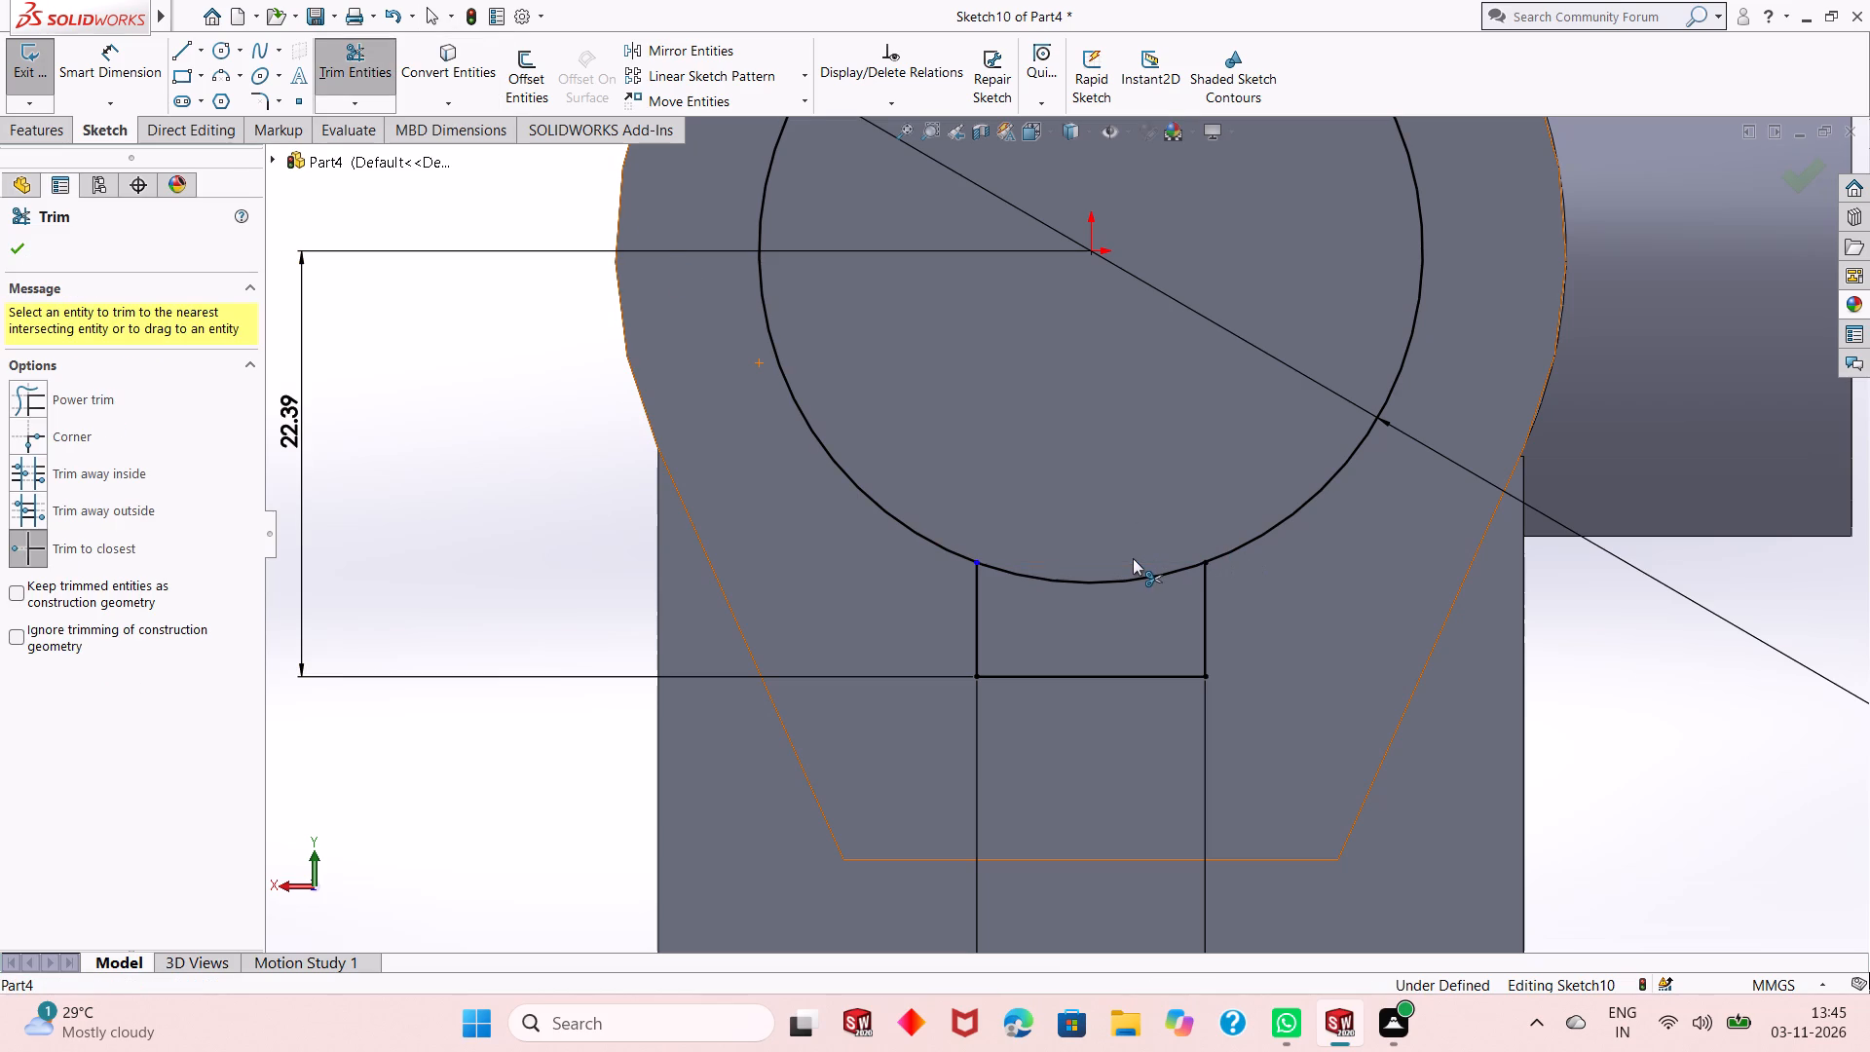
left_click(1129, 582)
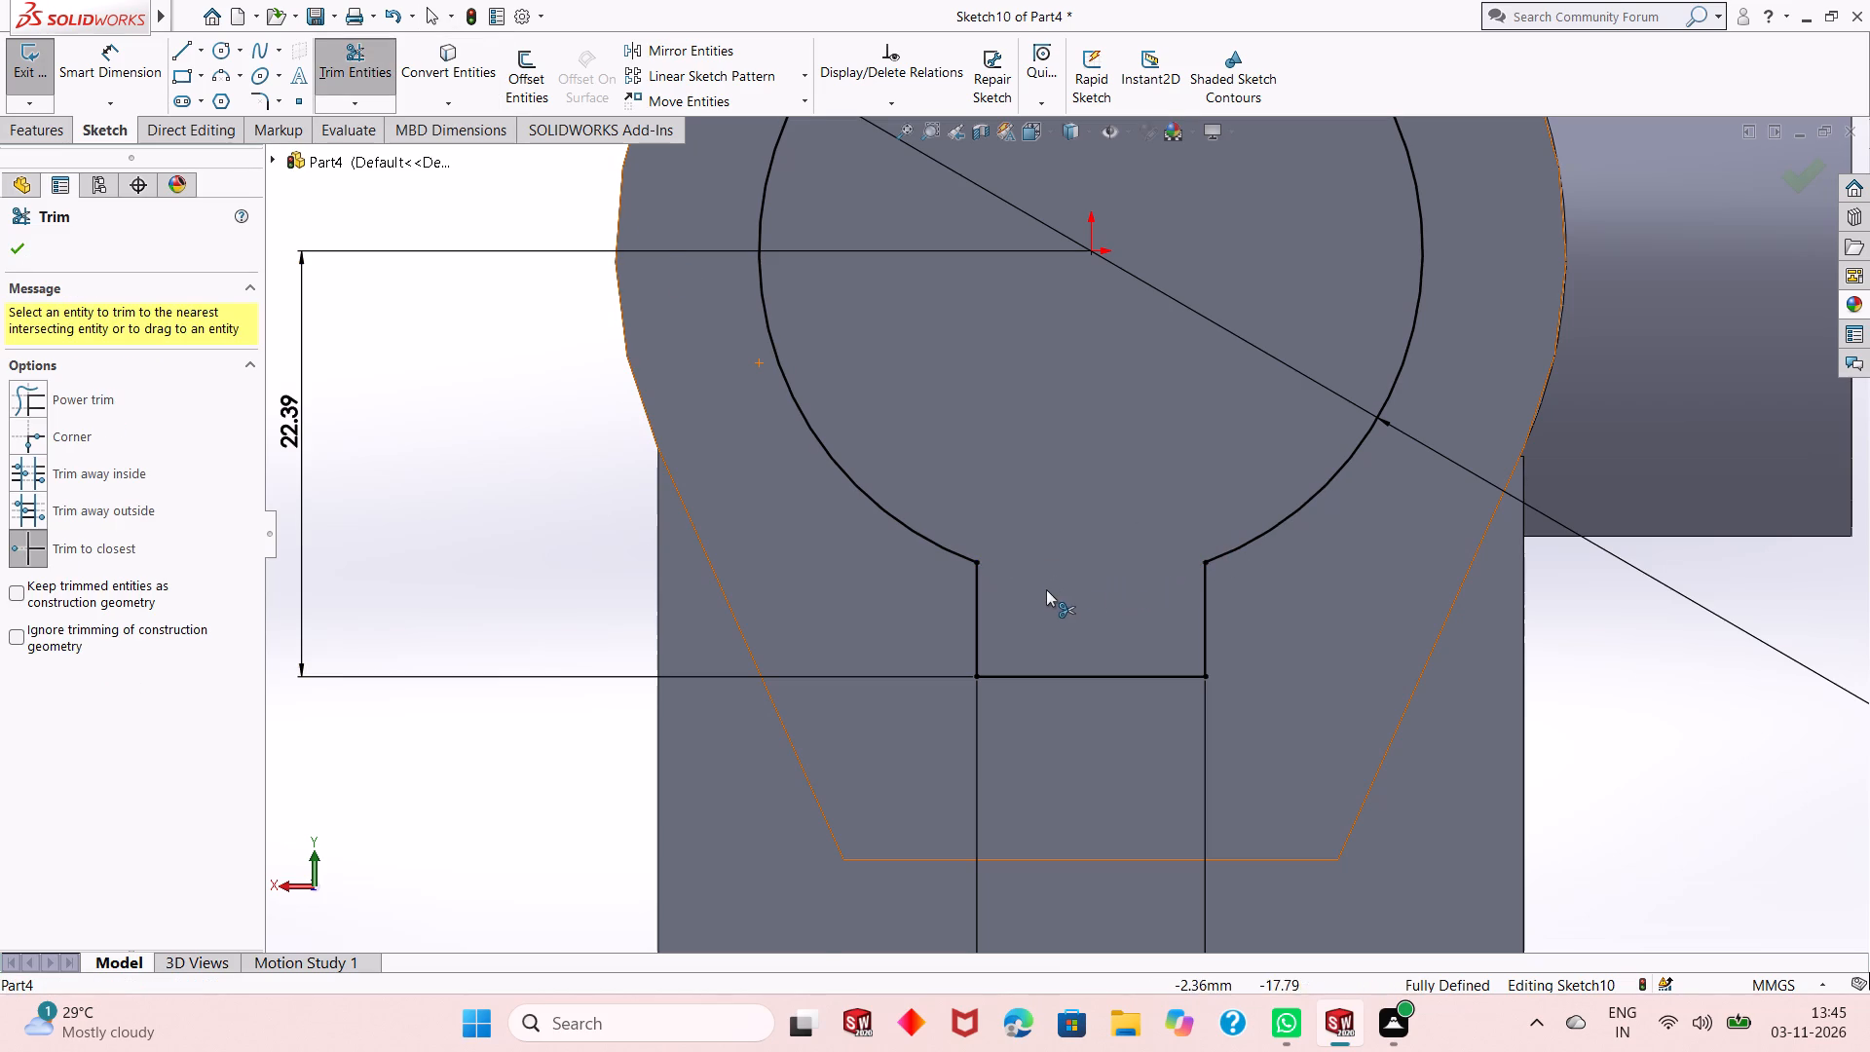
scroll(1046, 592, "up", 3)
right_click(1624, 399)
left_click(1632, 459)
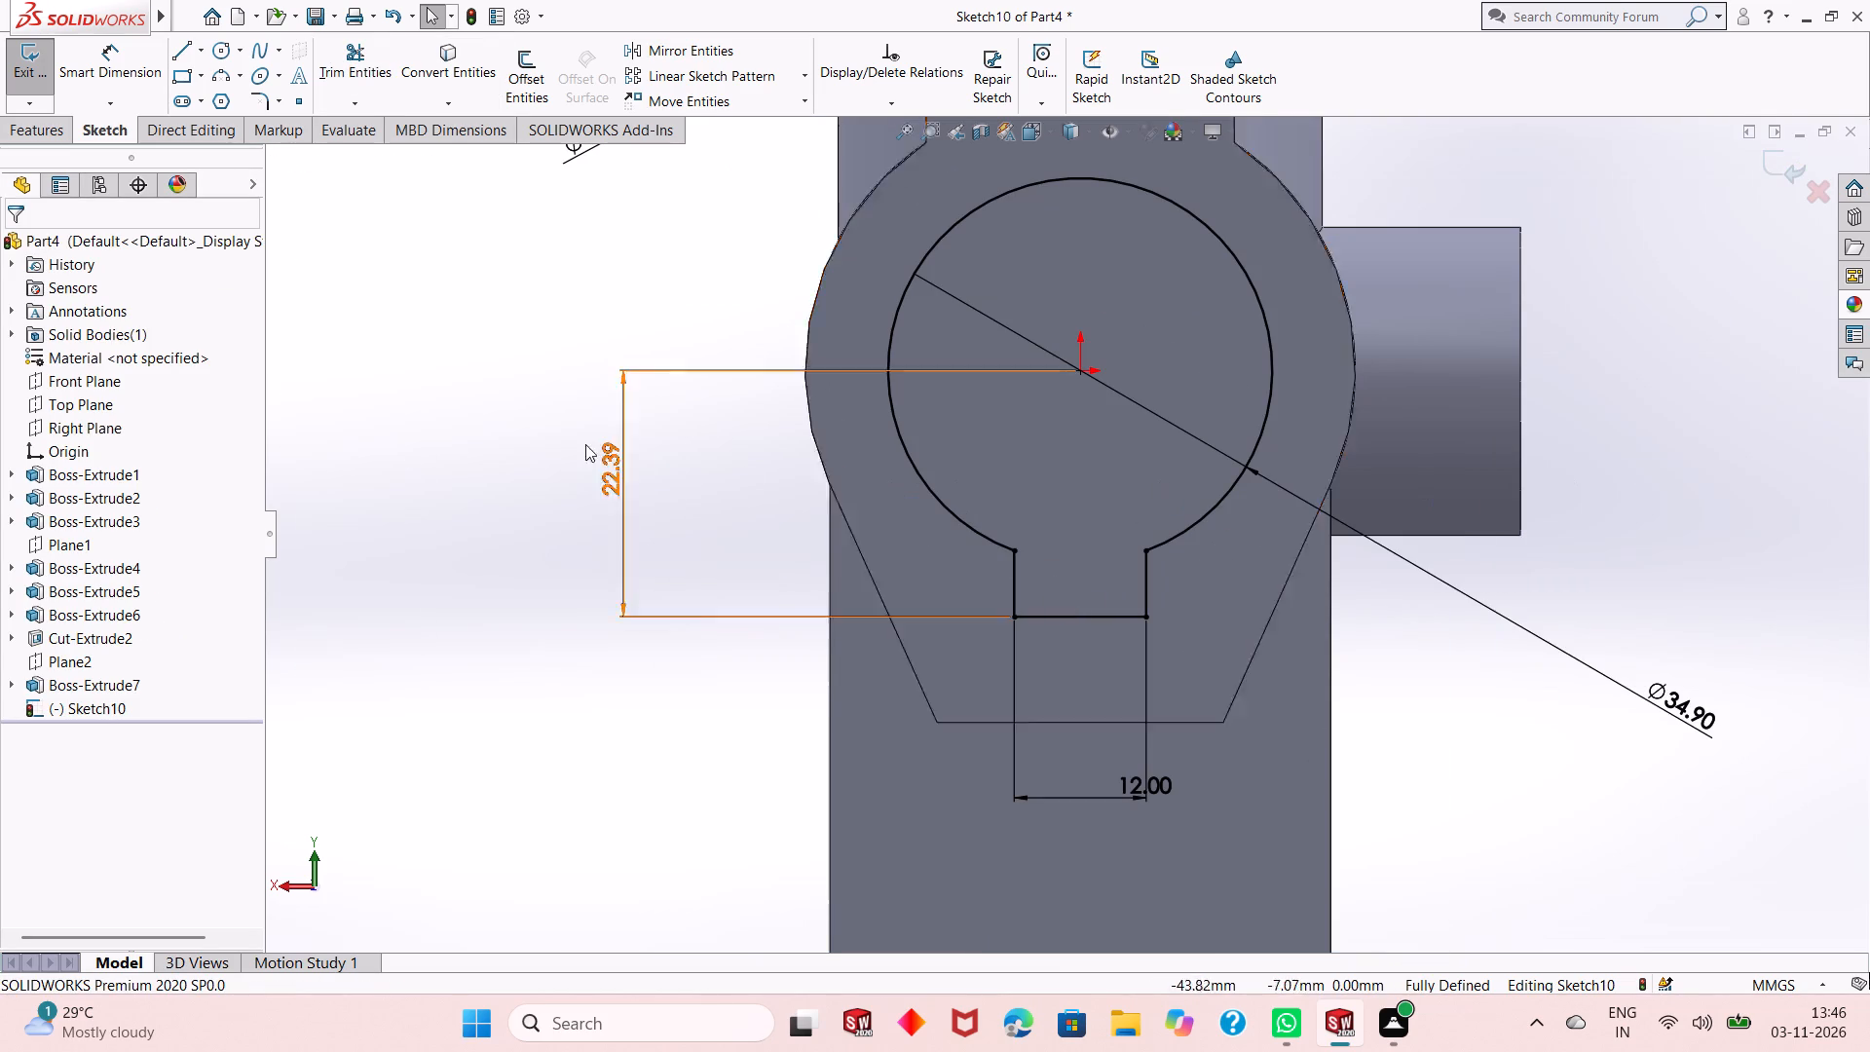
Cut the 10 mm circle and the keyed 34.9 mm profile with an Extruded Cut set to Through All.
scroll(1012, 593, "up", 2)
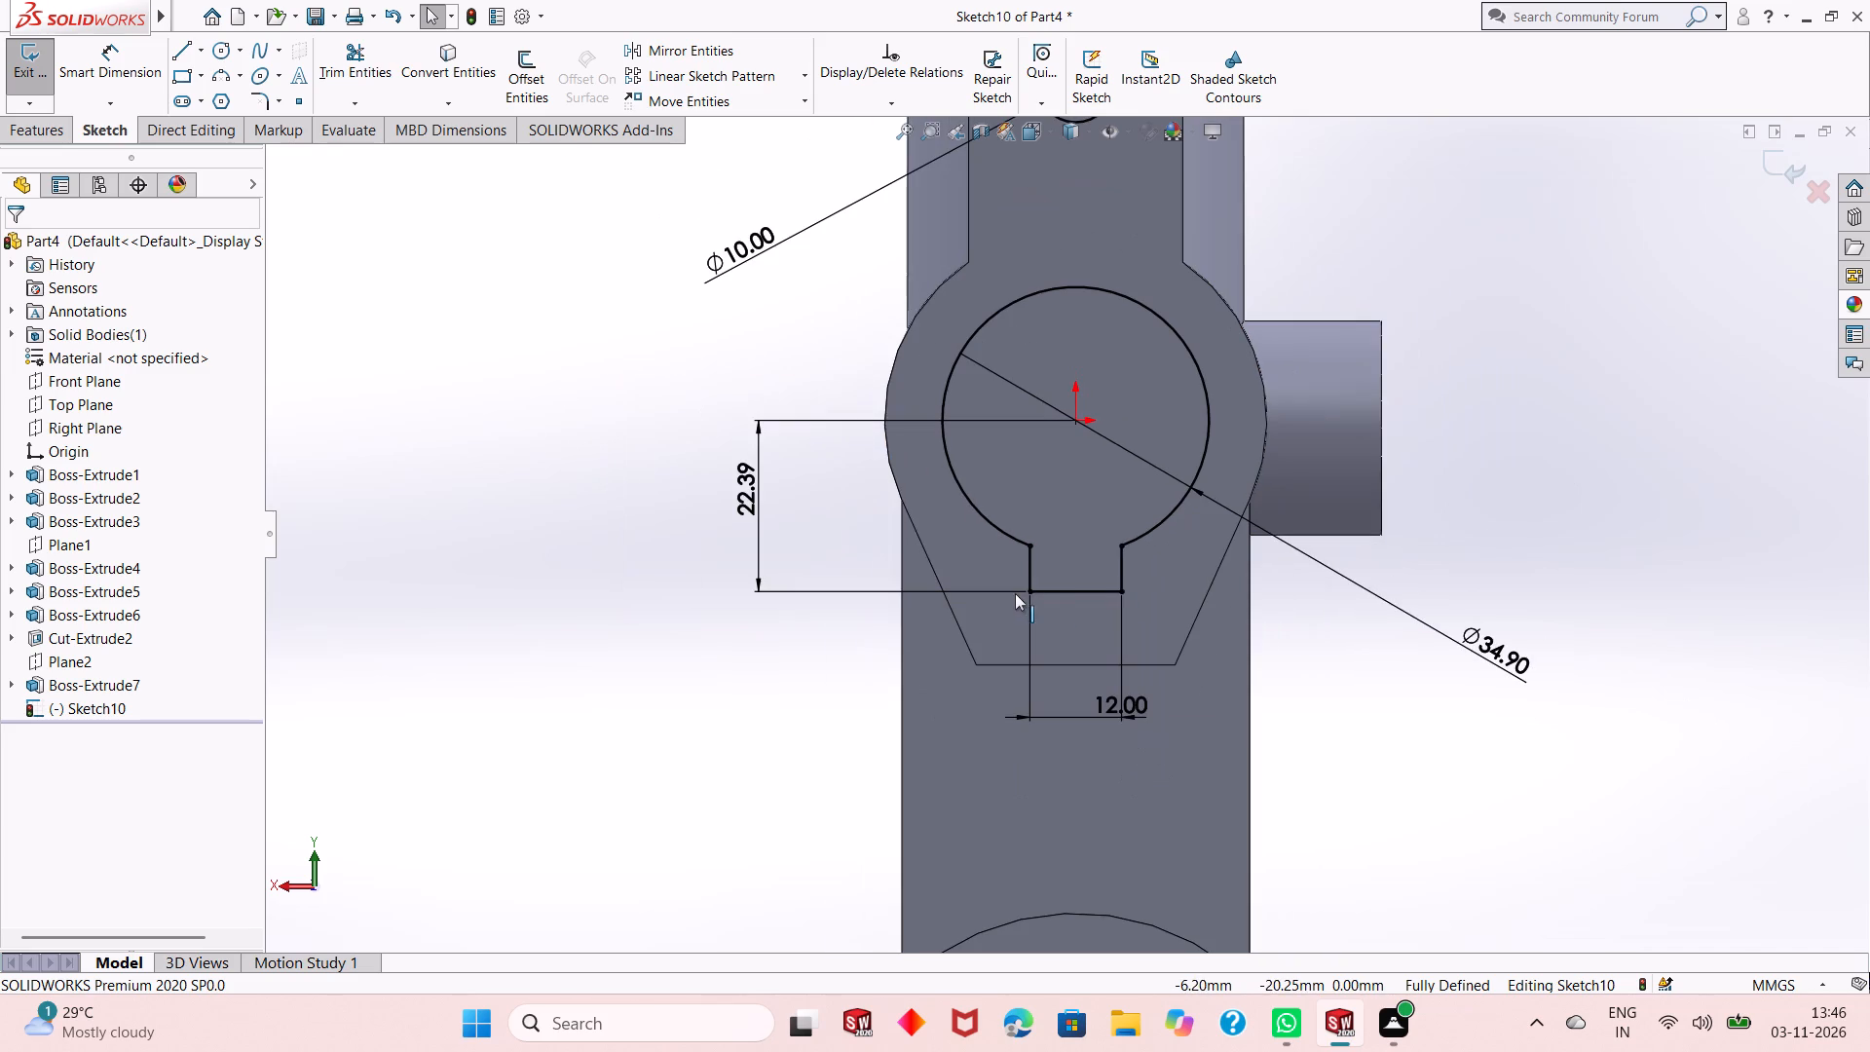
middle_click_drag(1493, 544, 1426, 593)
scroll(1134, 582, "up", 2)
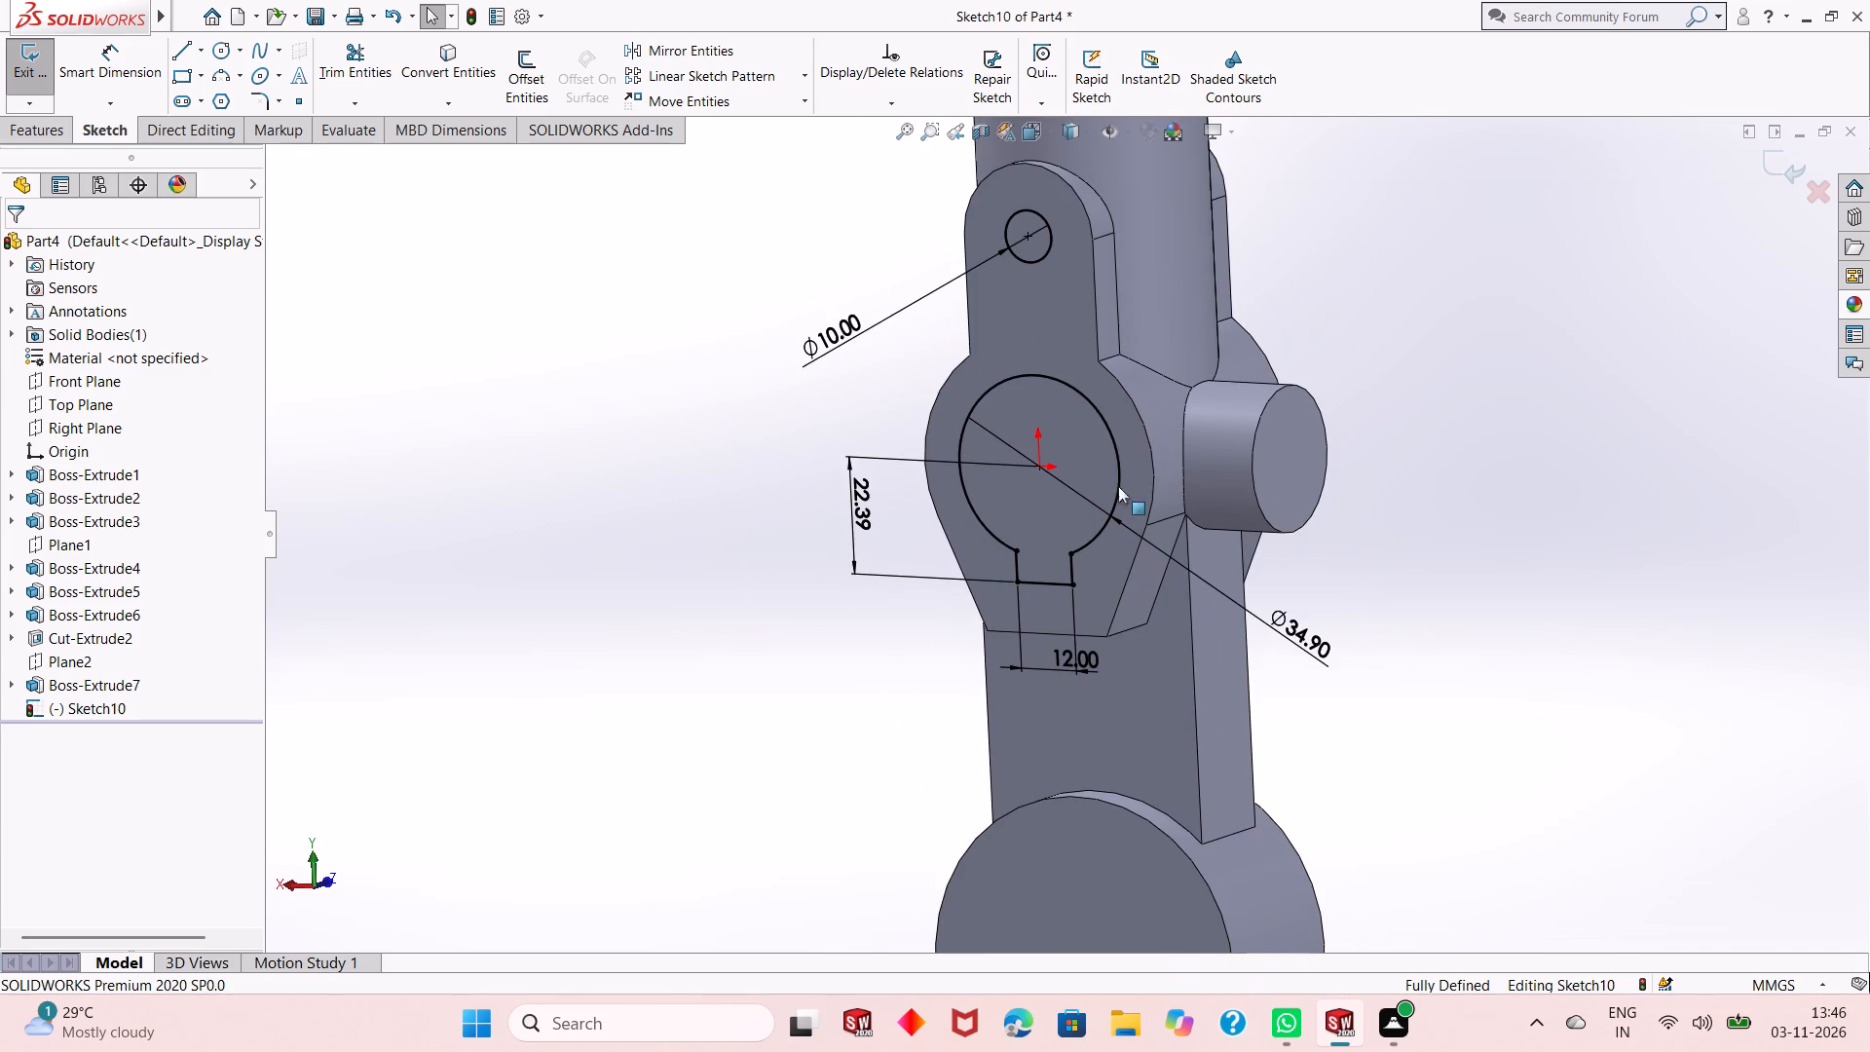
left_click(36, 130)
left_click(362, 73)
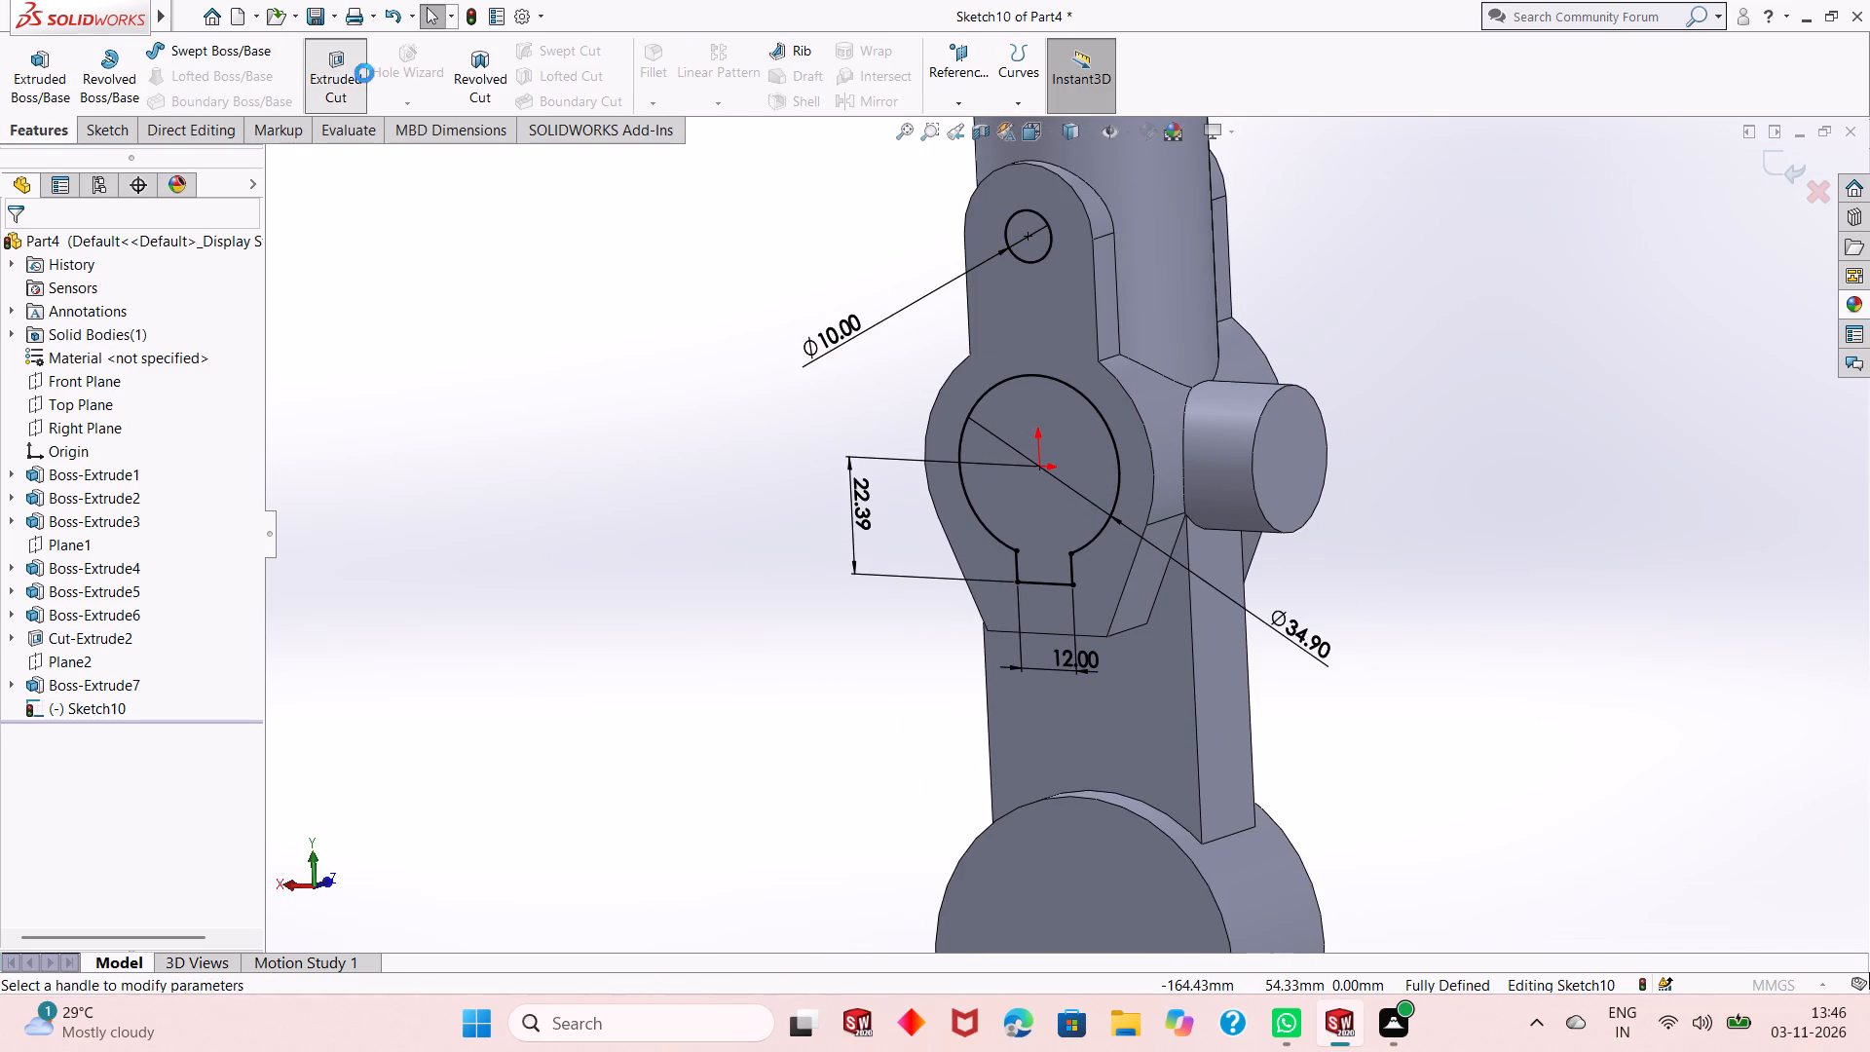
left_click(178, 380)
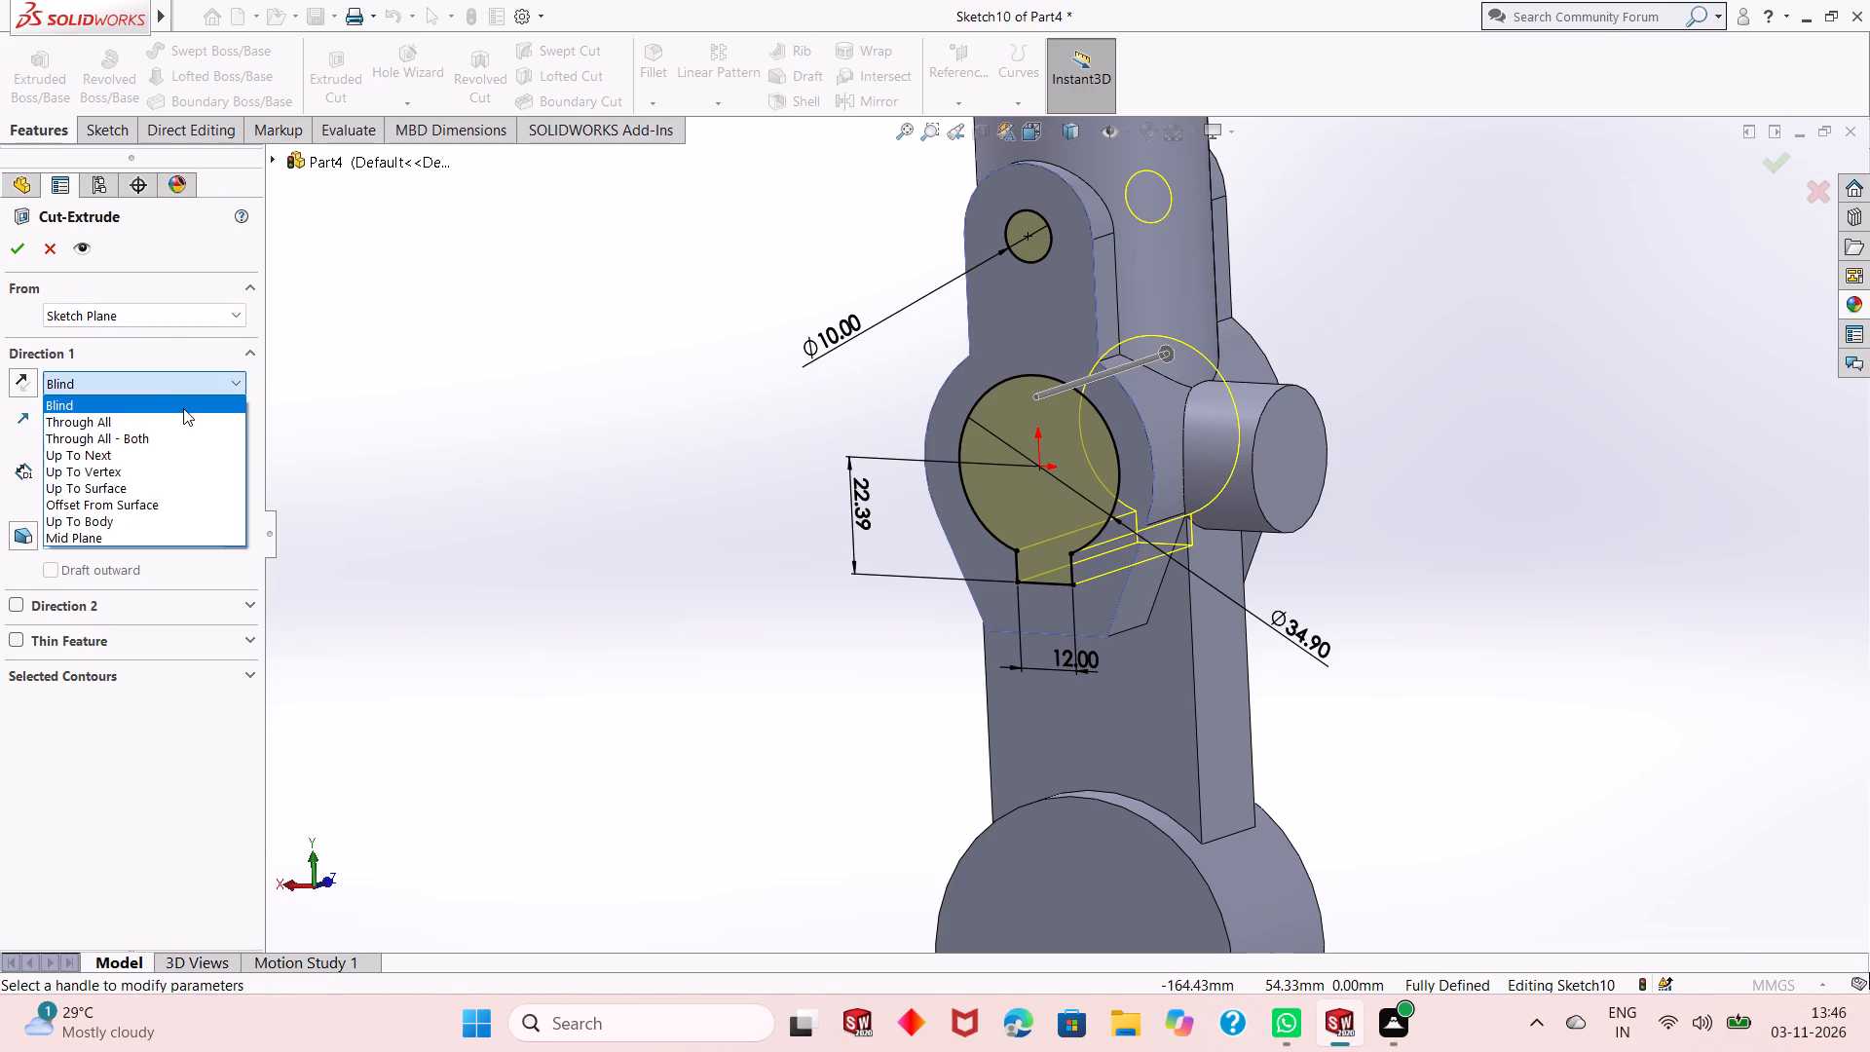
left_click(183, 416)
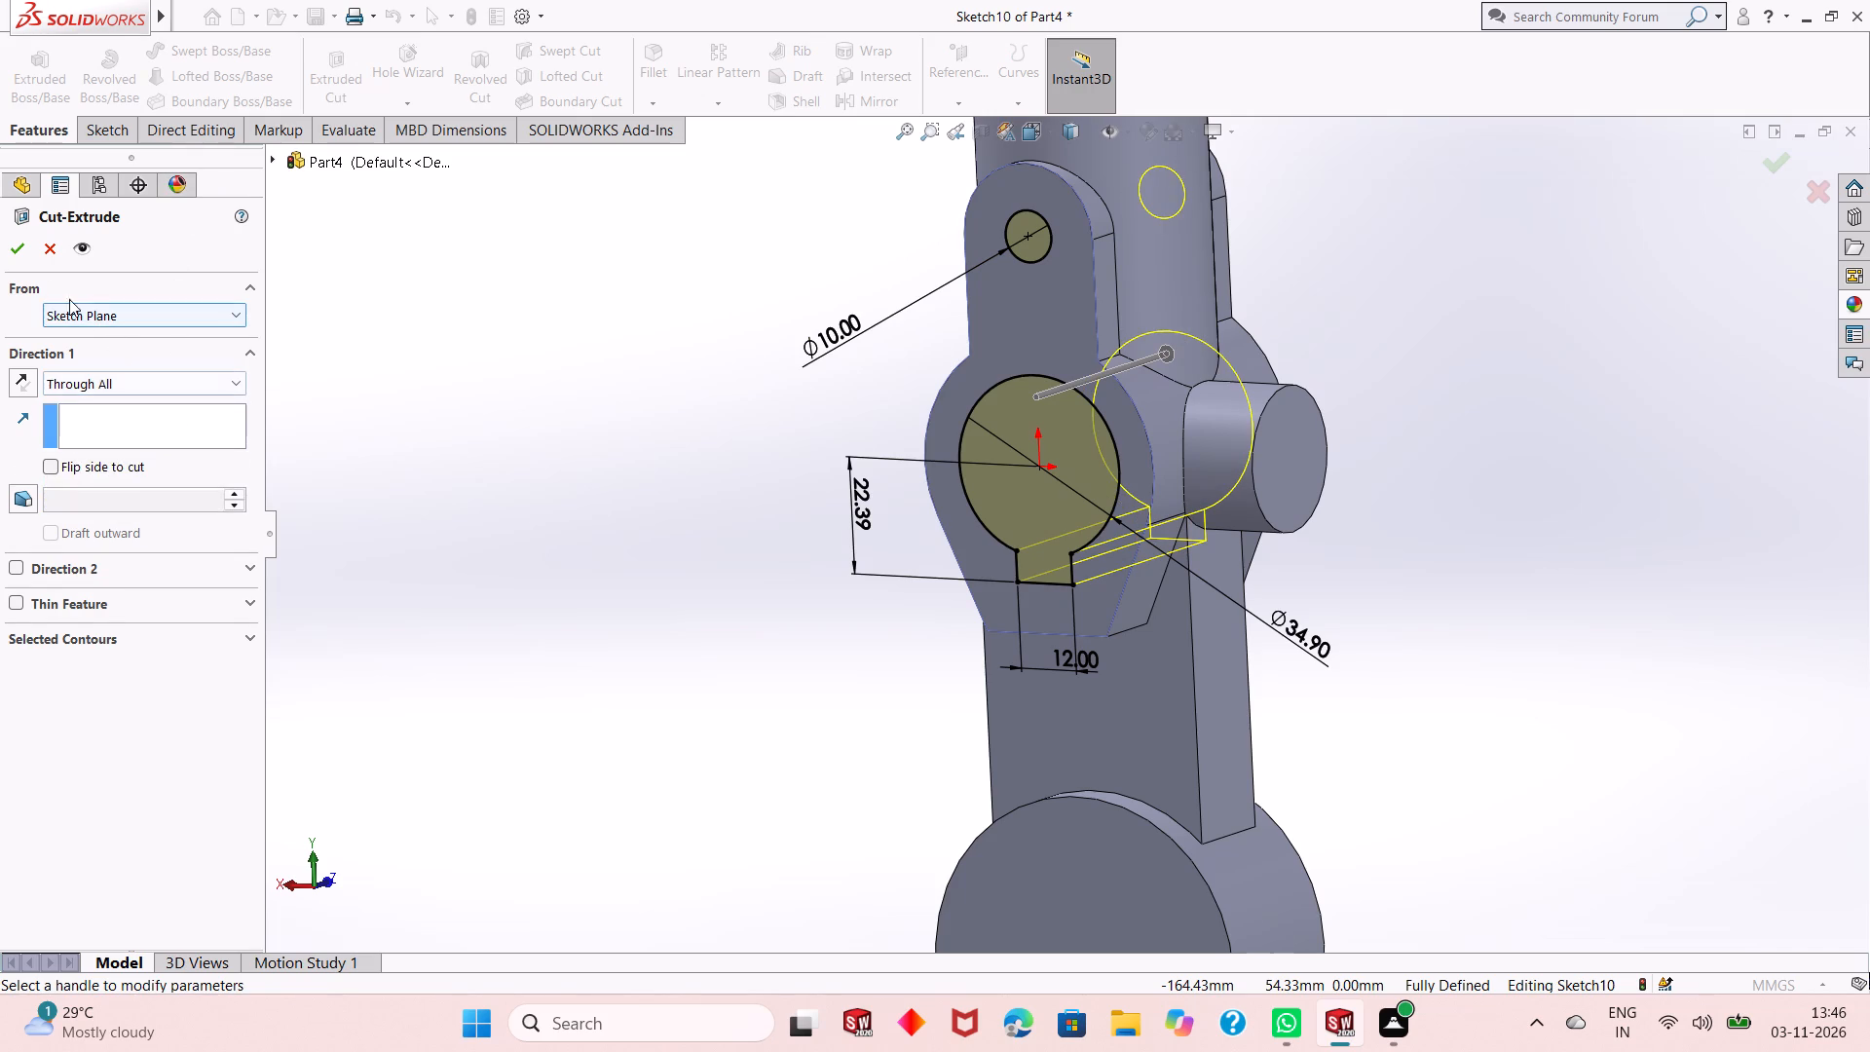
left_click(22, 257)
left_click(20, 255)
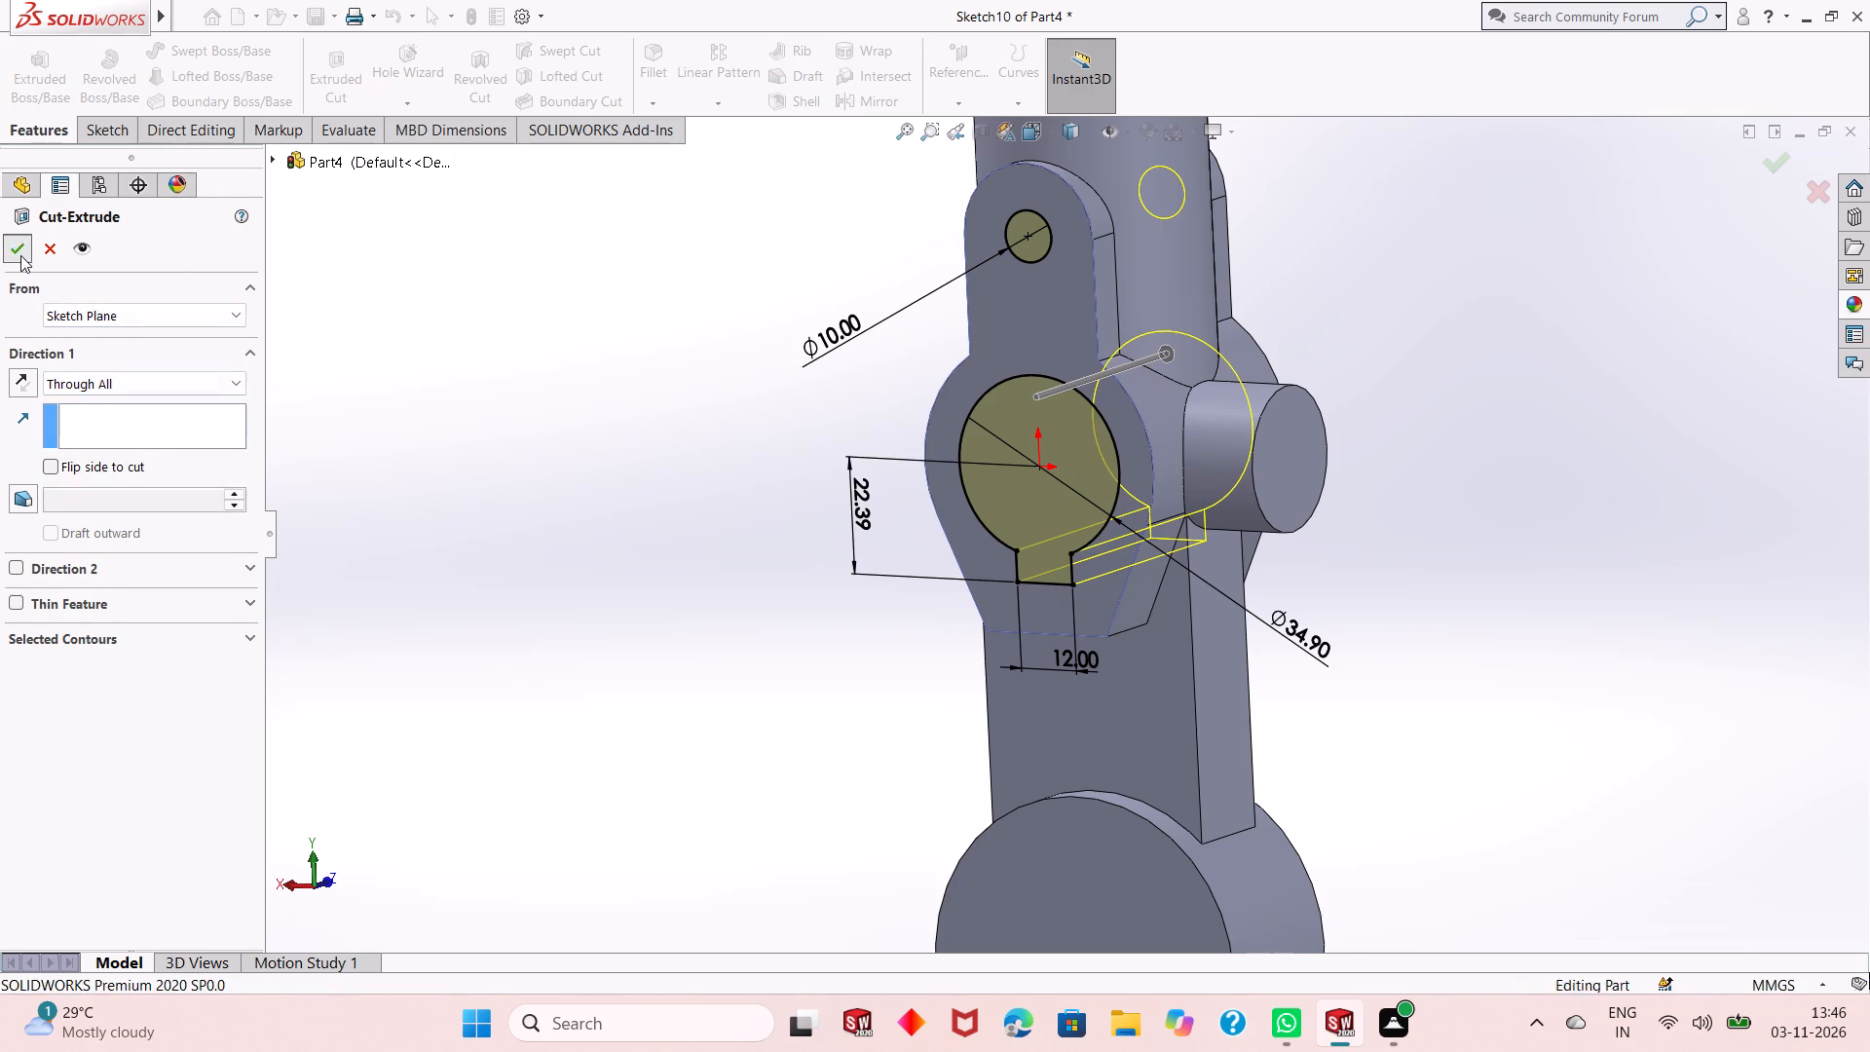
left_click(20, 255)
left_click(899, 609)
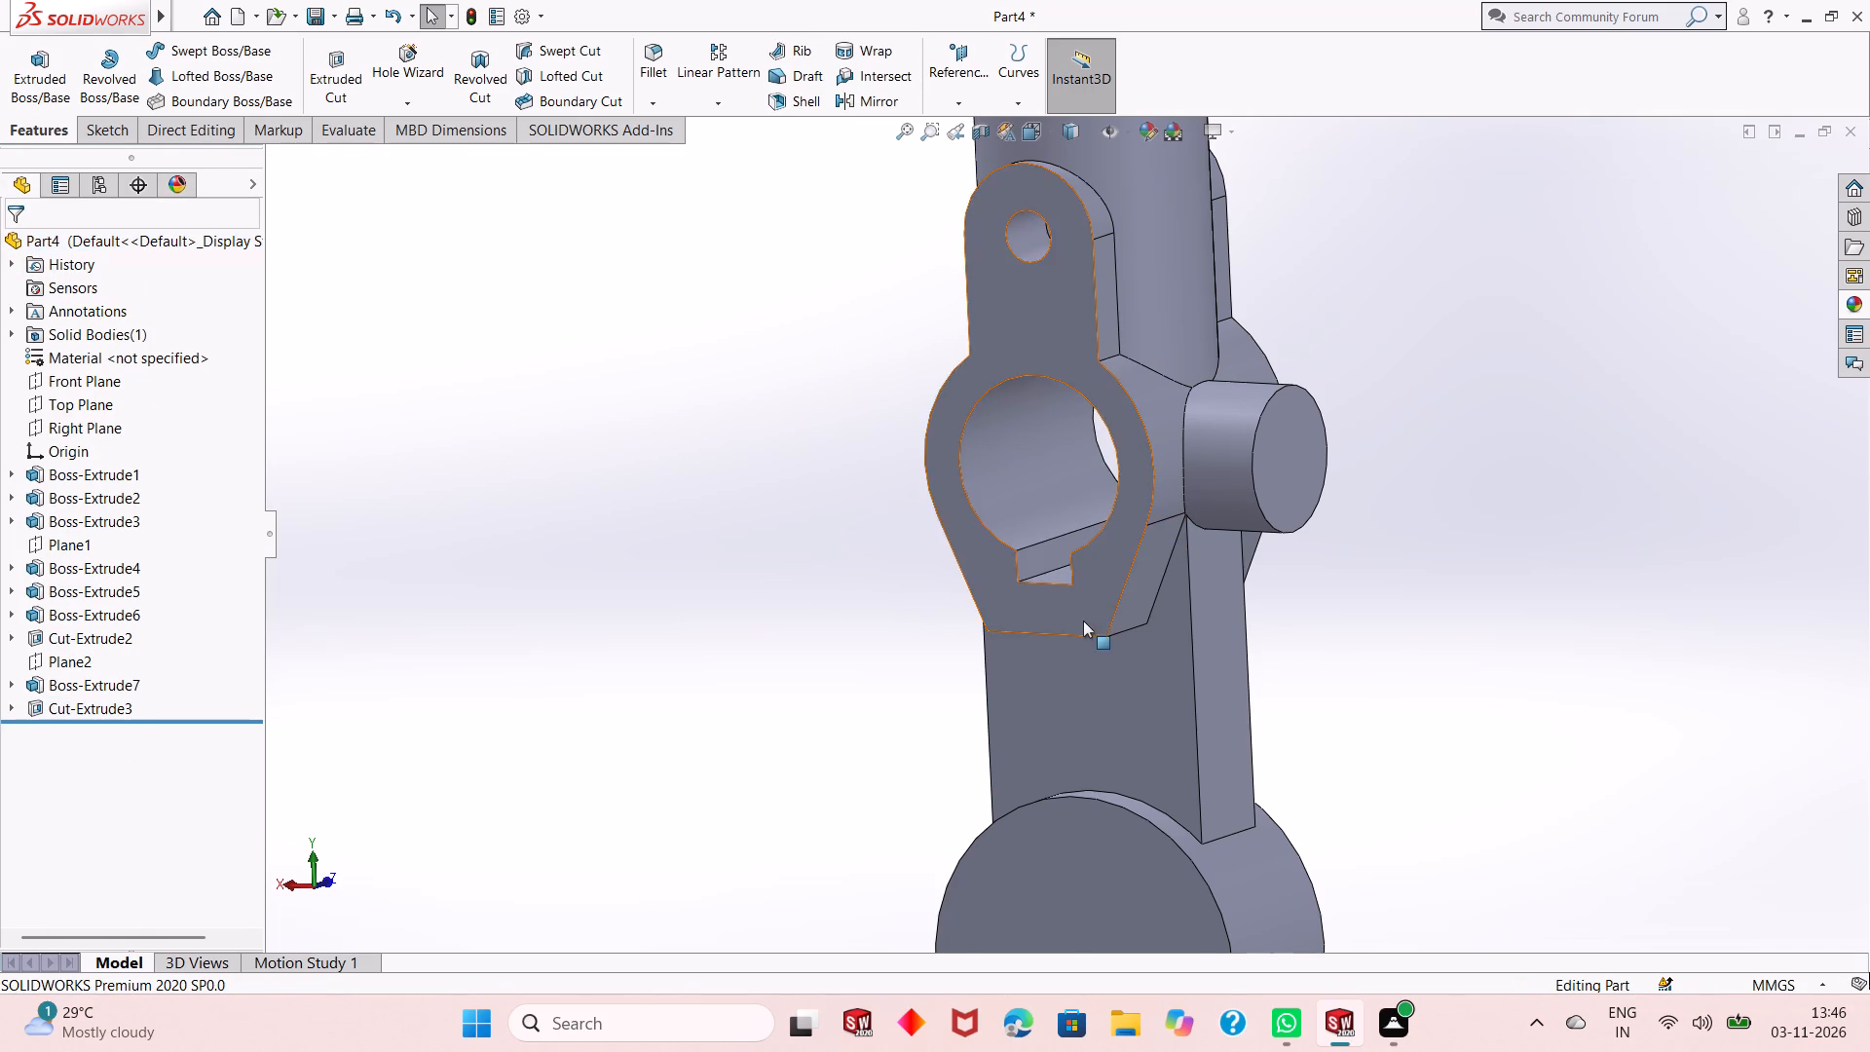
Start a new sketch on the circular end face of the side boss, viewed normal to the face.
scroll(1084, 622, "up", 2)
middle_click_drag(1243, 592, 1297, 528)
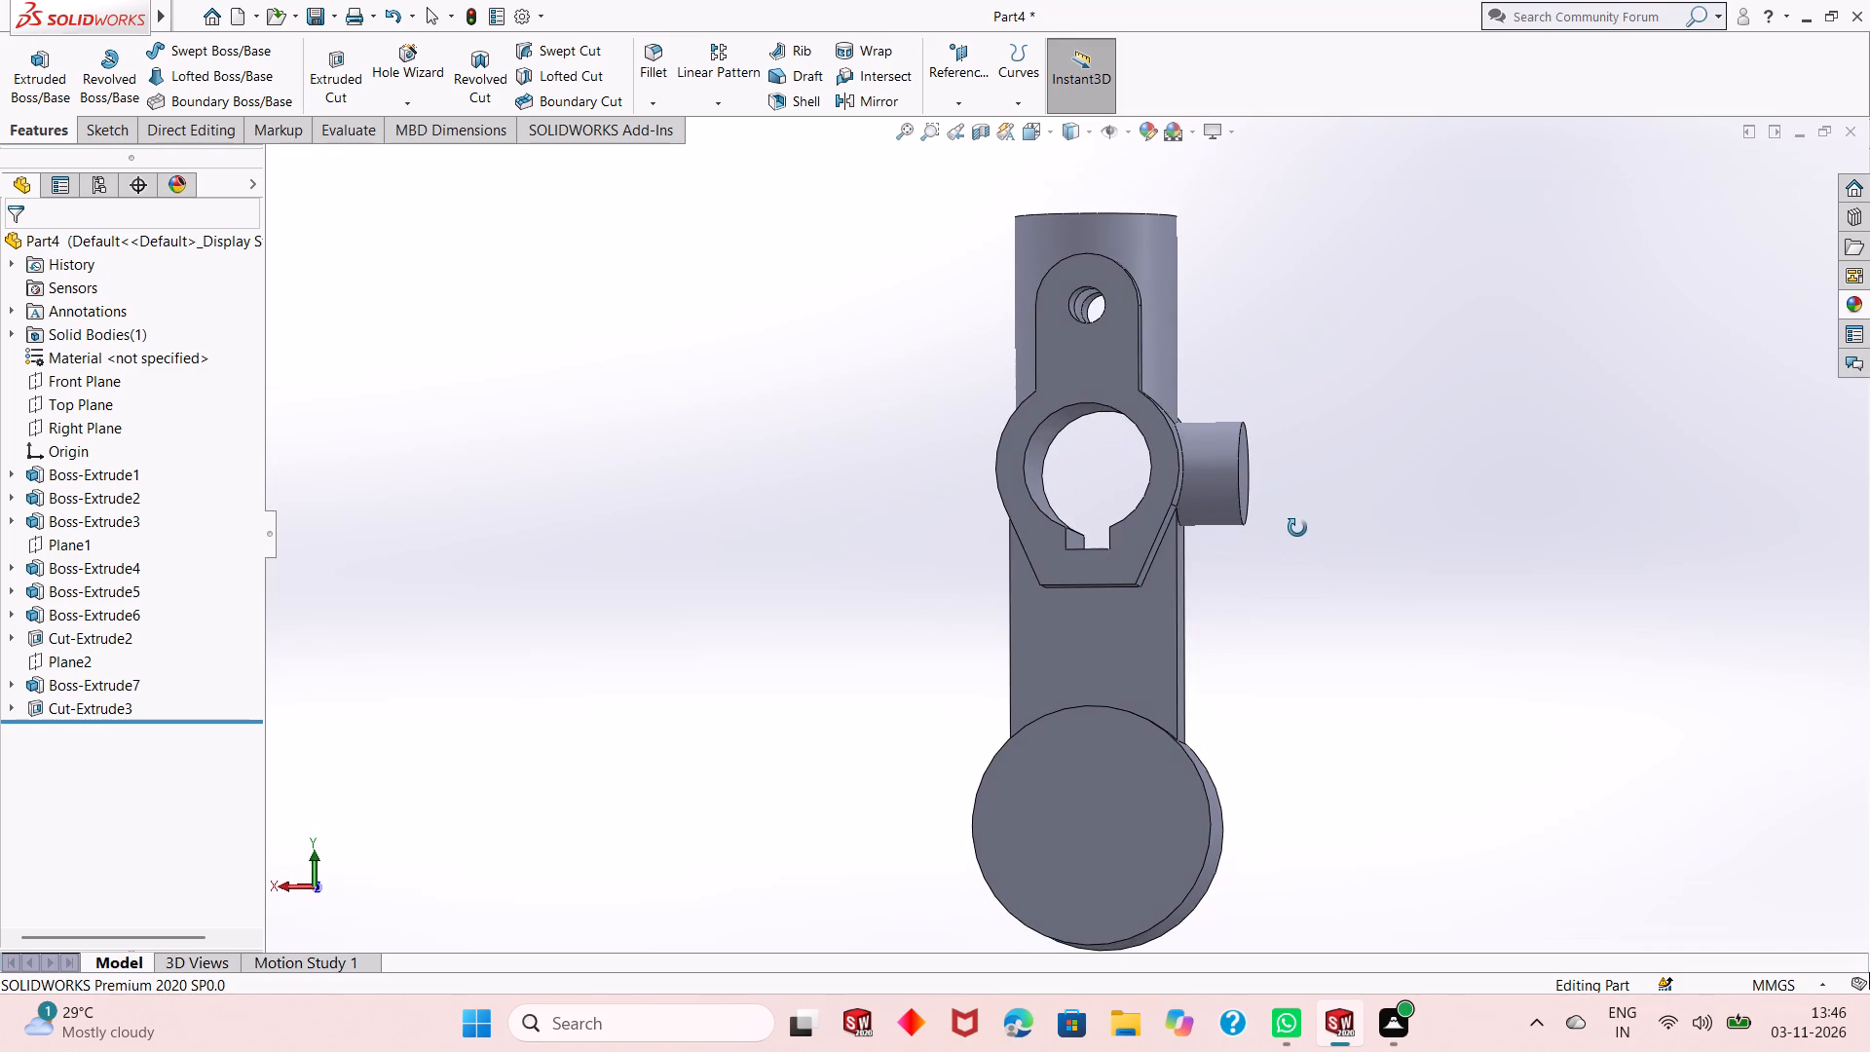
middle_click_drag(1297, 528, 1285, 578)
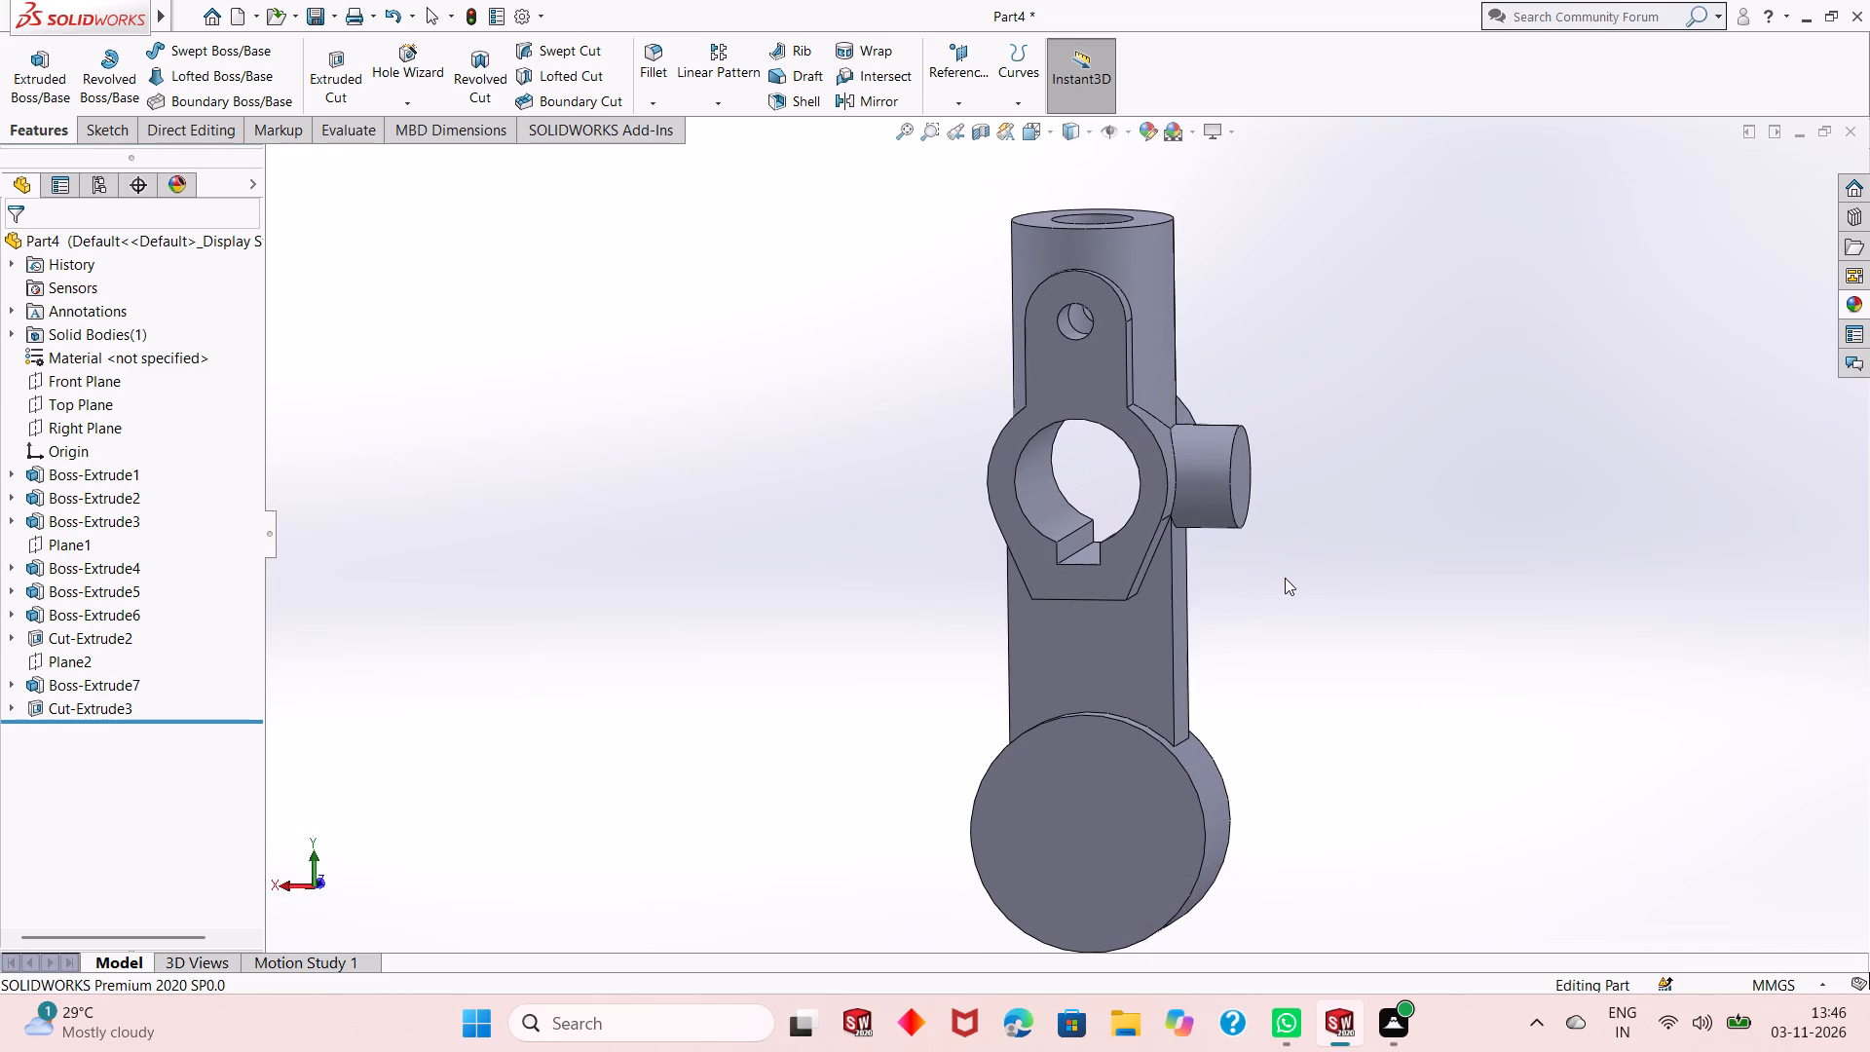
middle_click_drag(1285, 581, 1268, 601)
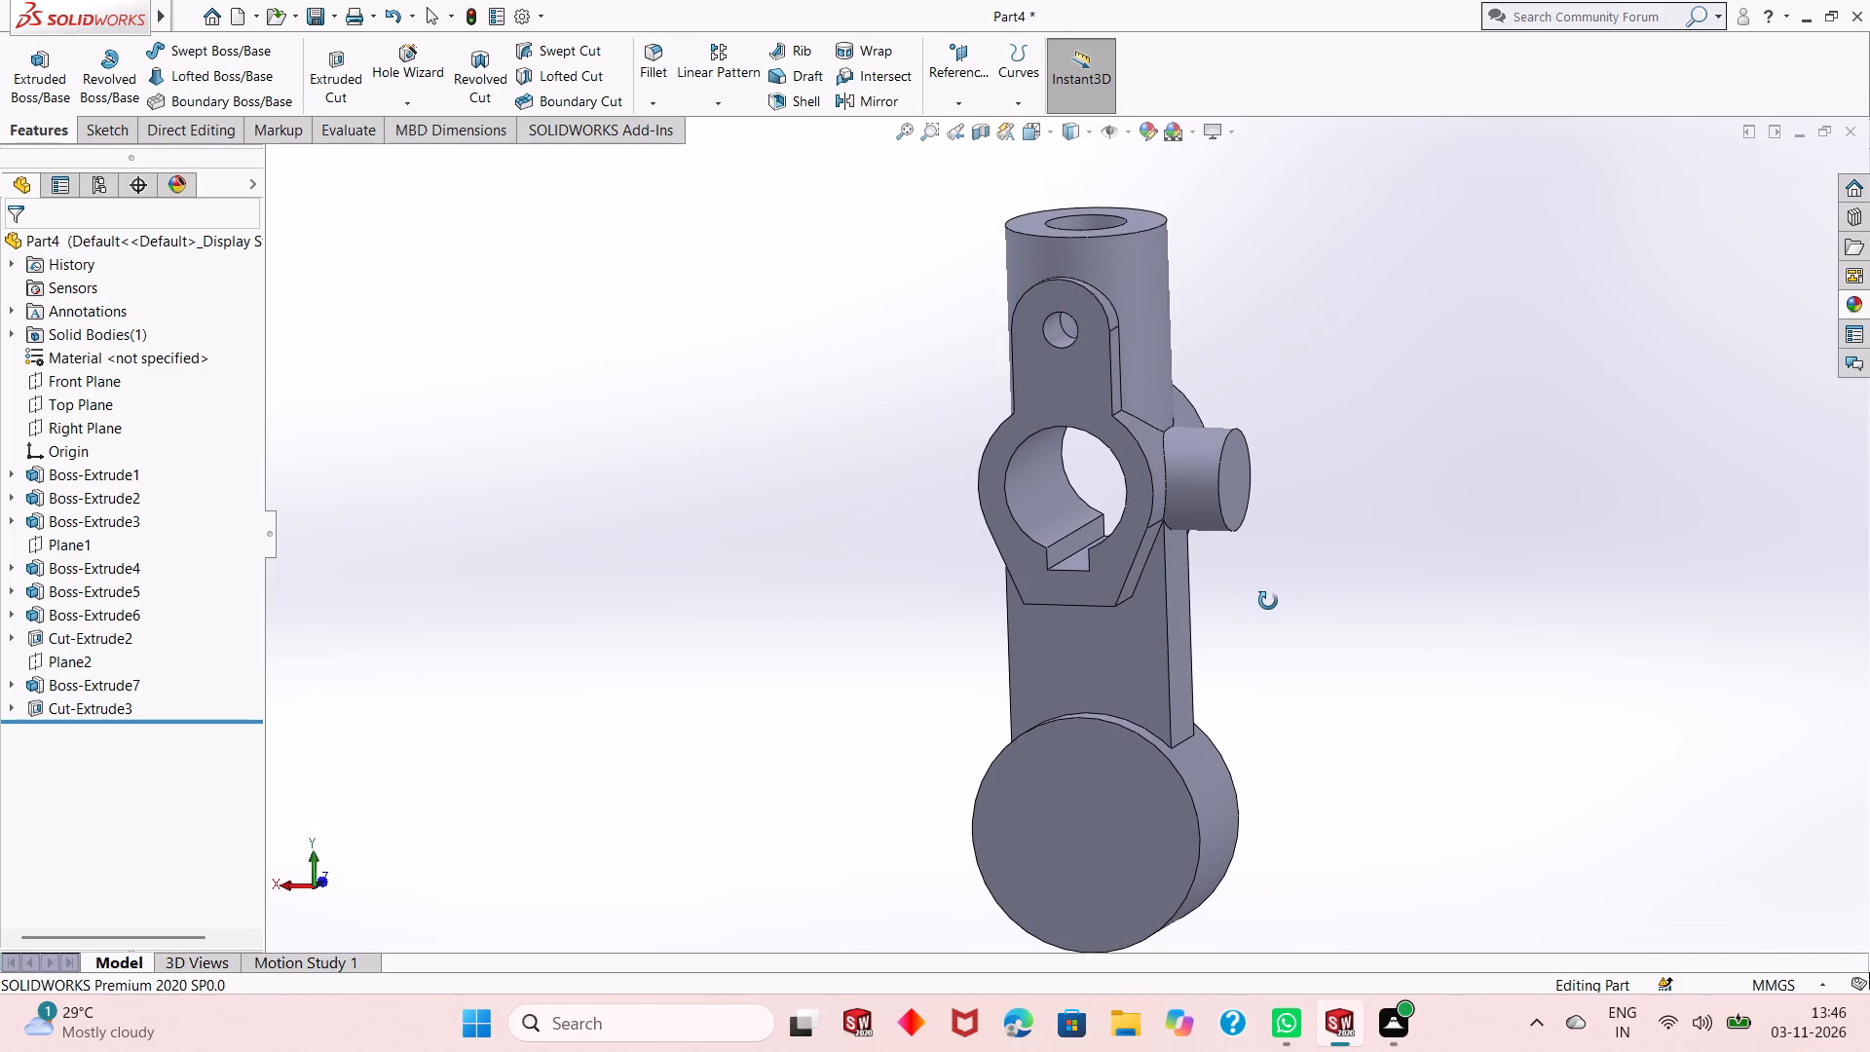
middle_click_drag(1268, 601, 1295, 550)
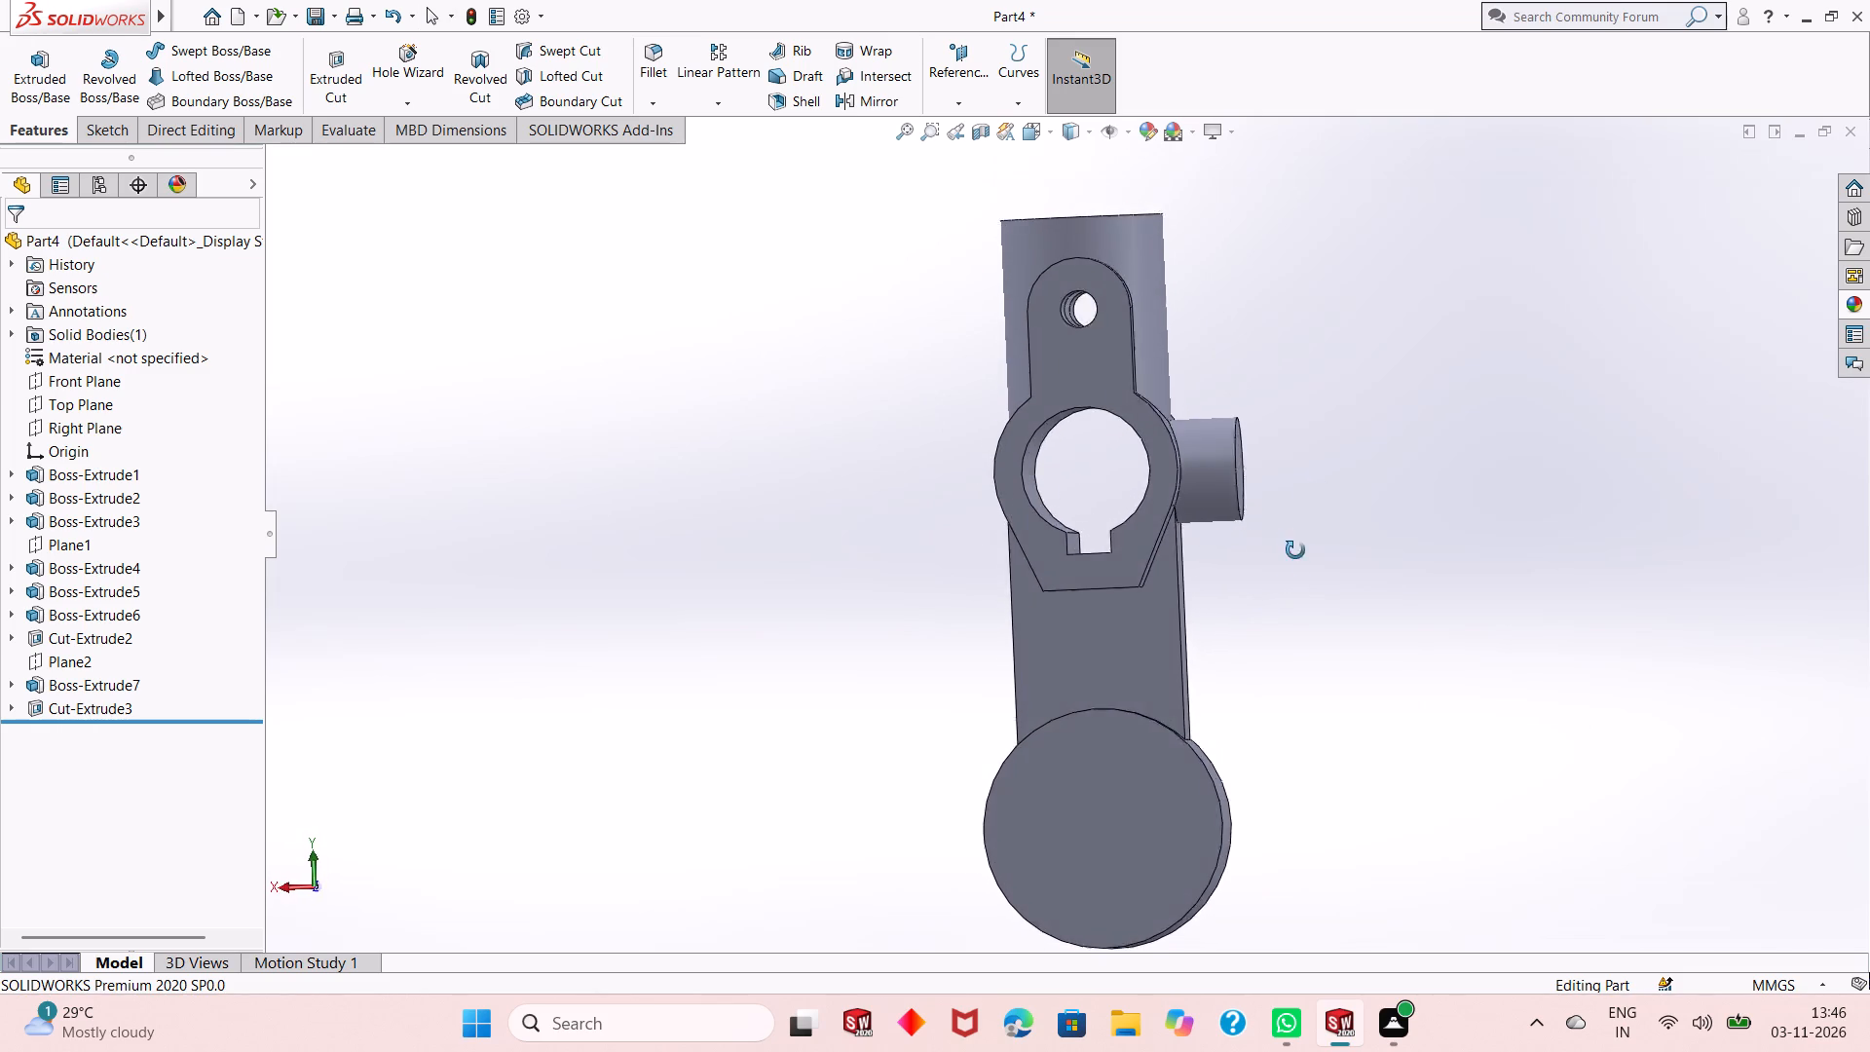
middle_click_drag(1295, 550, 1257, 615)
left_click(1230, 479)
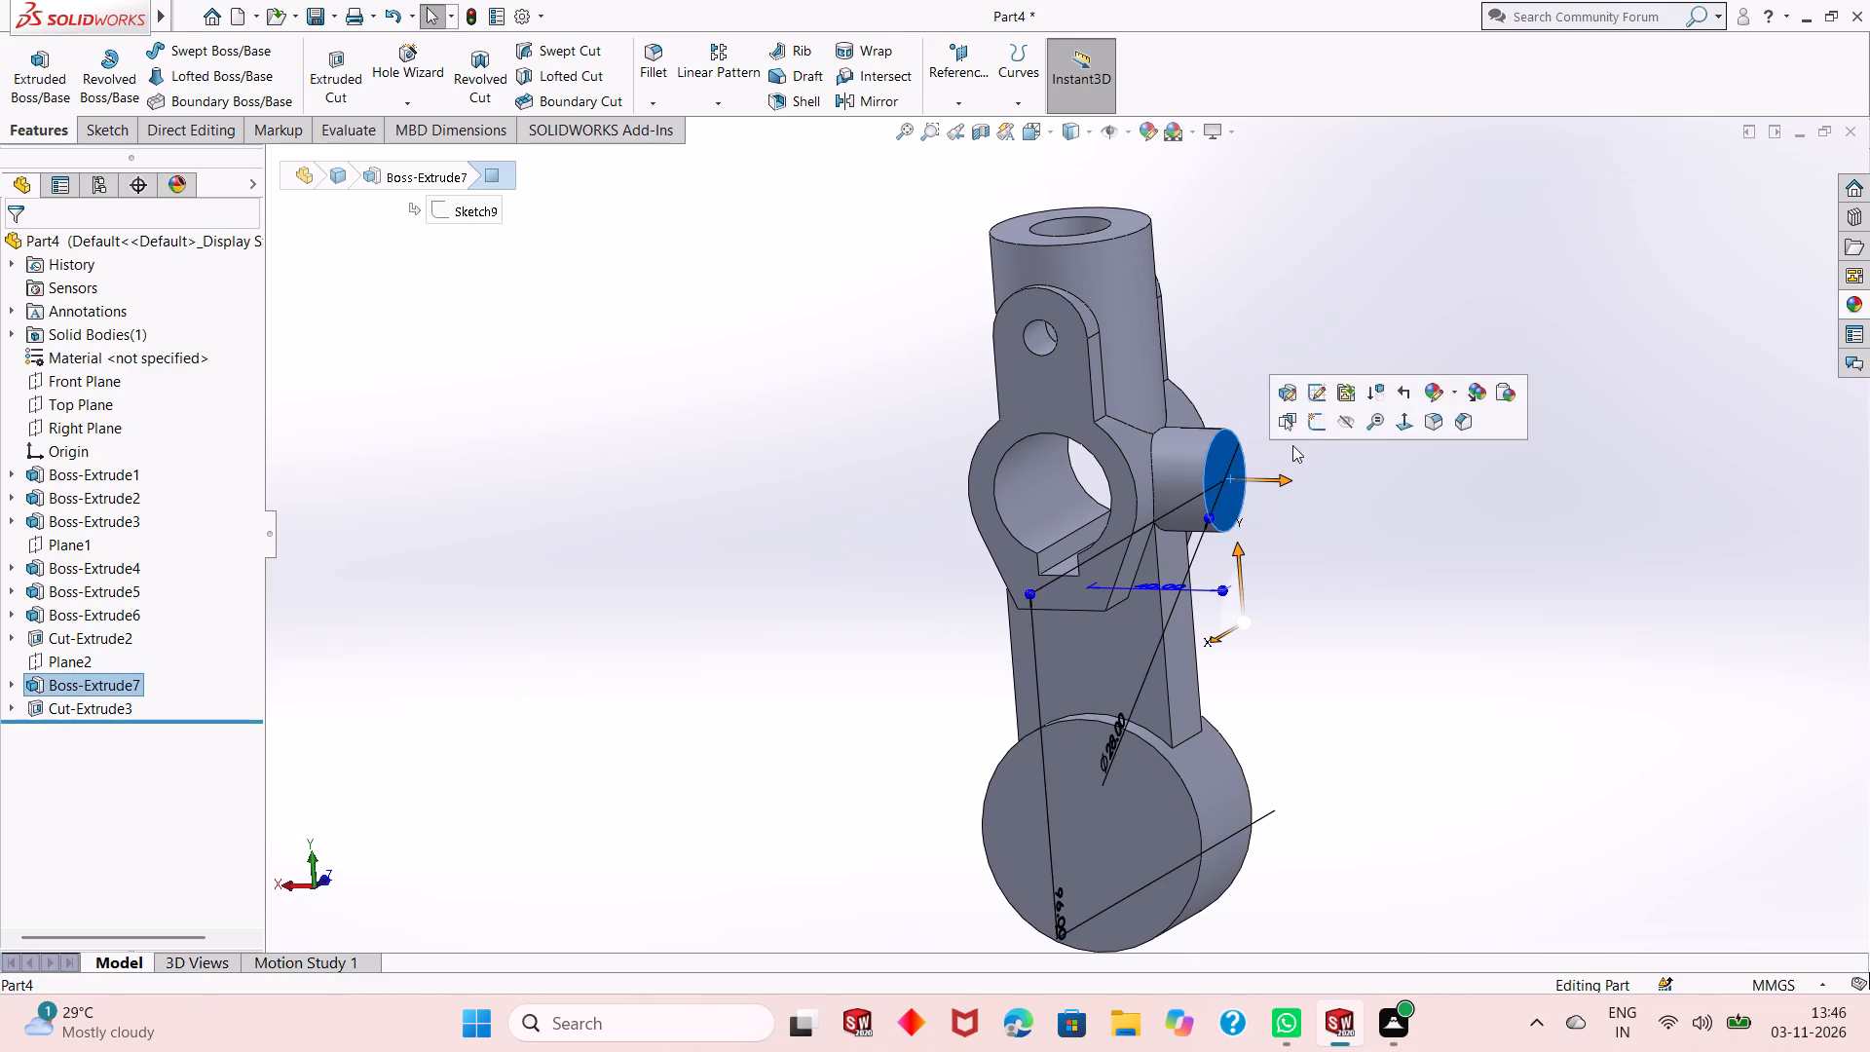
left_click(1315, 419)
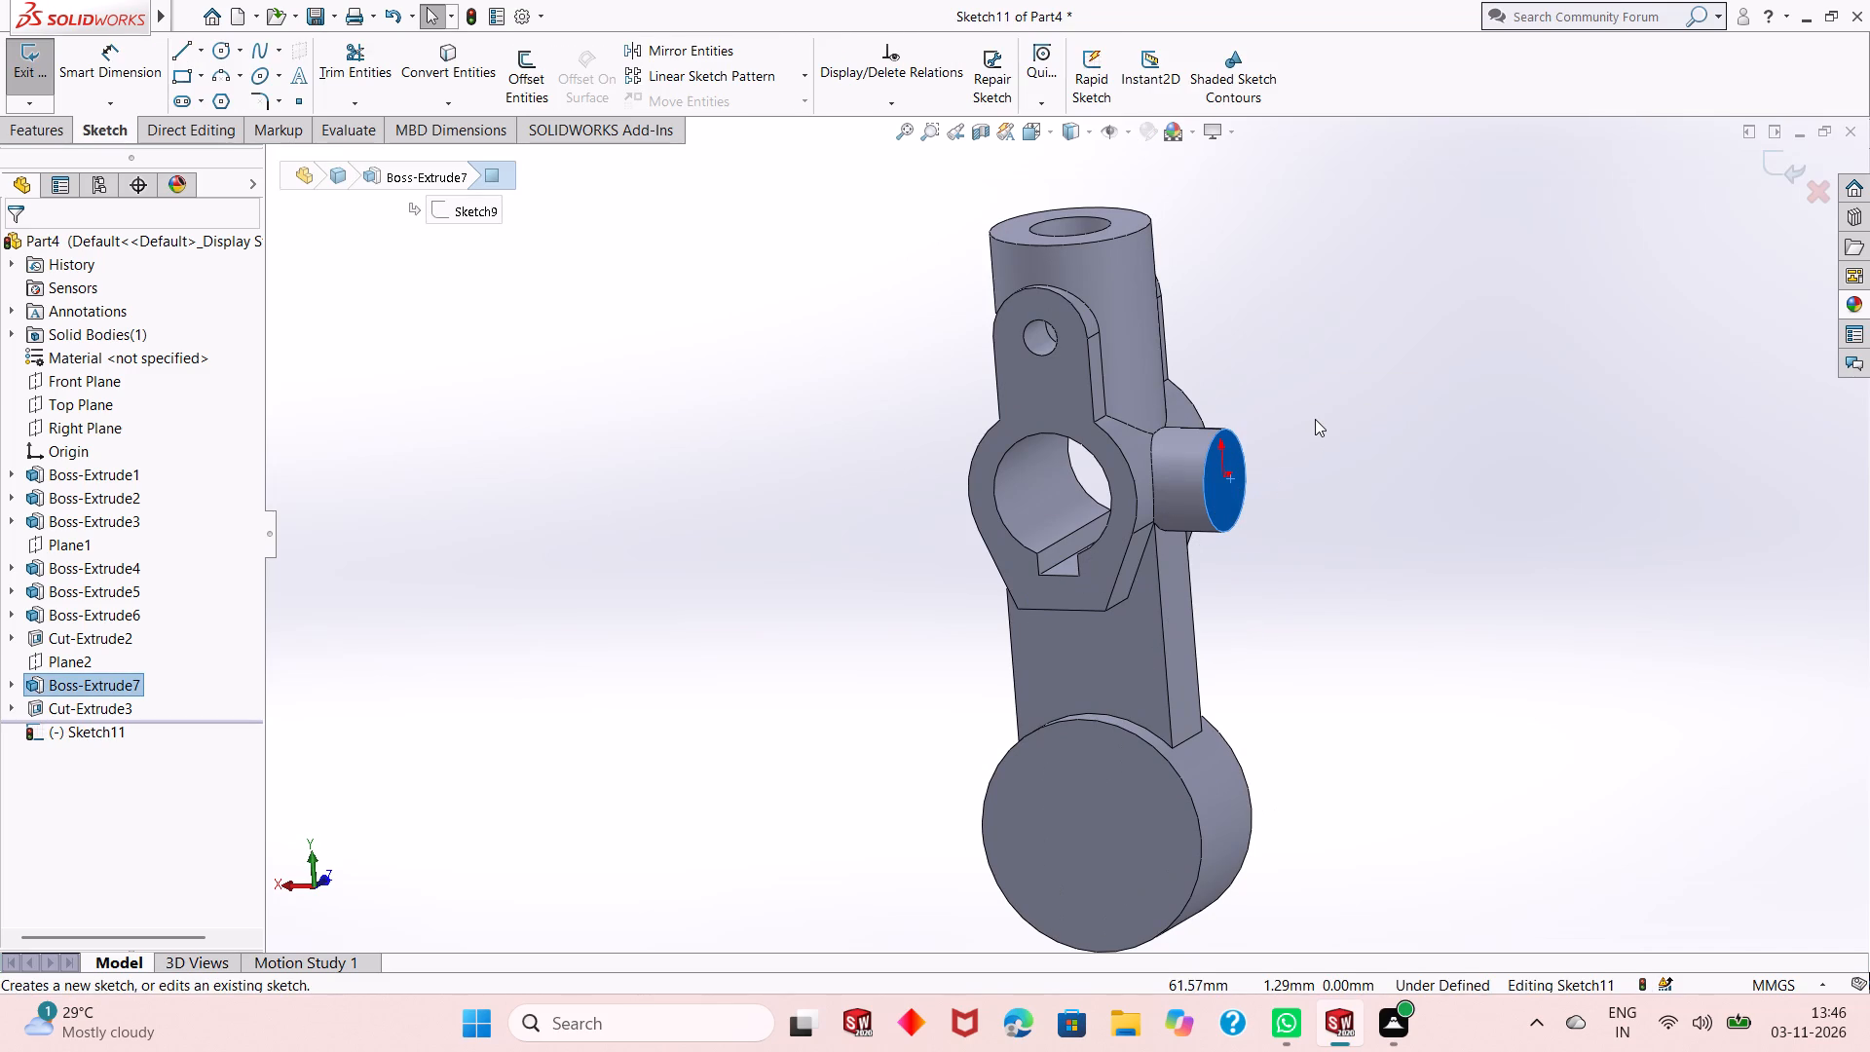
key("ctrl+8")
left_click(1290, 442)
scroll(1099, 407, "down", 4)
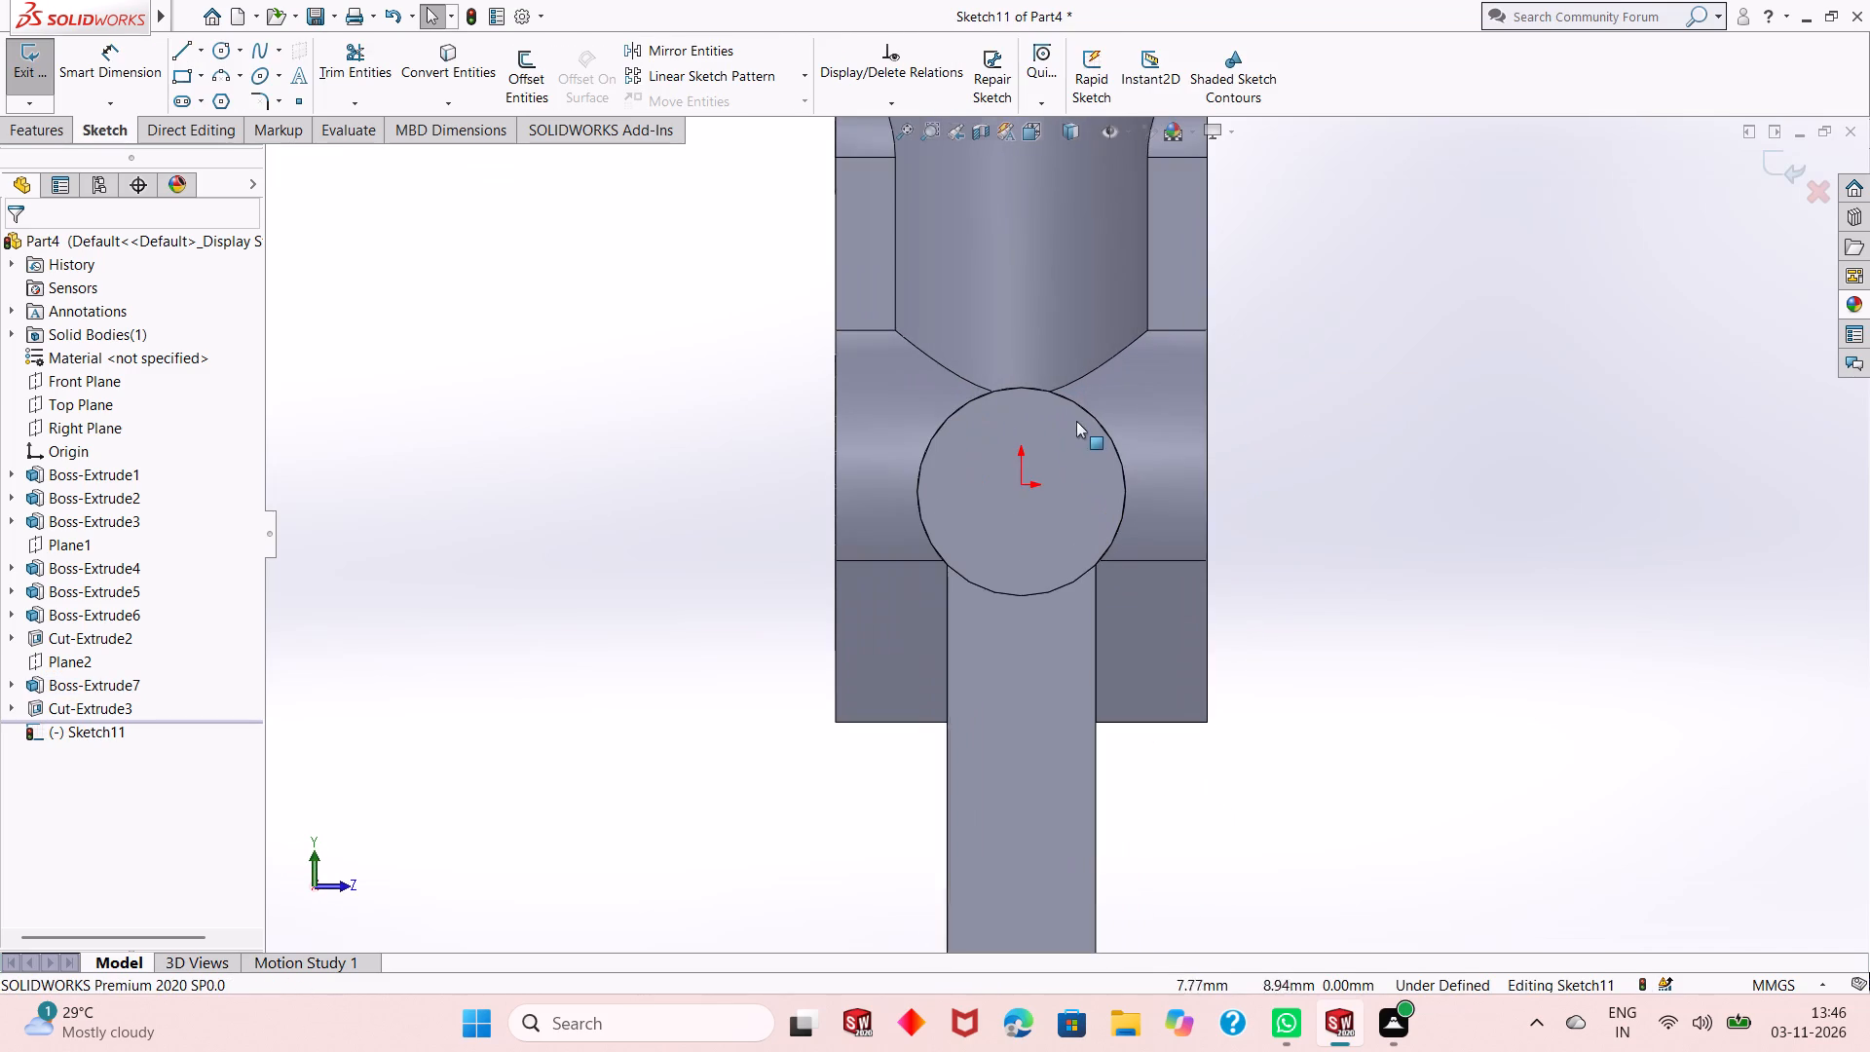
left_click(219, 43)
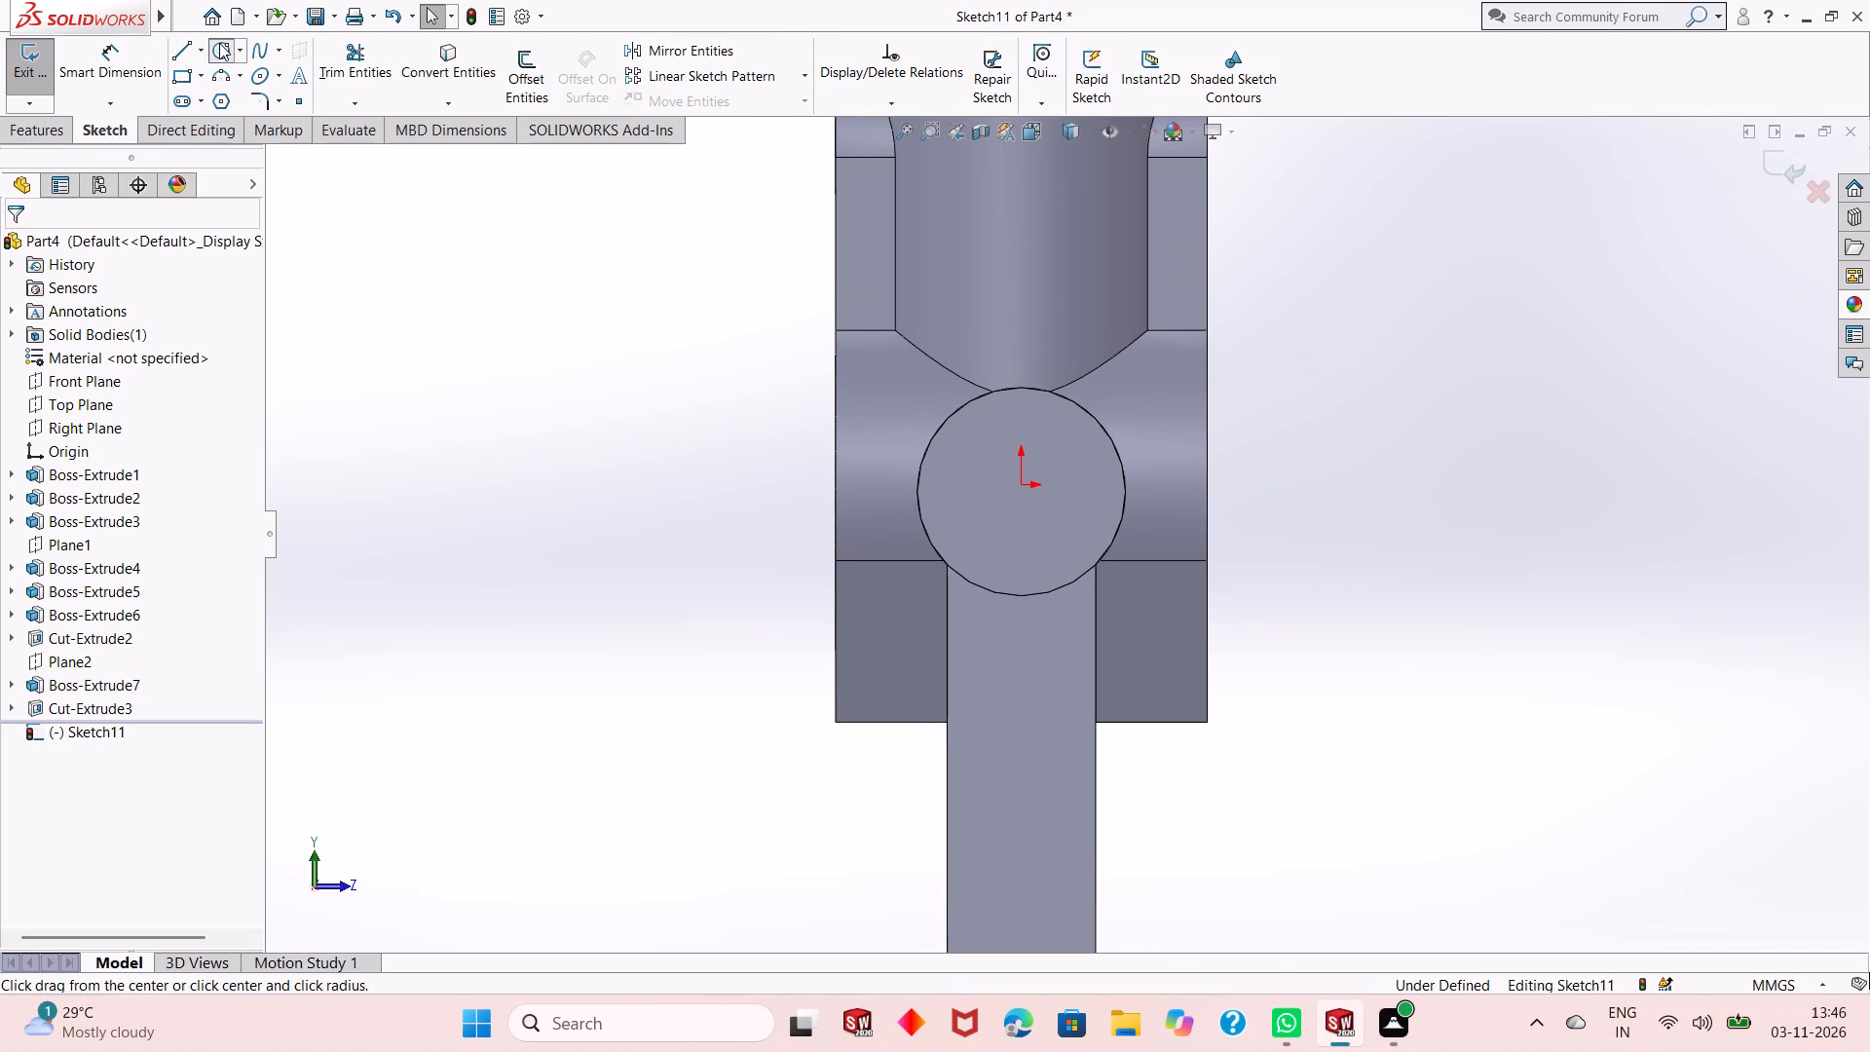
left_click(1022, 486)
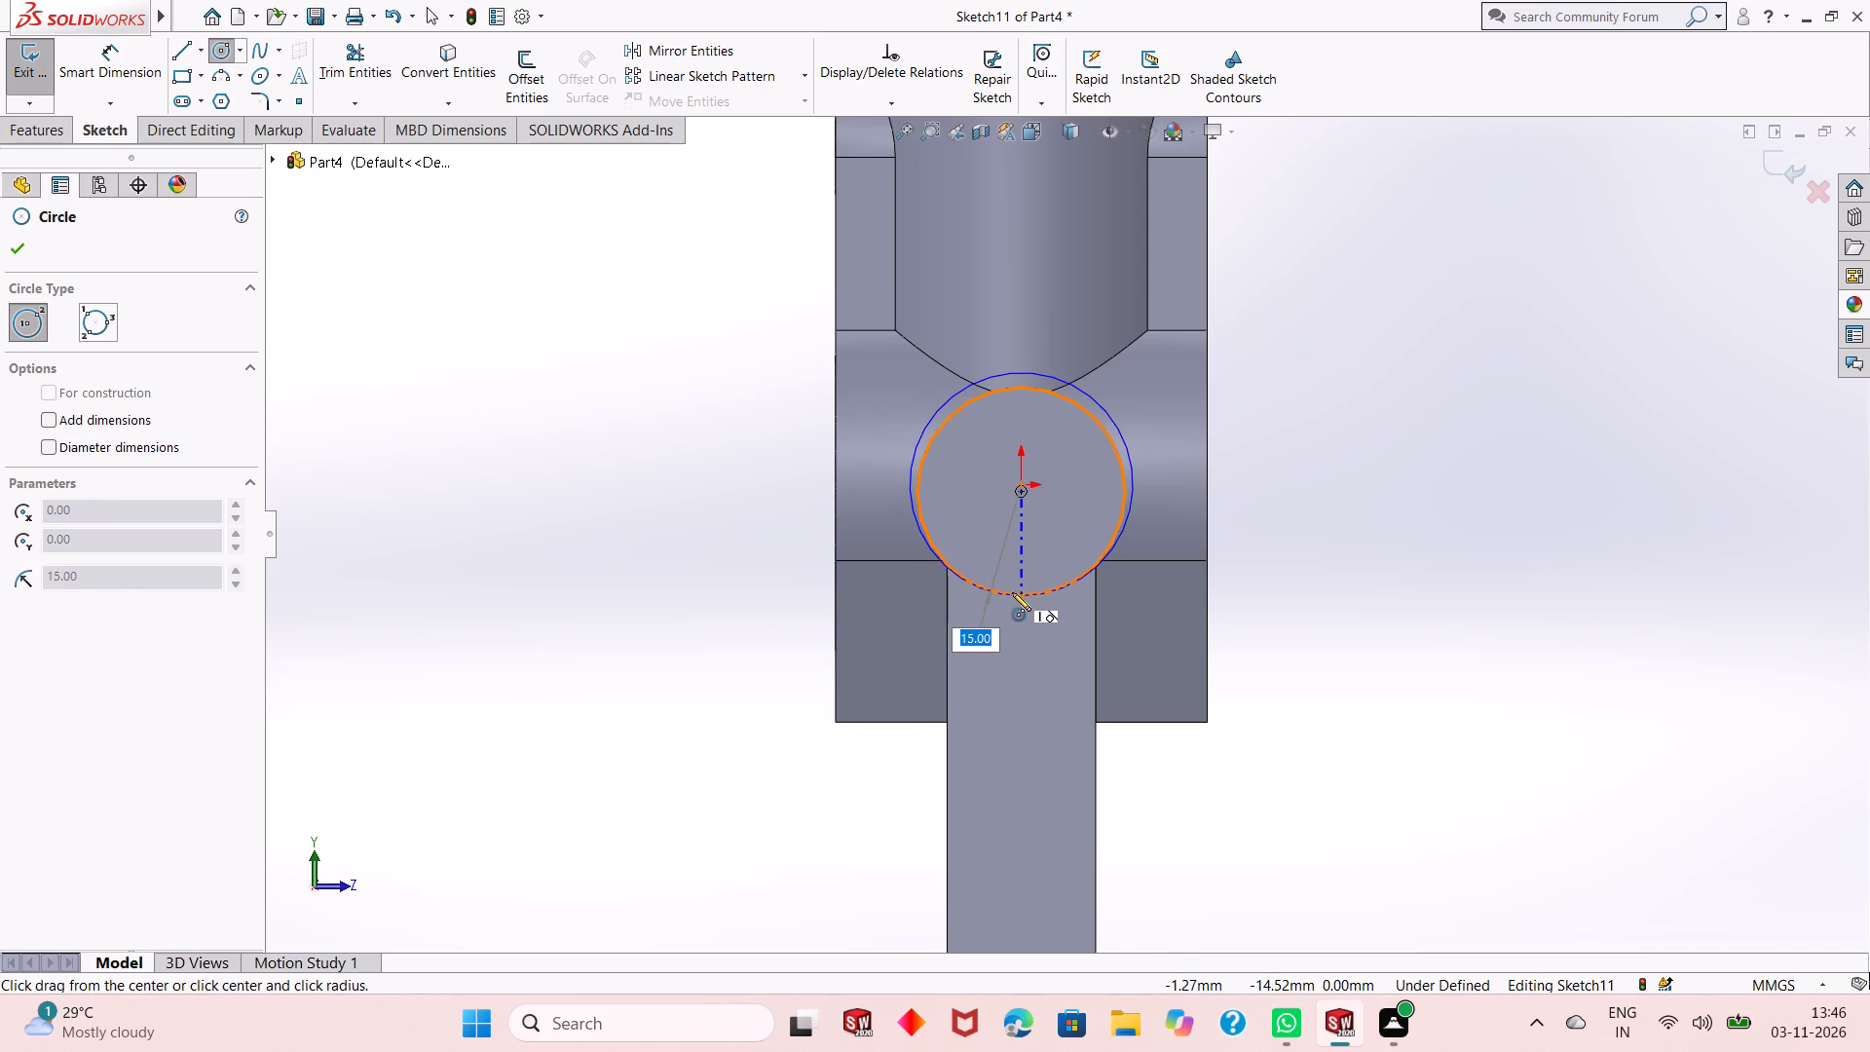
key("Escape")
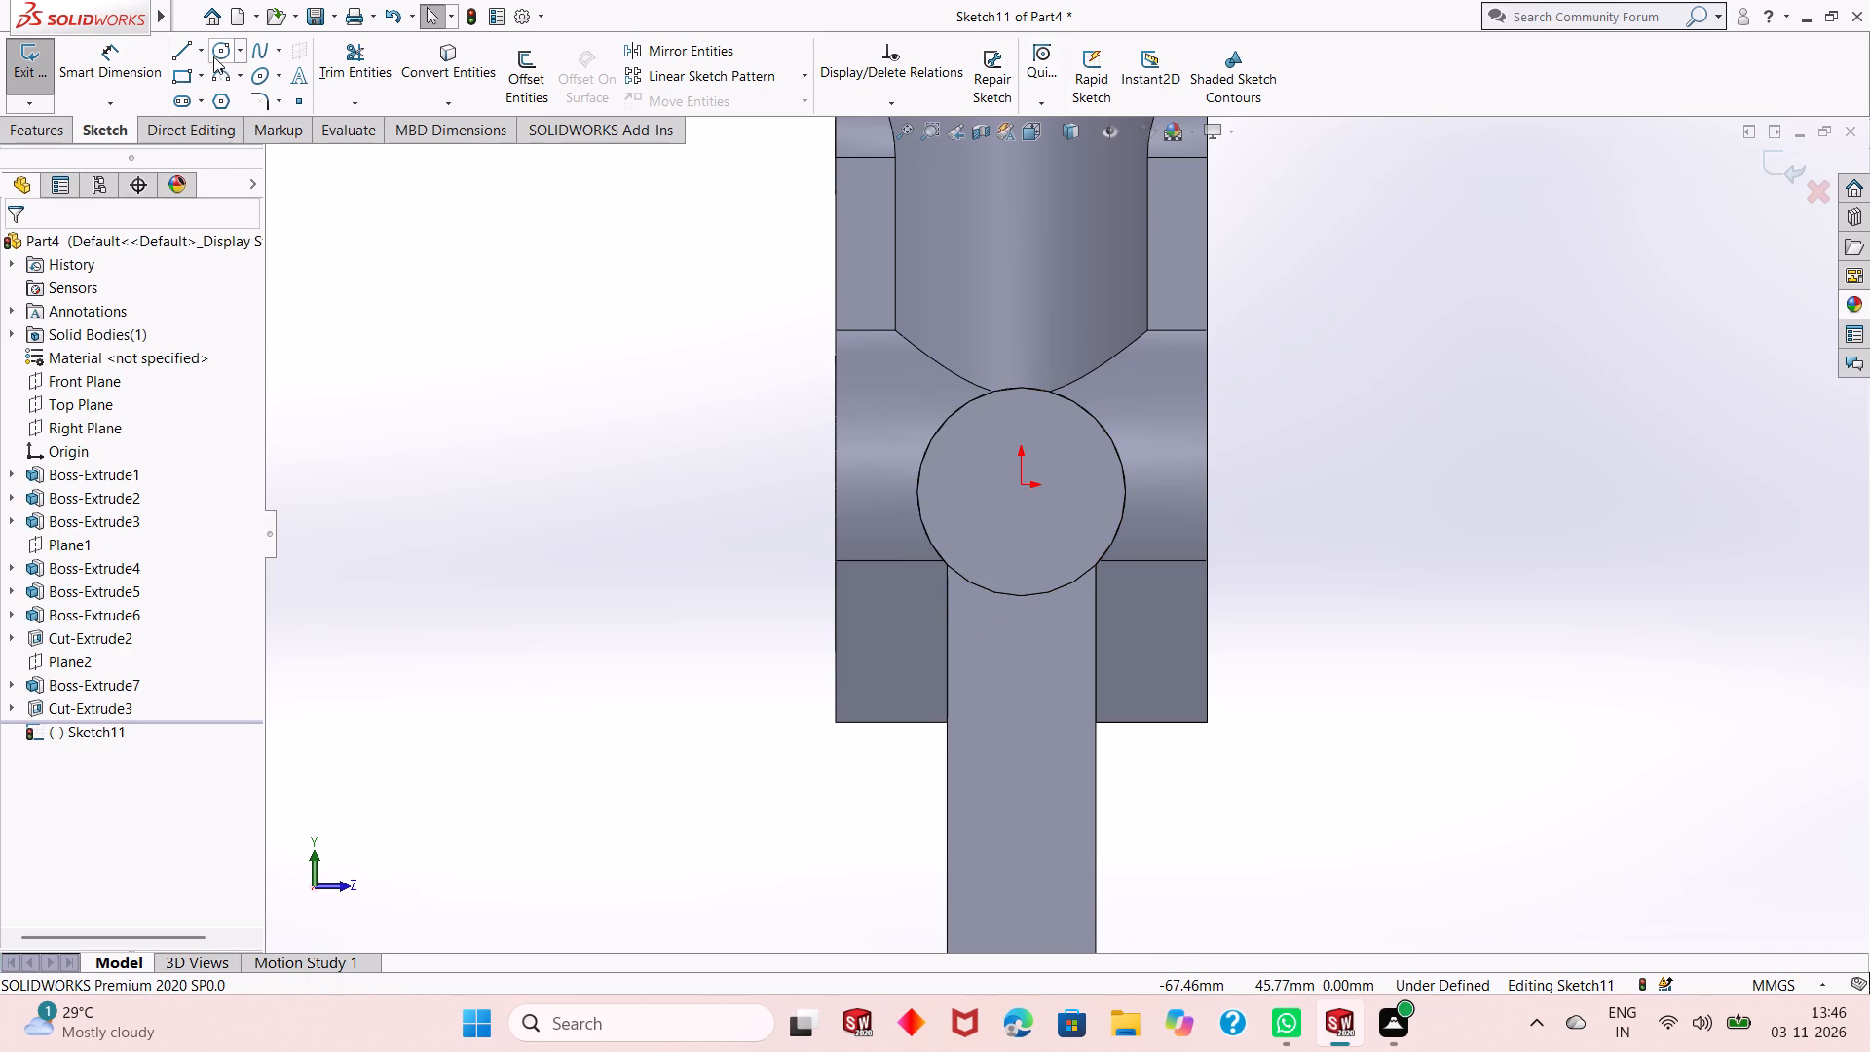
Sketch a circle about 10.1 mm in diameter at the centre of the side boss's end face.
left_click(210, 54)
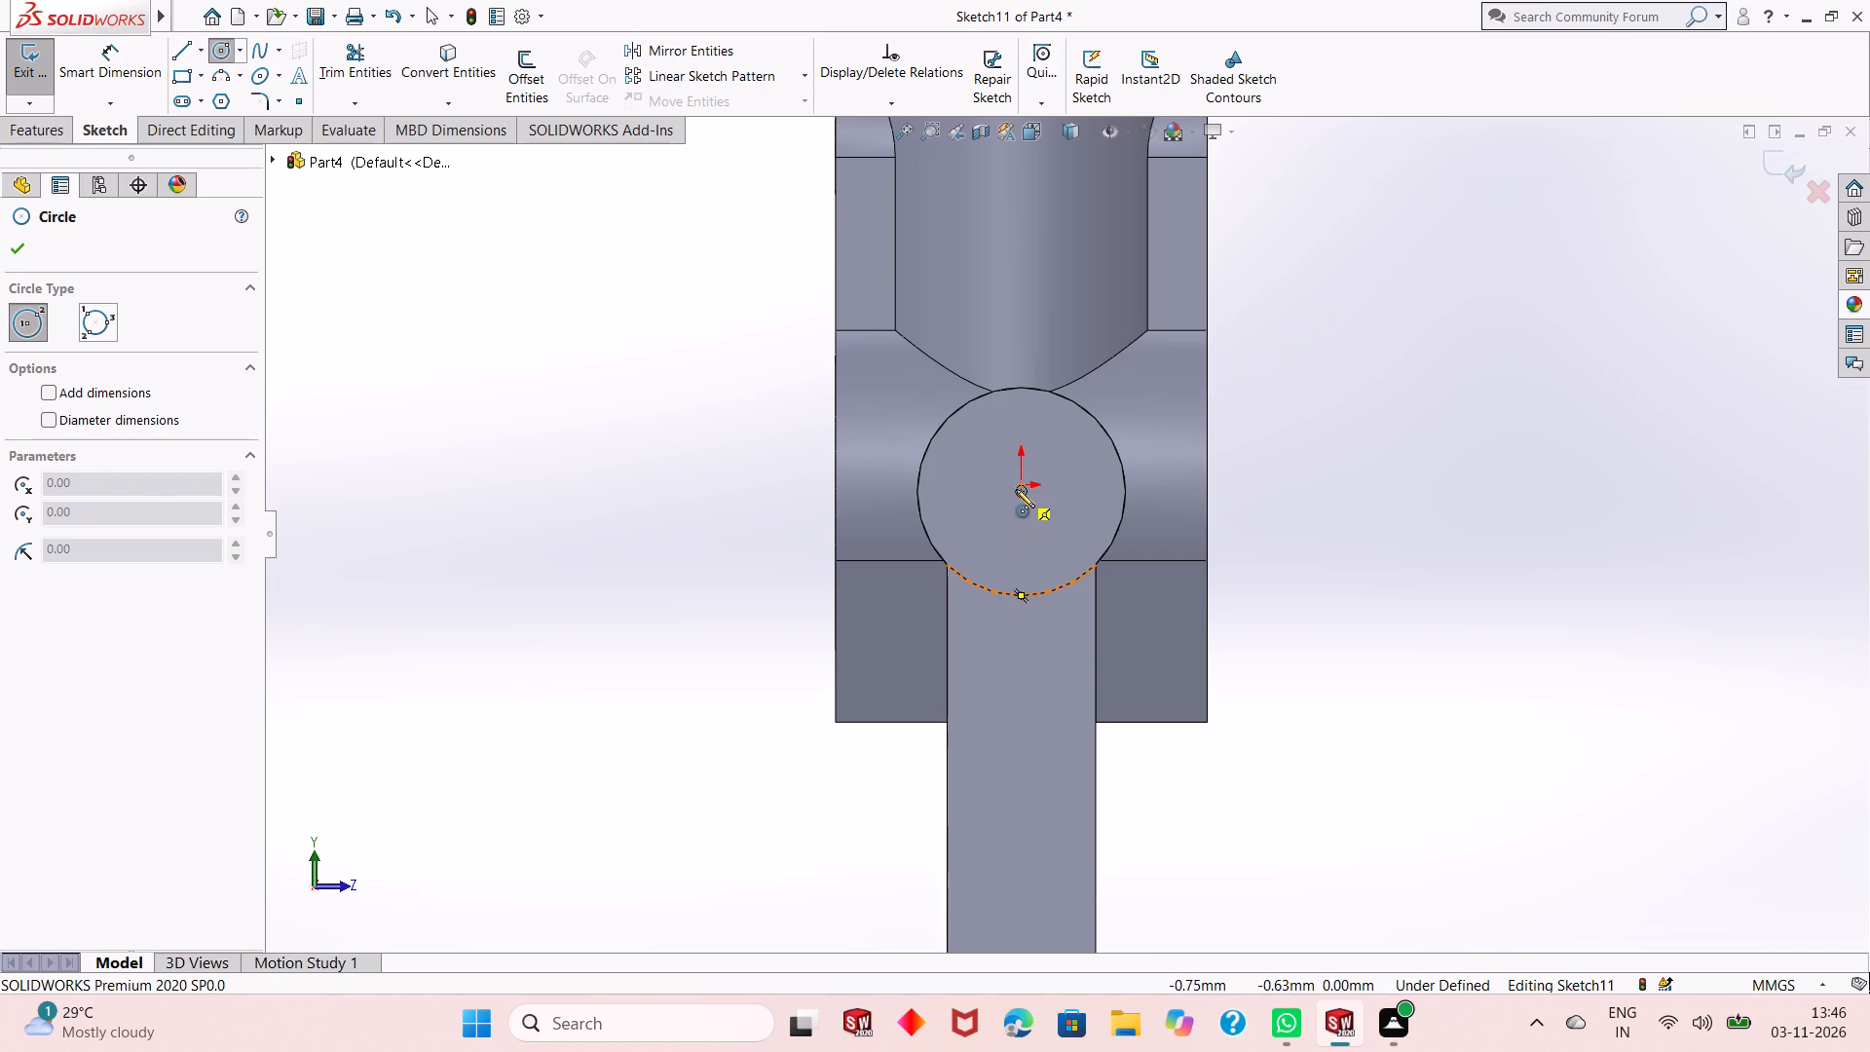
scroll(1020, 497, "down", 4)
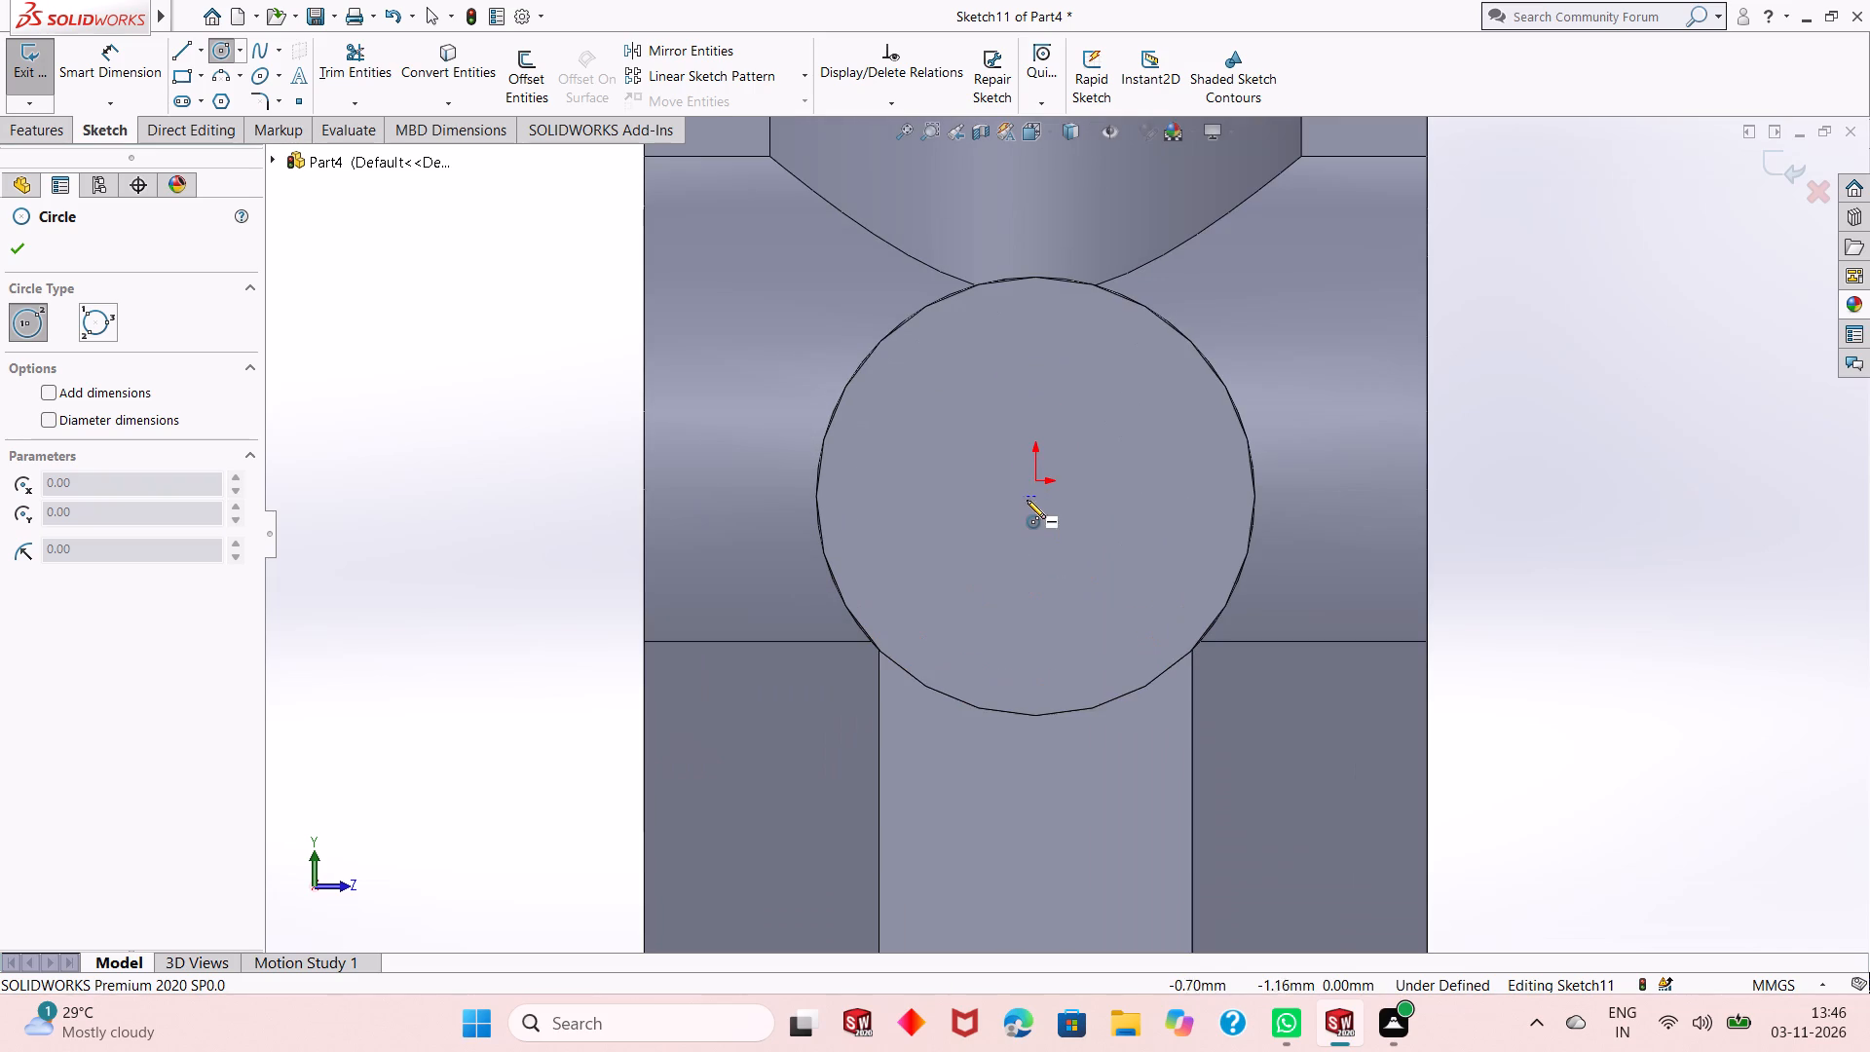
left_click(1035, 499)
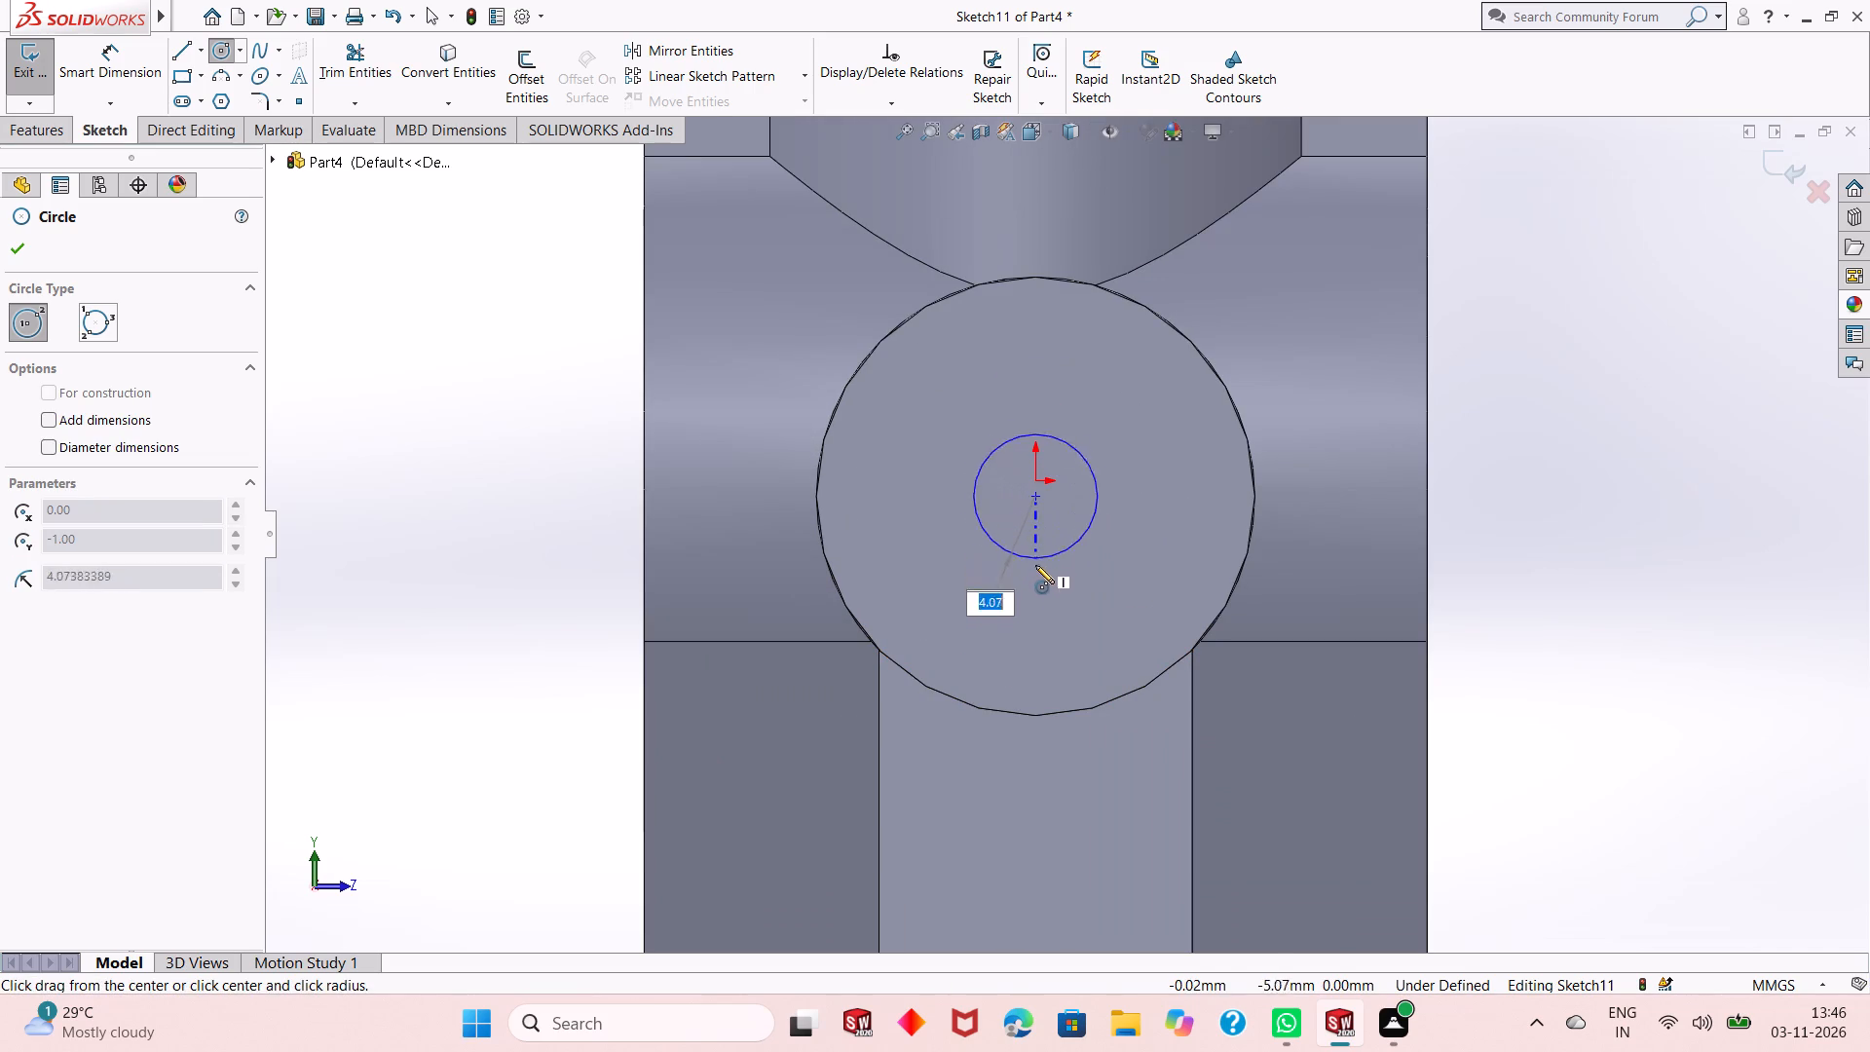
left_click(1035, 576)
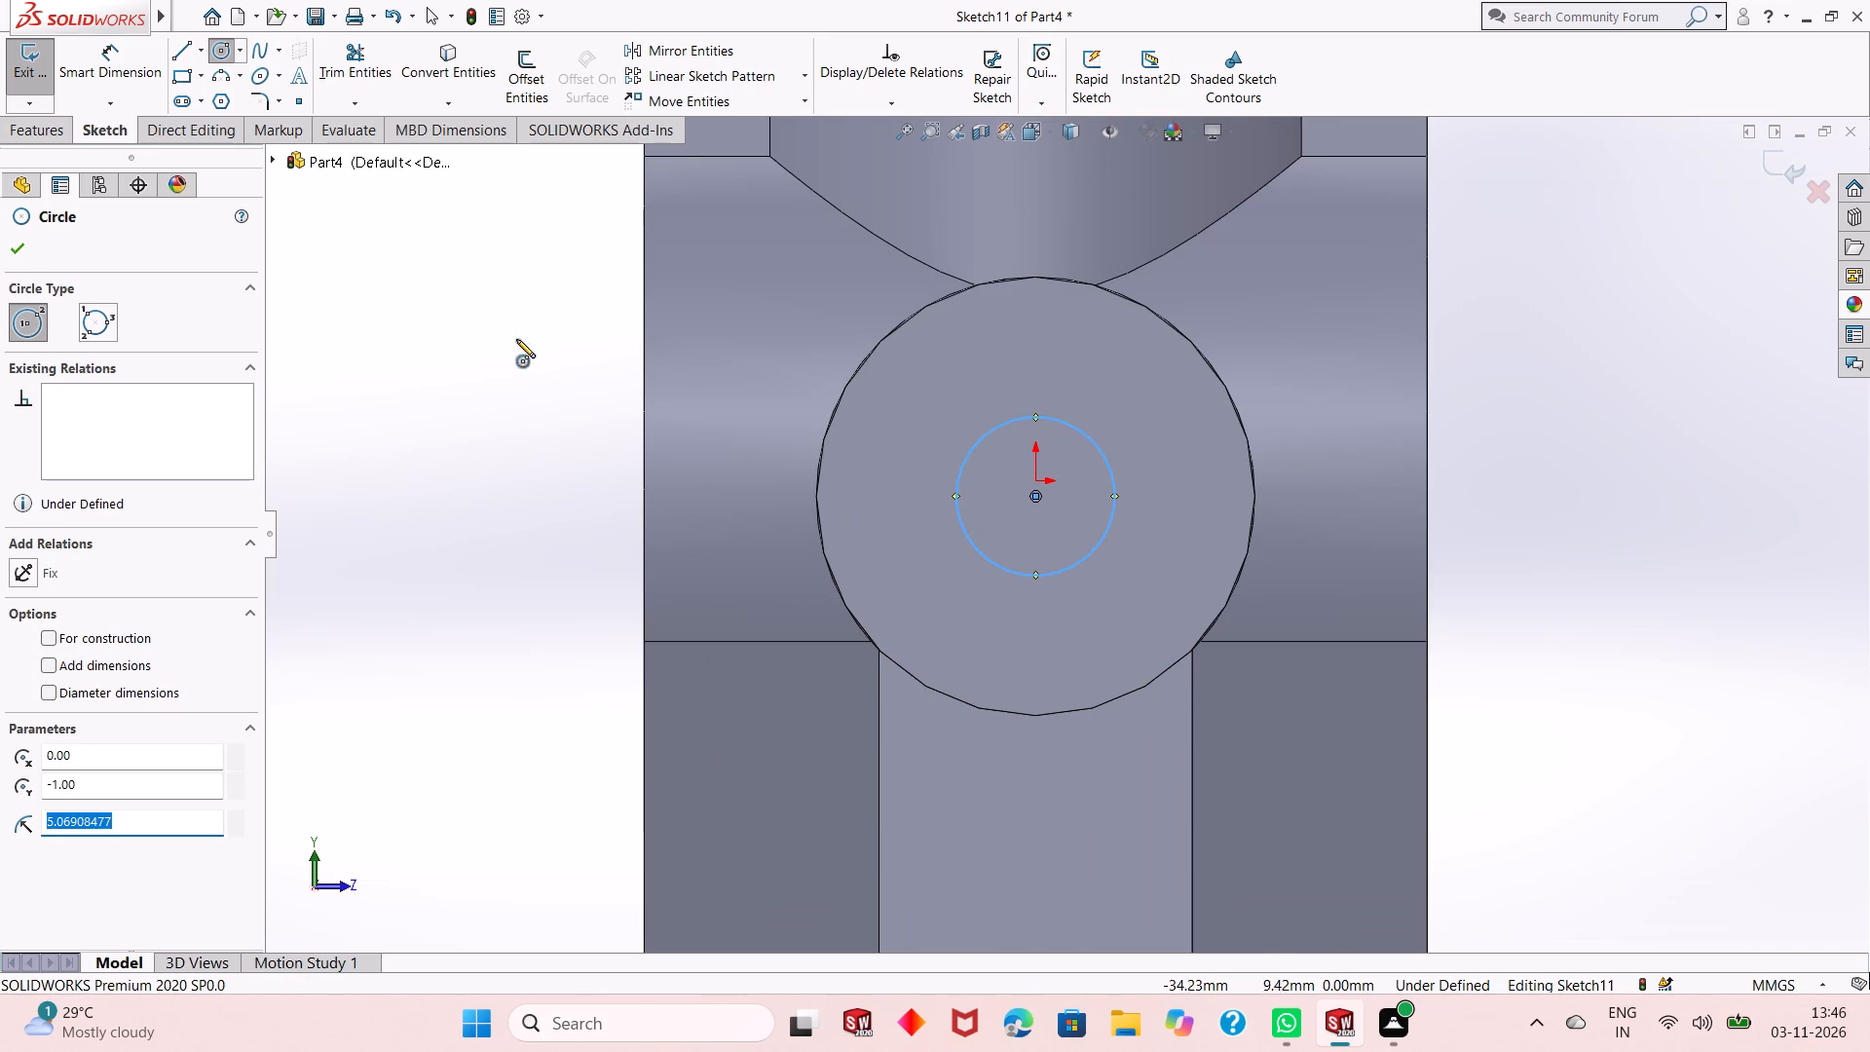
left_click(19, 250)
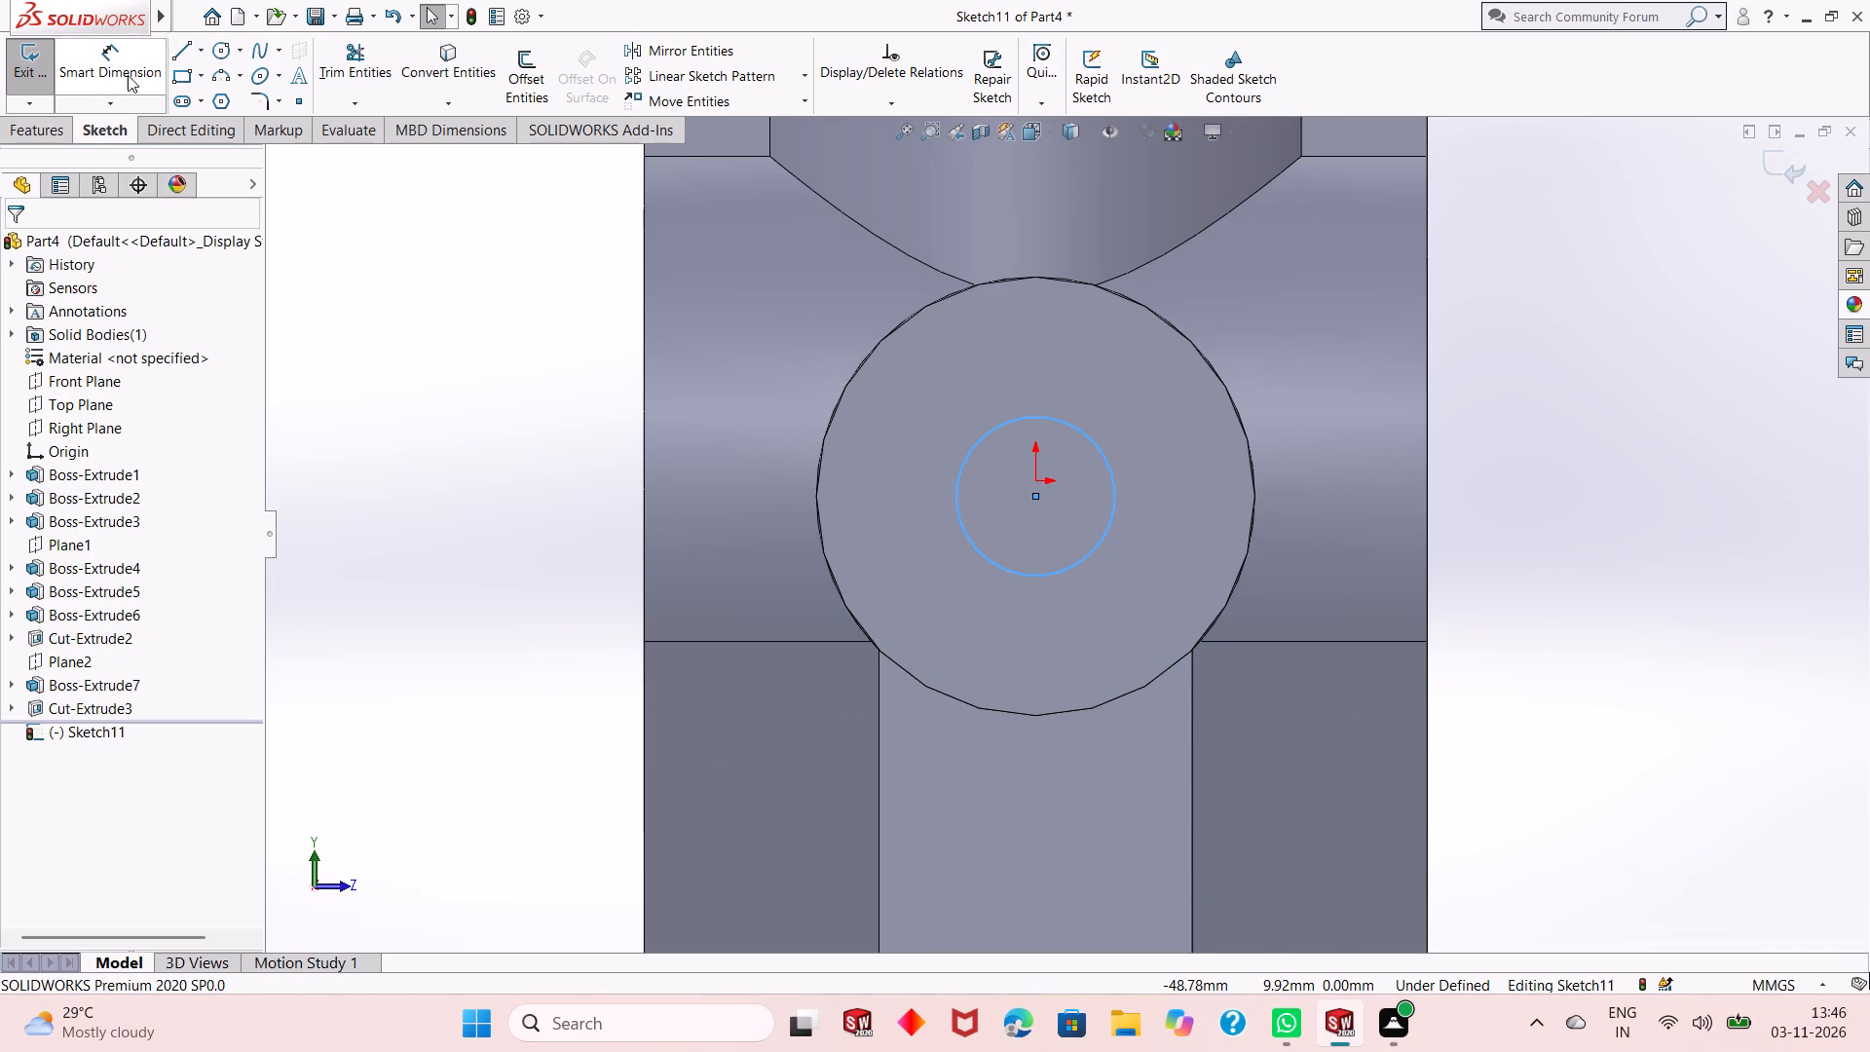
Dimension the new circle on the side boss's end face to a 10 mm diameter.
left_click(128, 75)
scroll(1040, 631, "up", 2)
left_click(1046, 563)
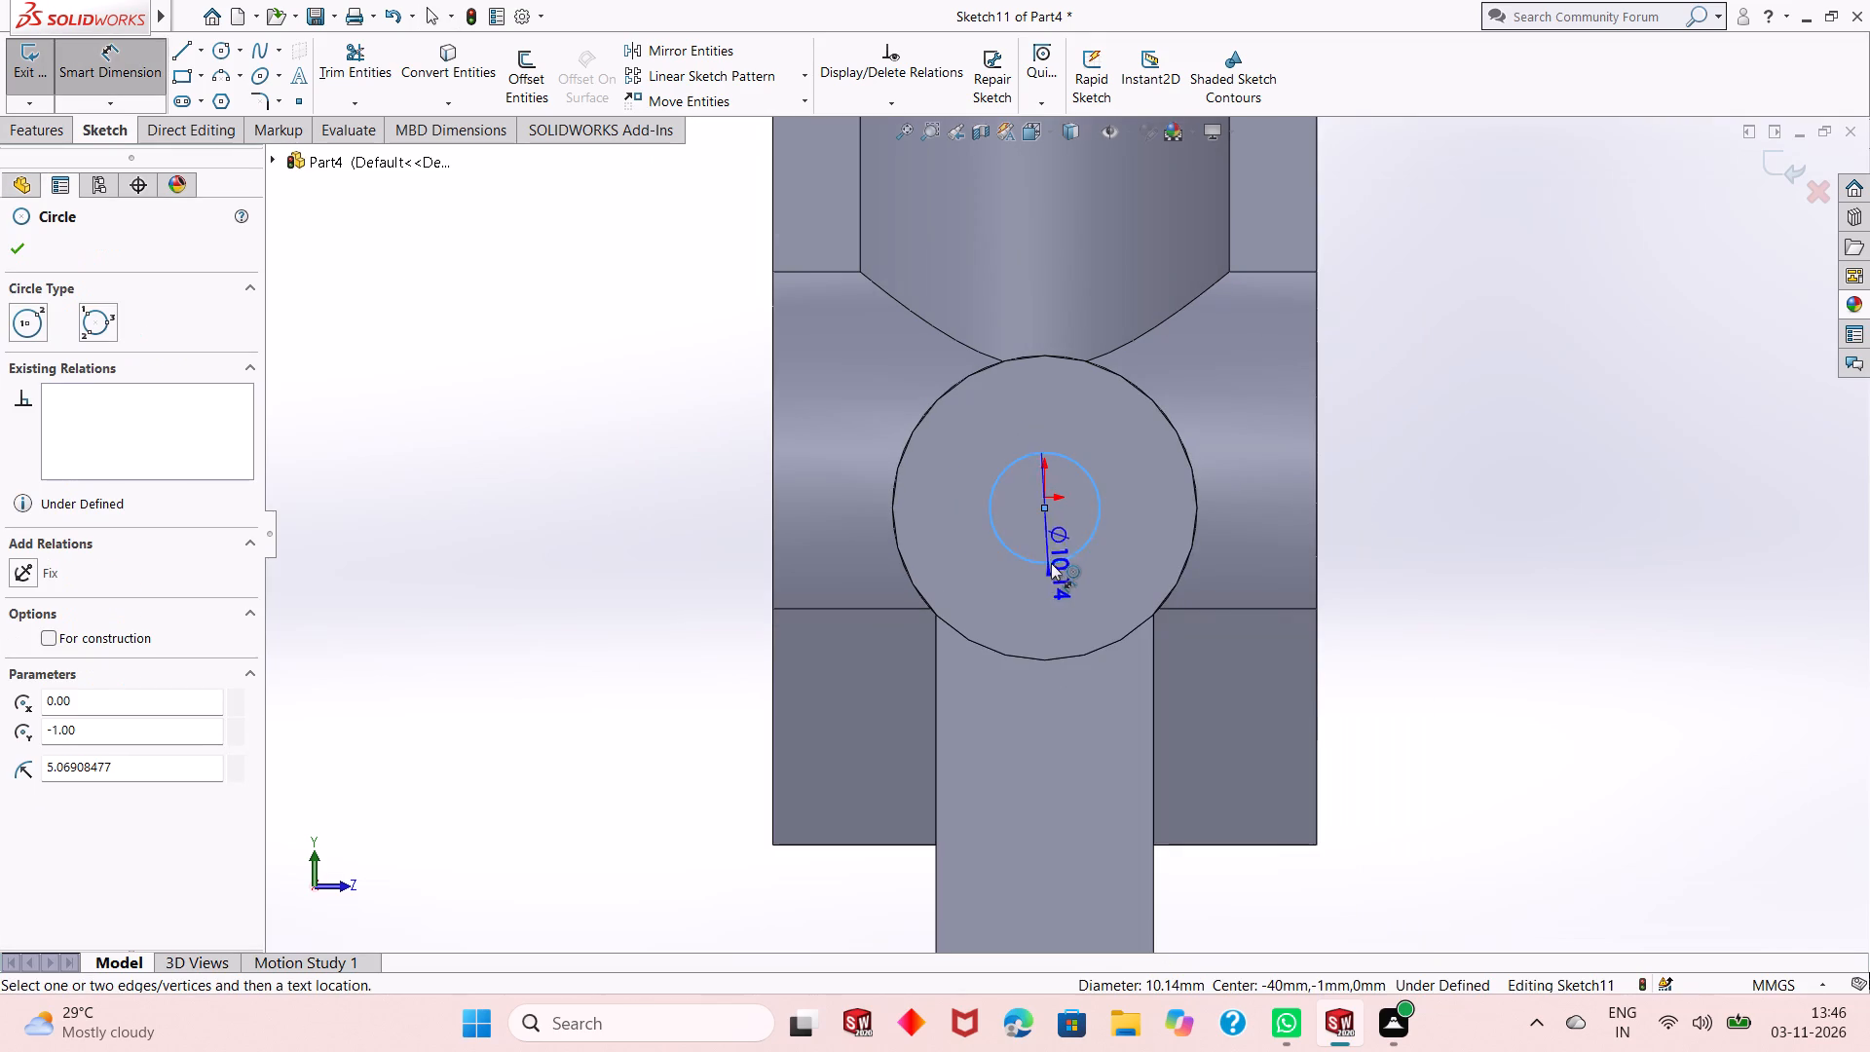
left_click(1436, 694)
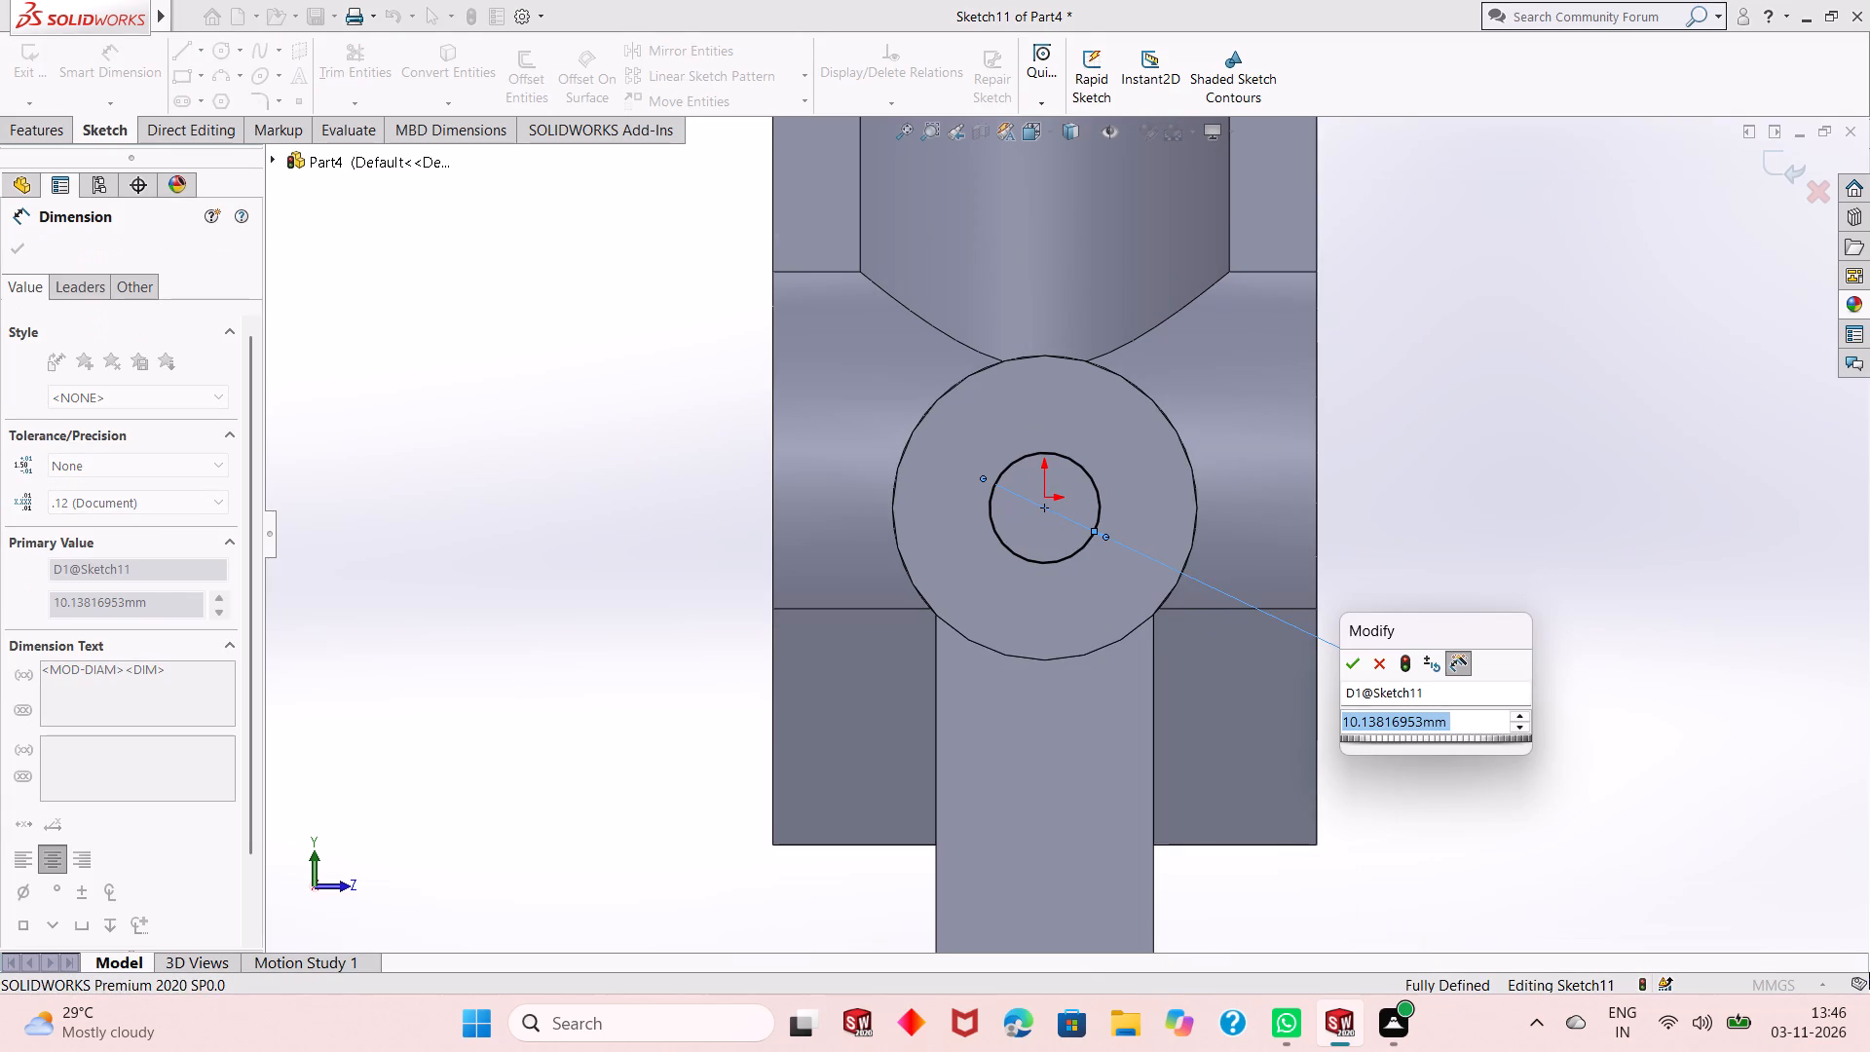
type("10")
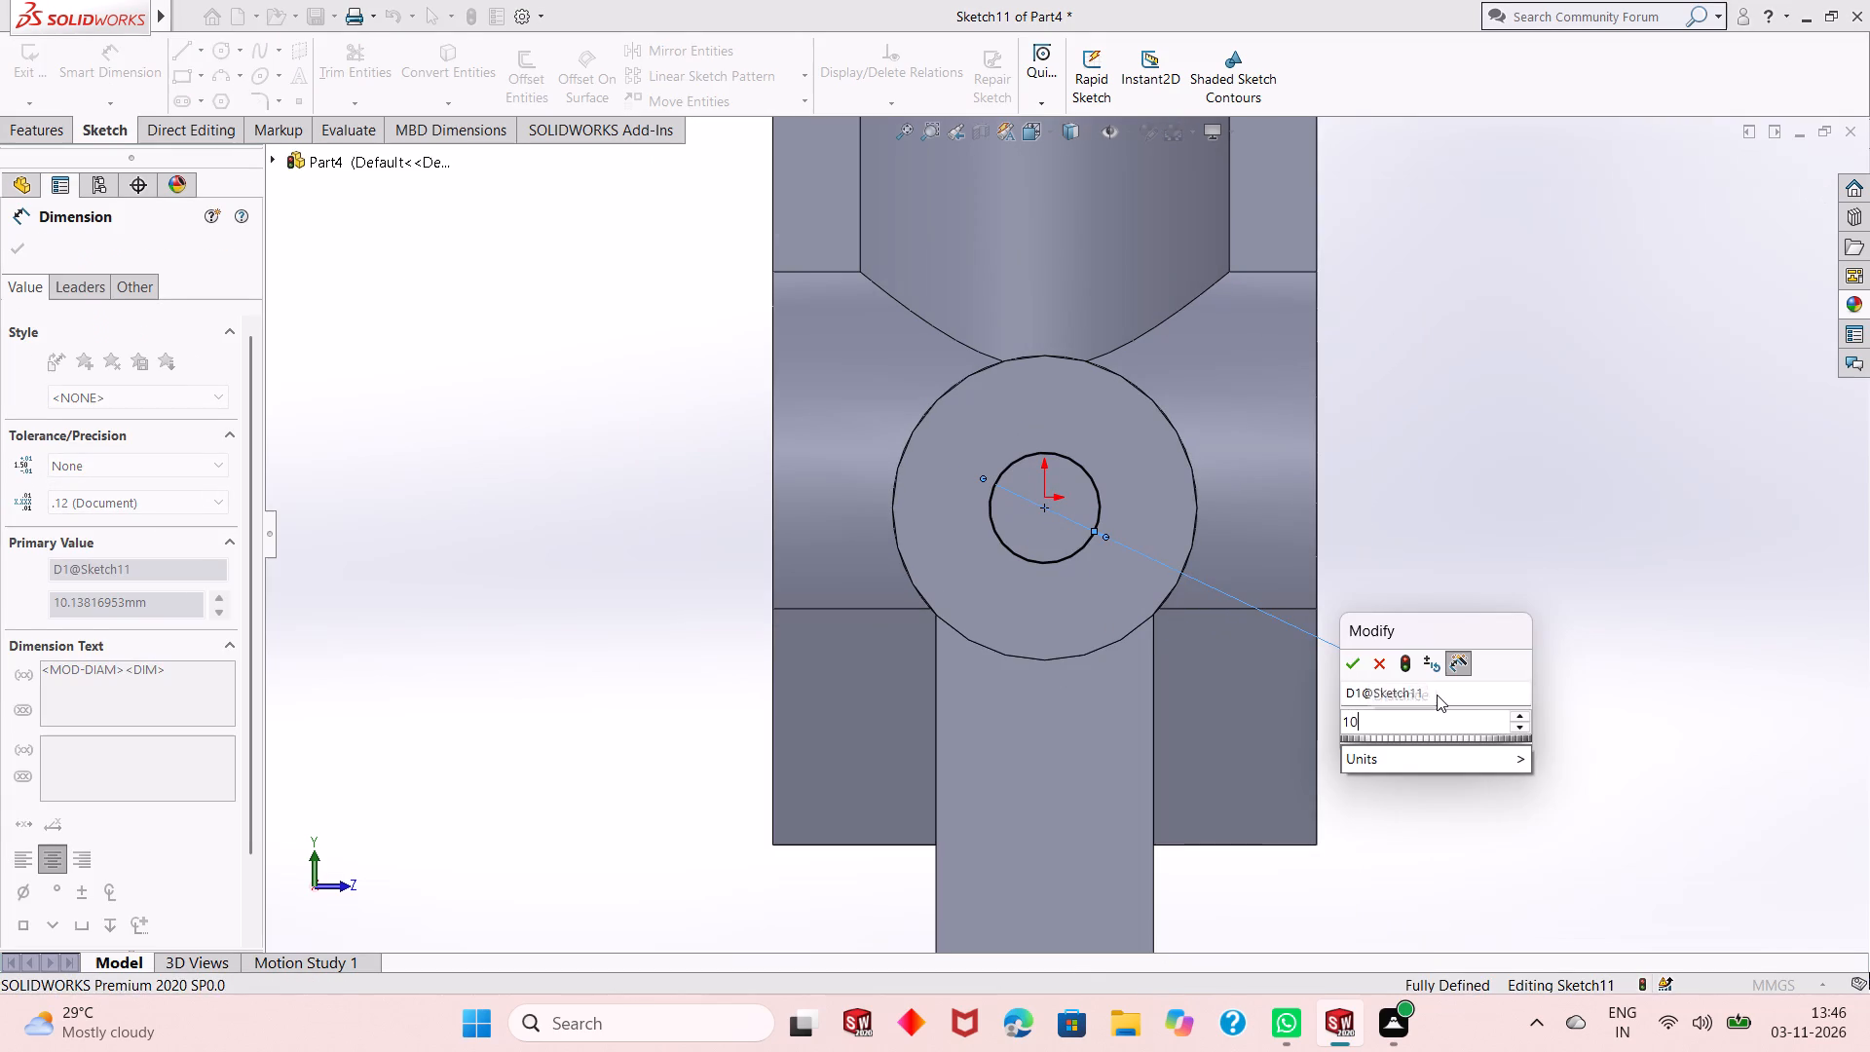
key("Return")
scroll(1437, 695, "up", 1)
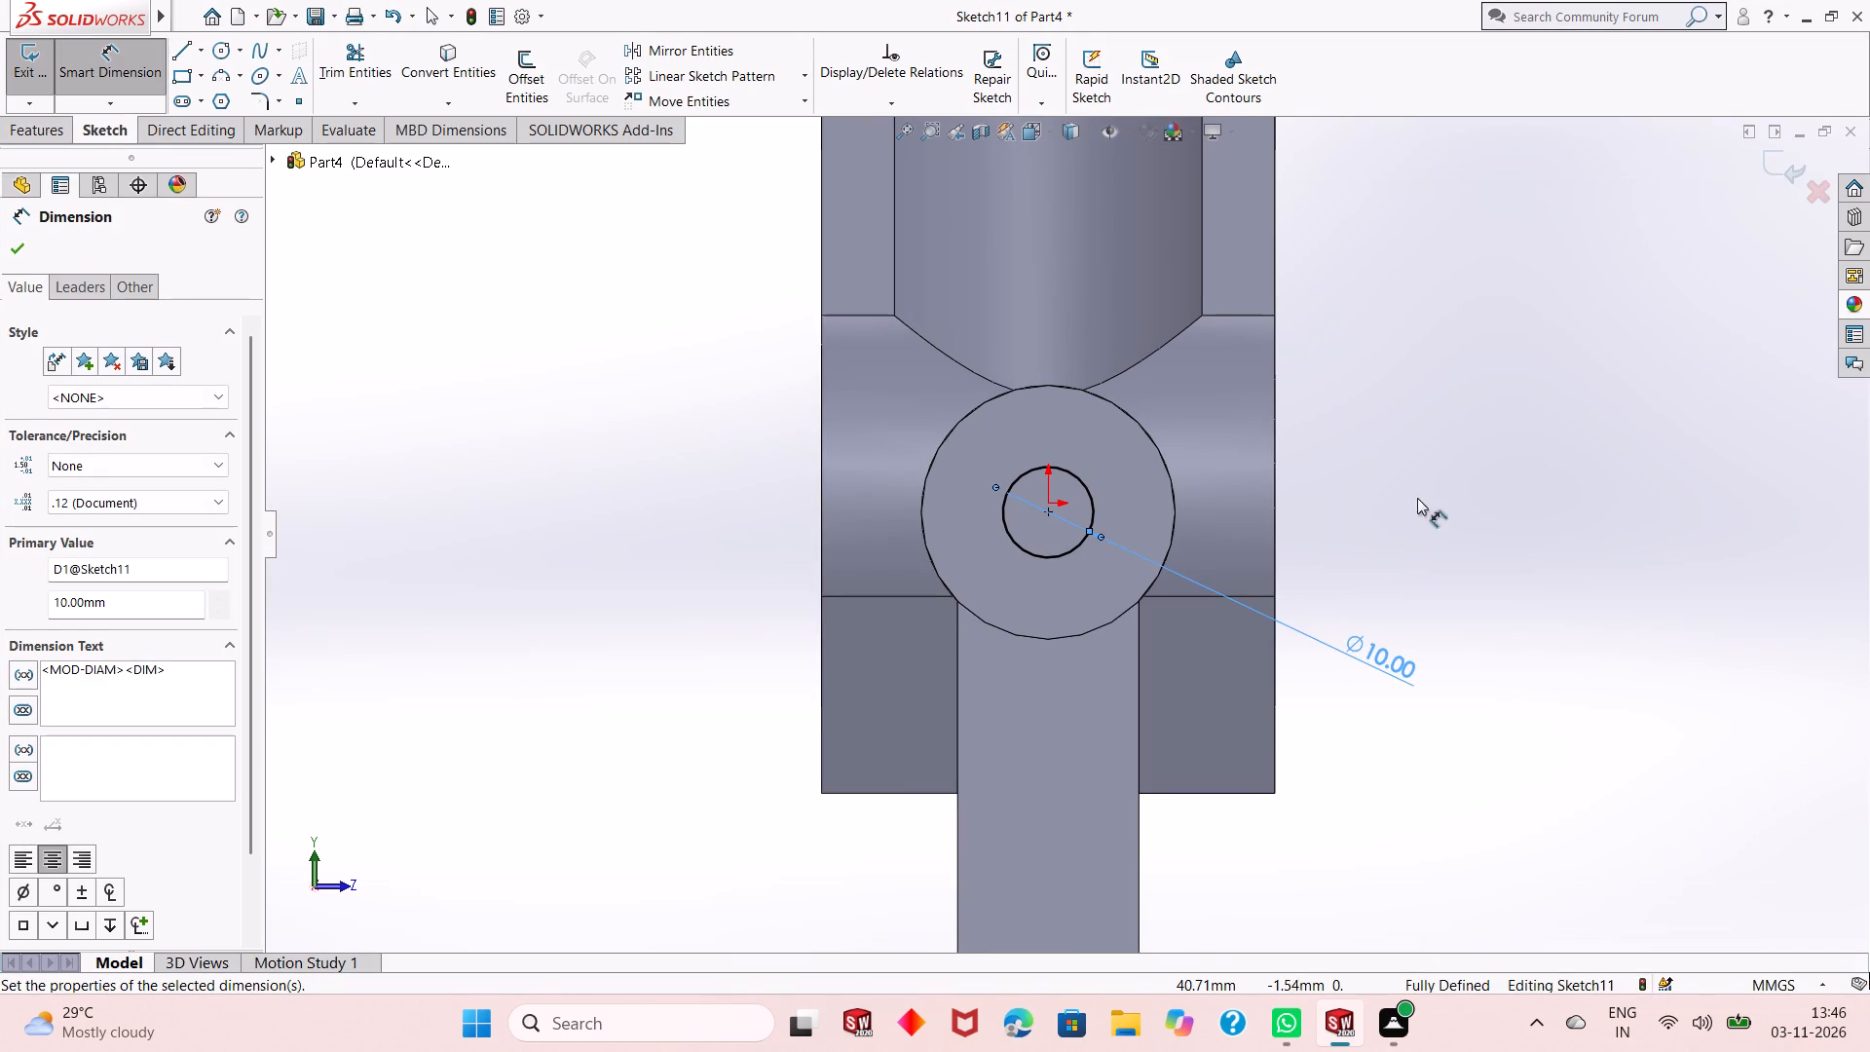
right_click(1417, 400)
left_click(1489, 469)
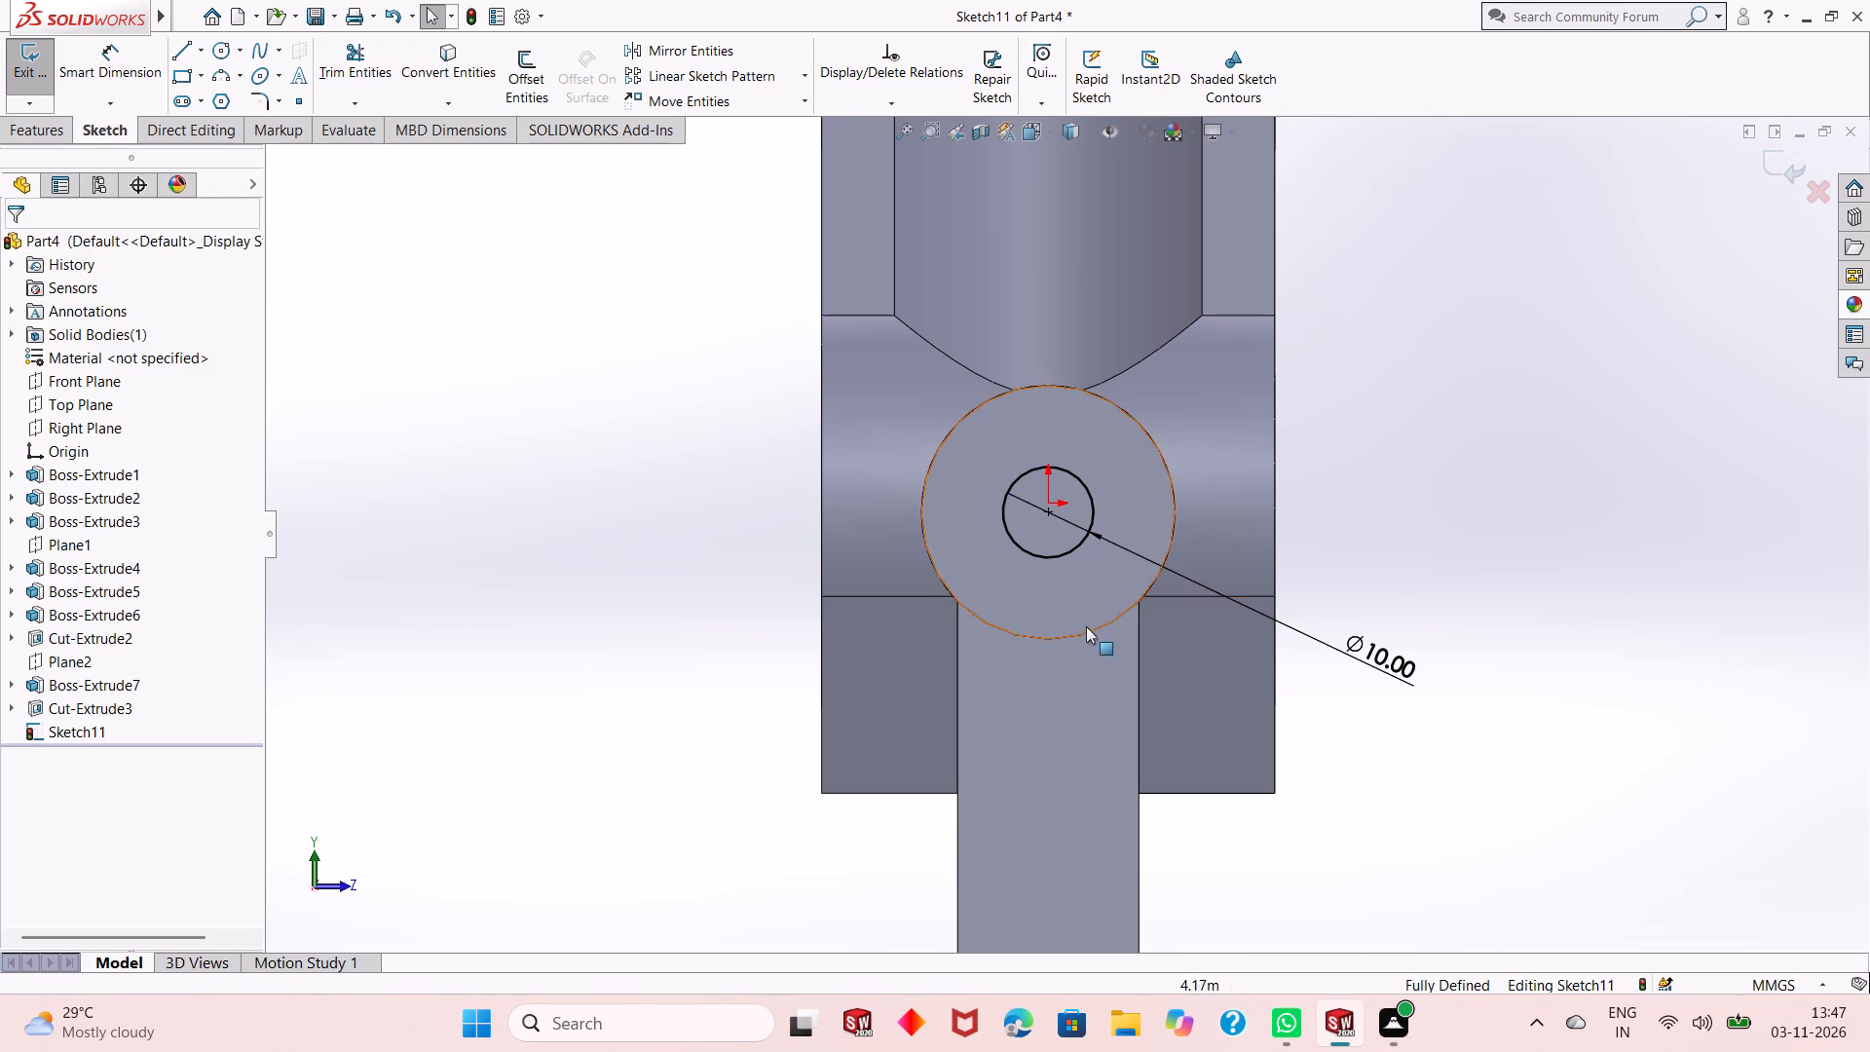
Cut the 10 mm circle into the side boss with a Blind Extruded Cut 45 mm deep, reaching the keyed bore.
scroll(1084, 631, "up", 1)
middle_click_drag(1084, 632, 1228, 628)
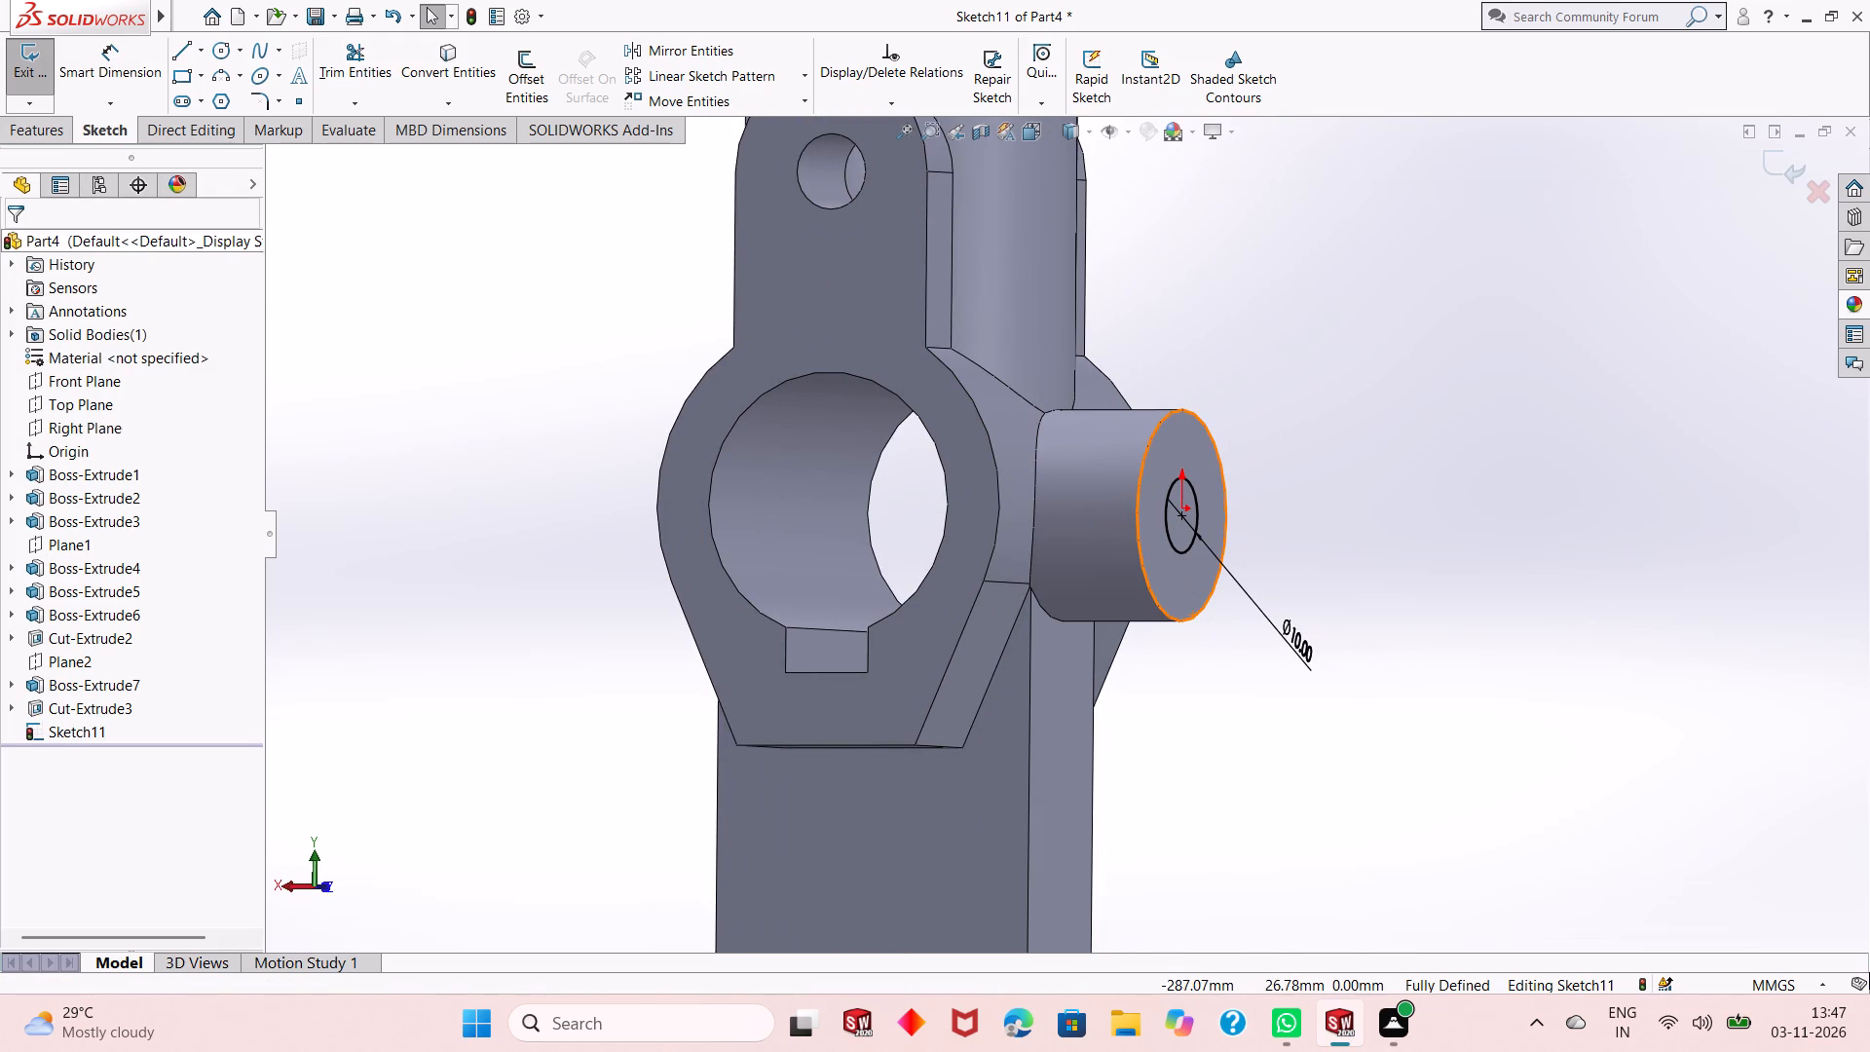
left_click(49, 138)
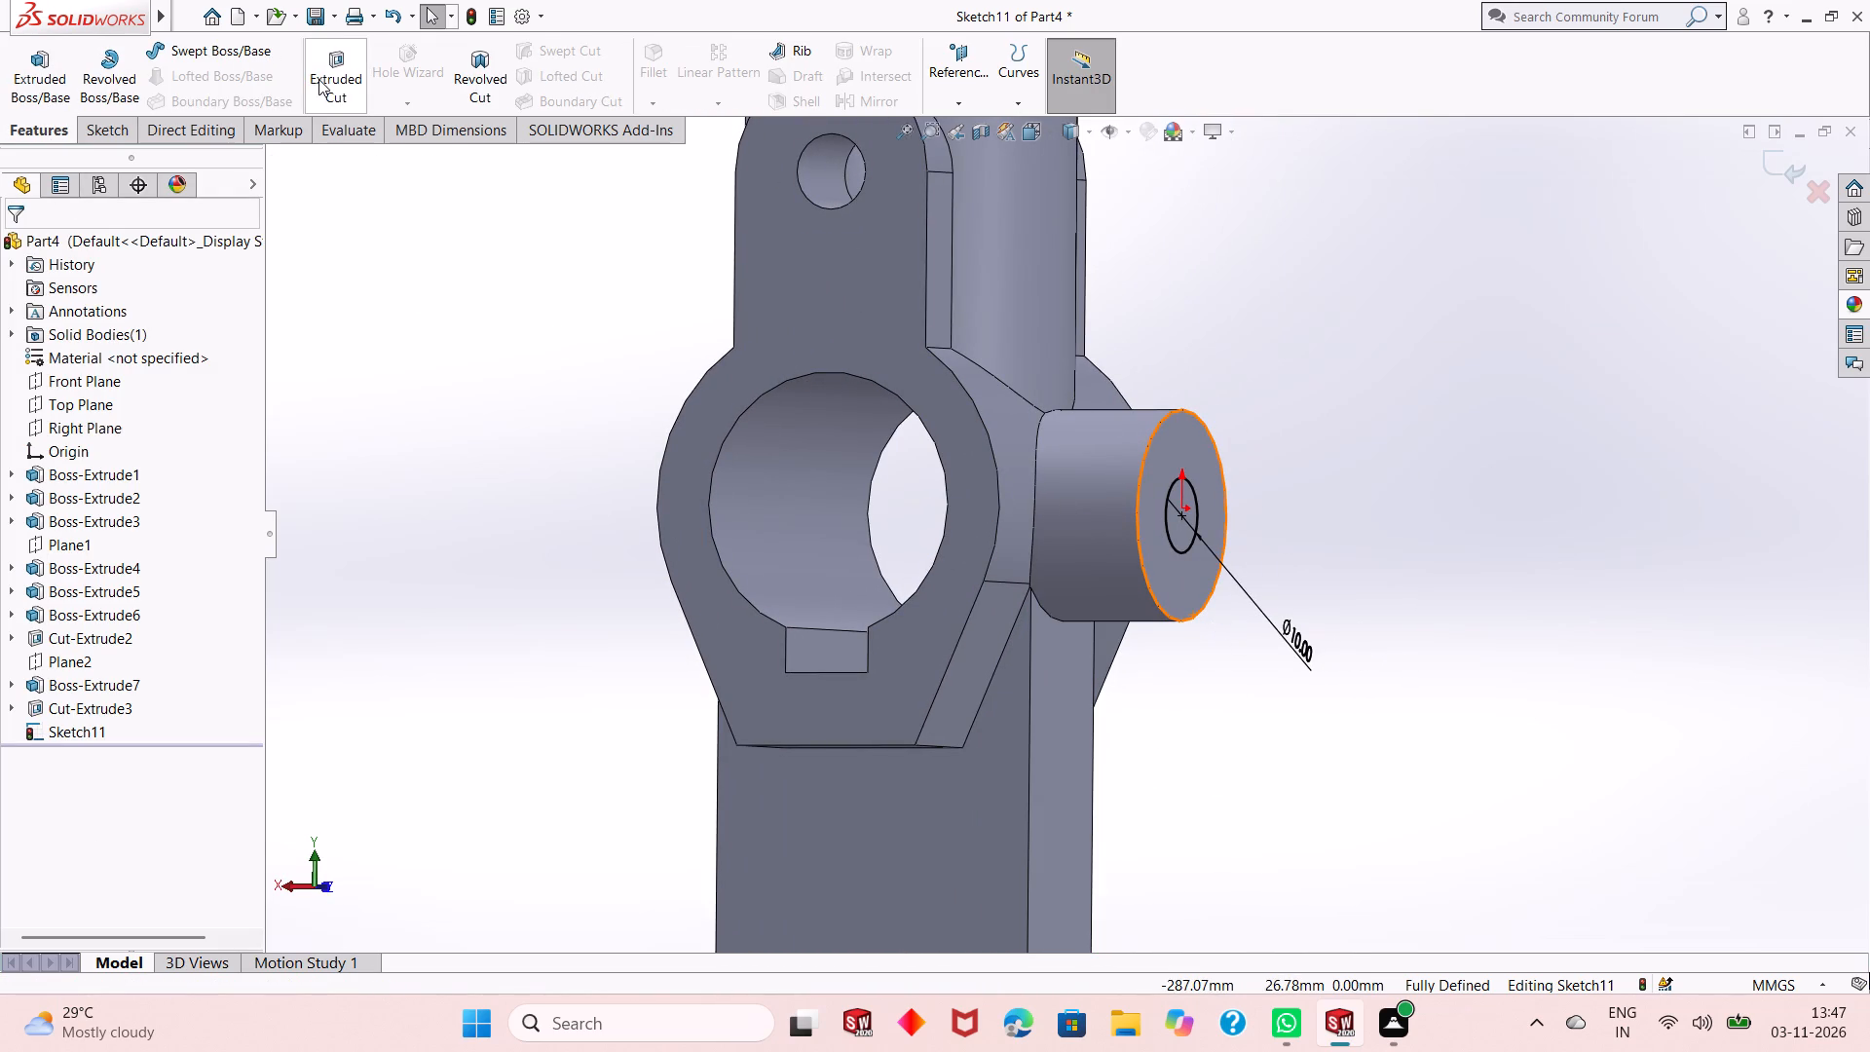
left_click(319, 79)
middle_click_drag(336, 333, 382, 373)
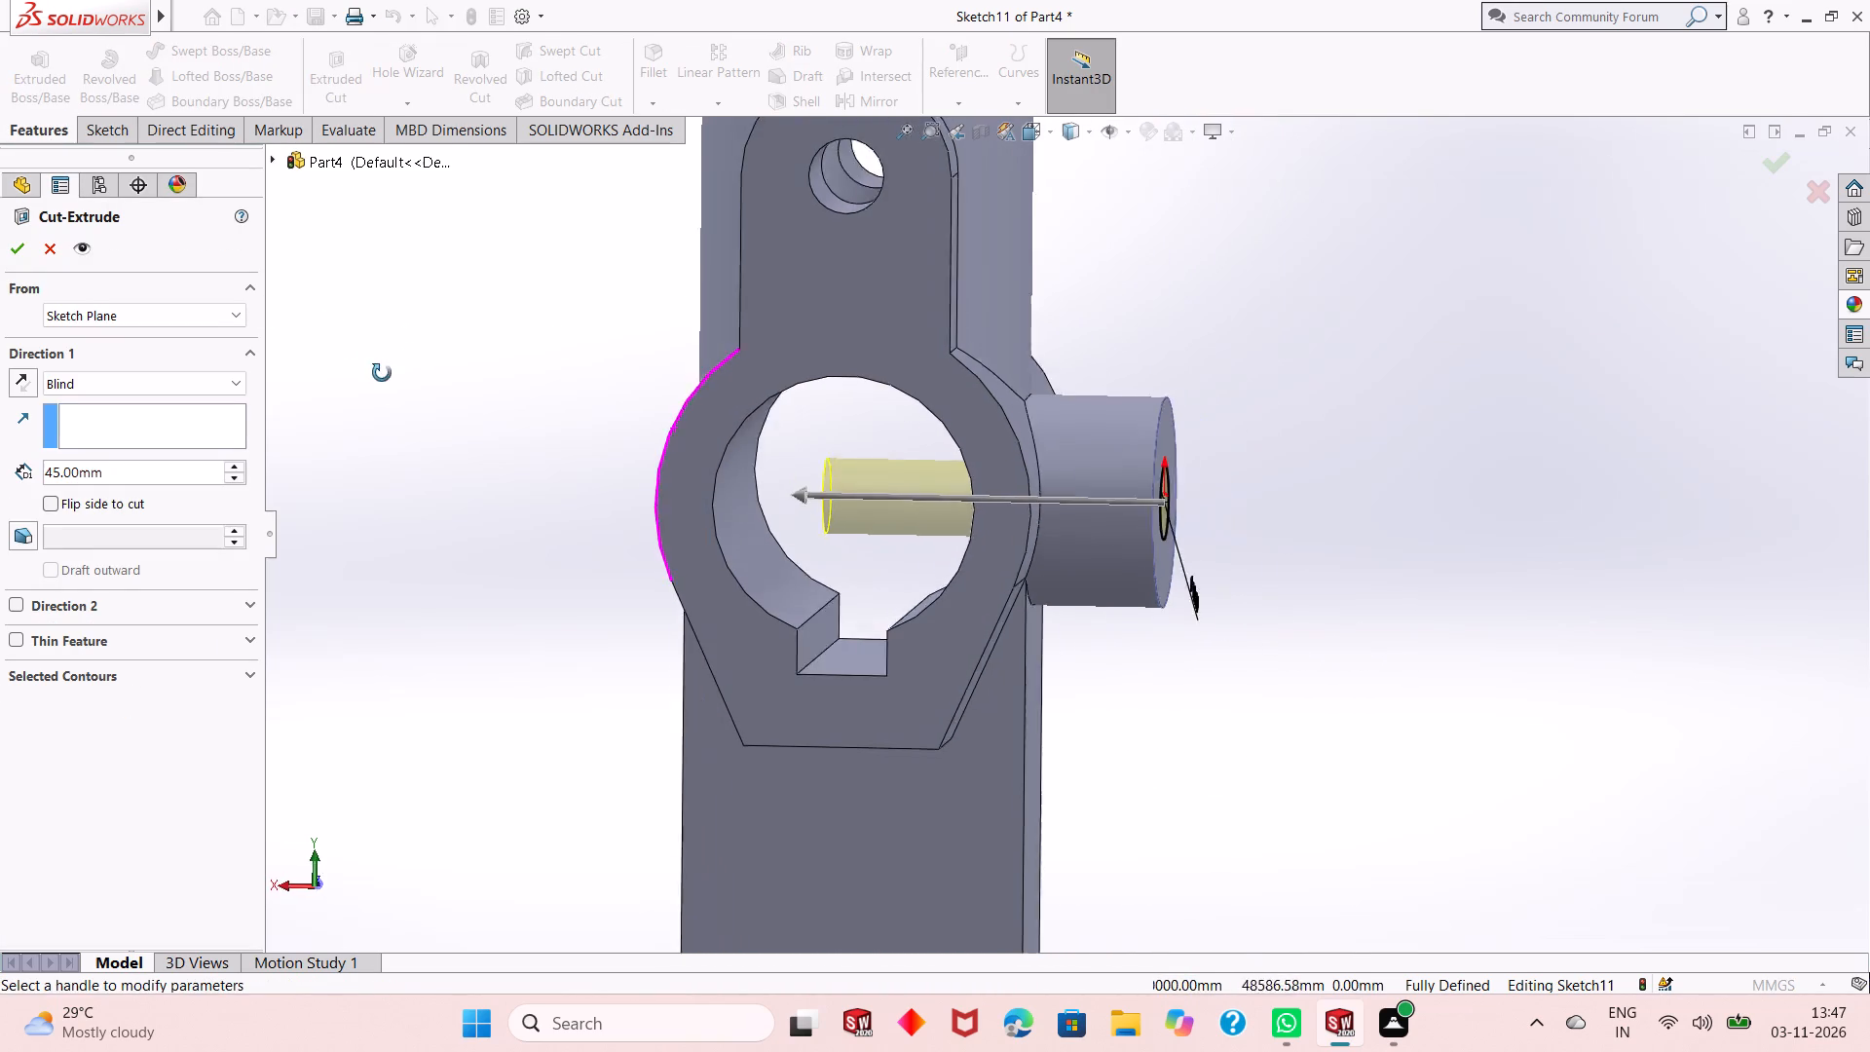
middle_click_drag(382, 373, 404, 399)
left_click(20, 246)
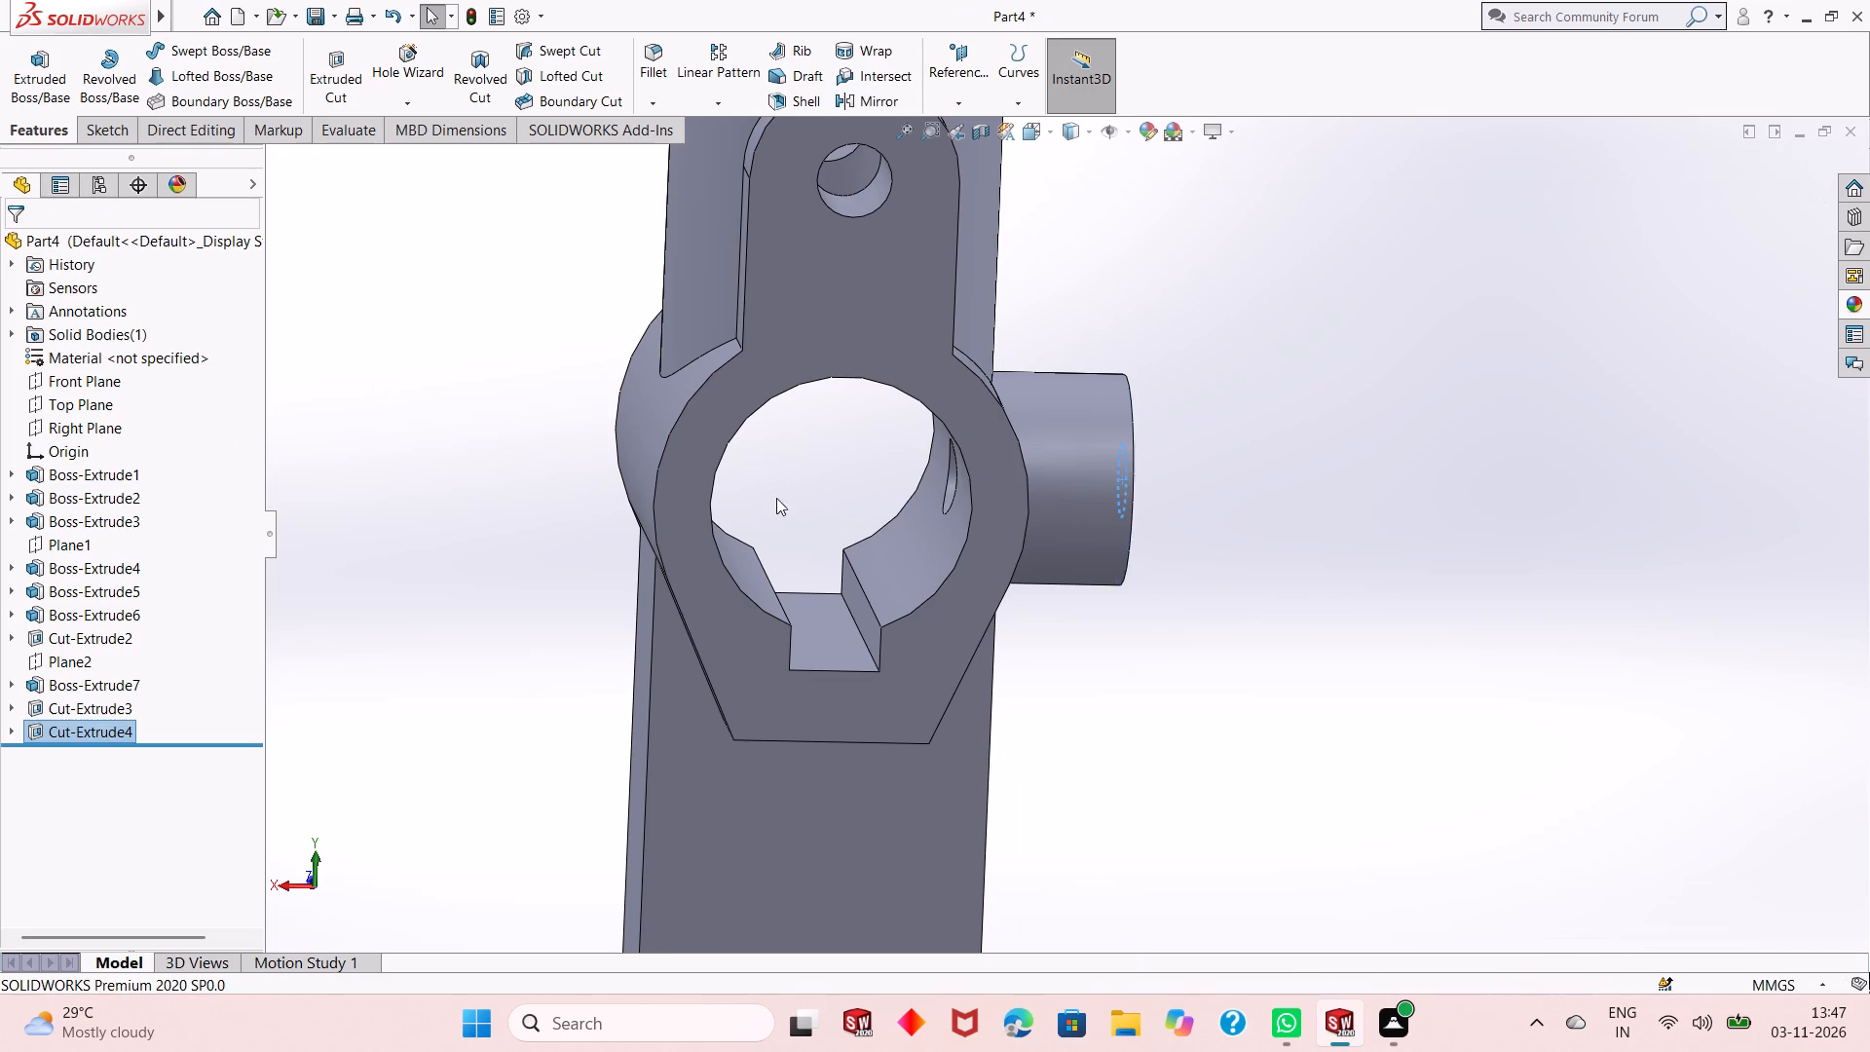
key("Escape")
Start a new sketch on the front circular face of the lower cylinder, viewed normal to the face.
middle_click_drag(1268, 640, 1211, 597)
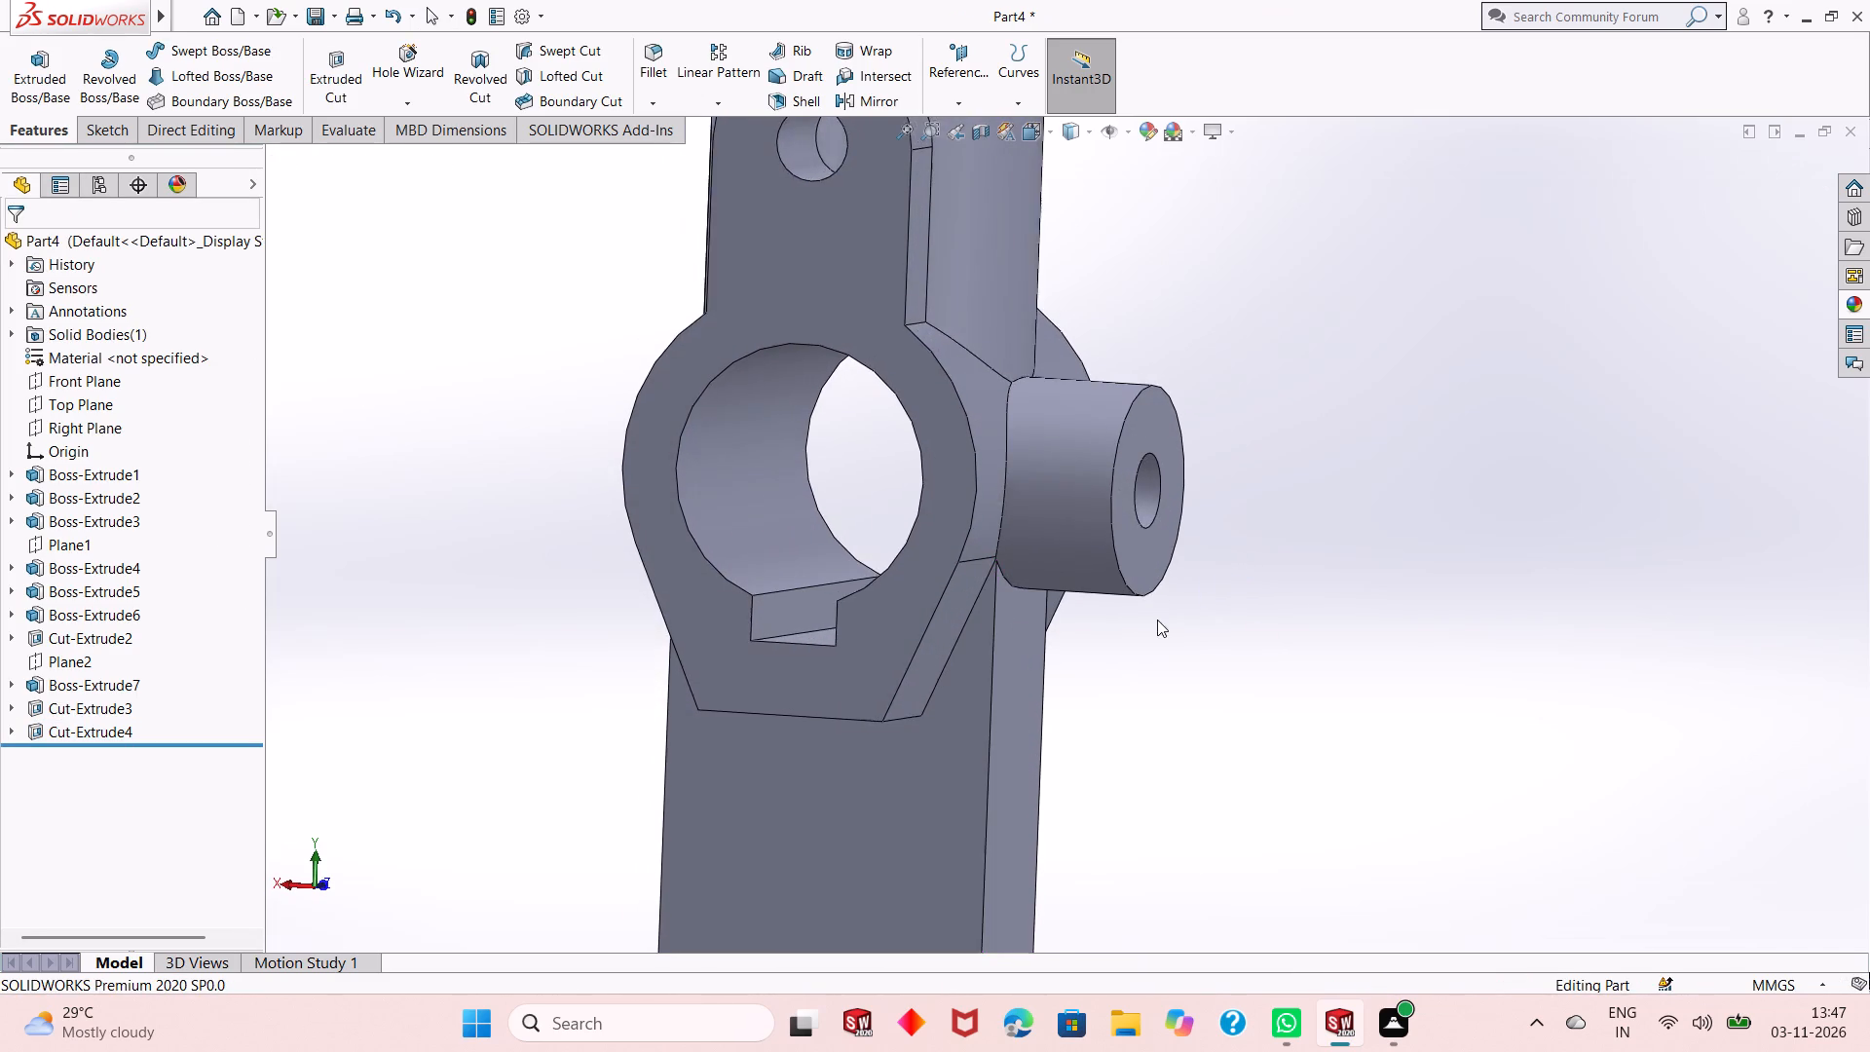
scroll(1144, 620, "up", 5)
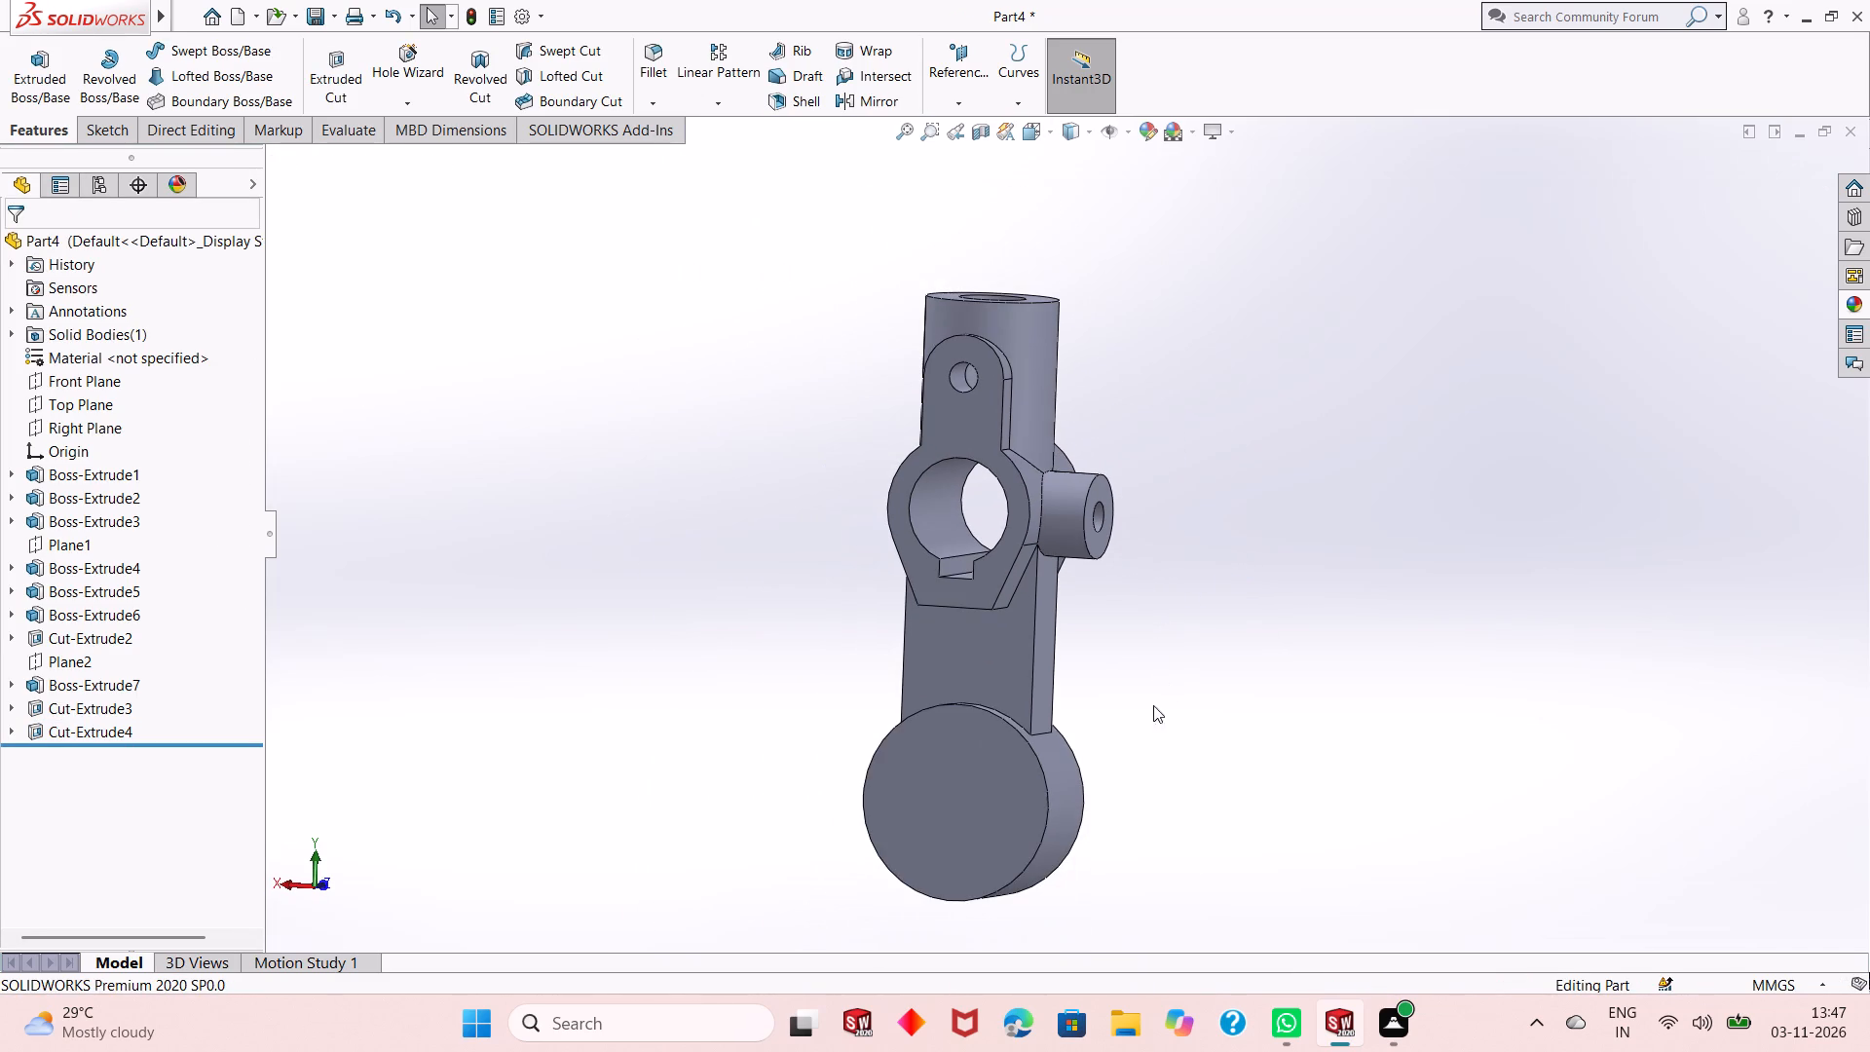
left_click(993, 800)
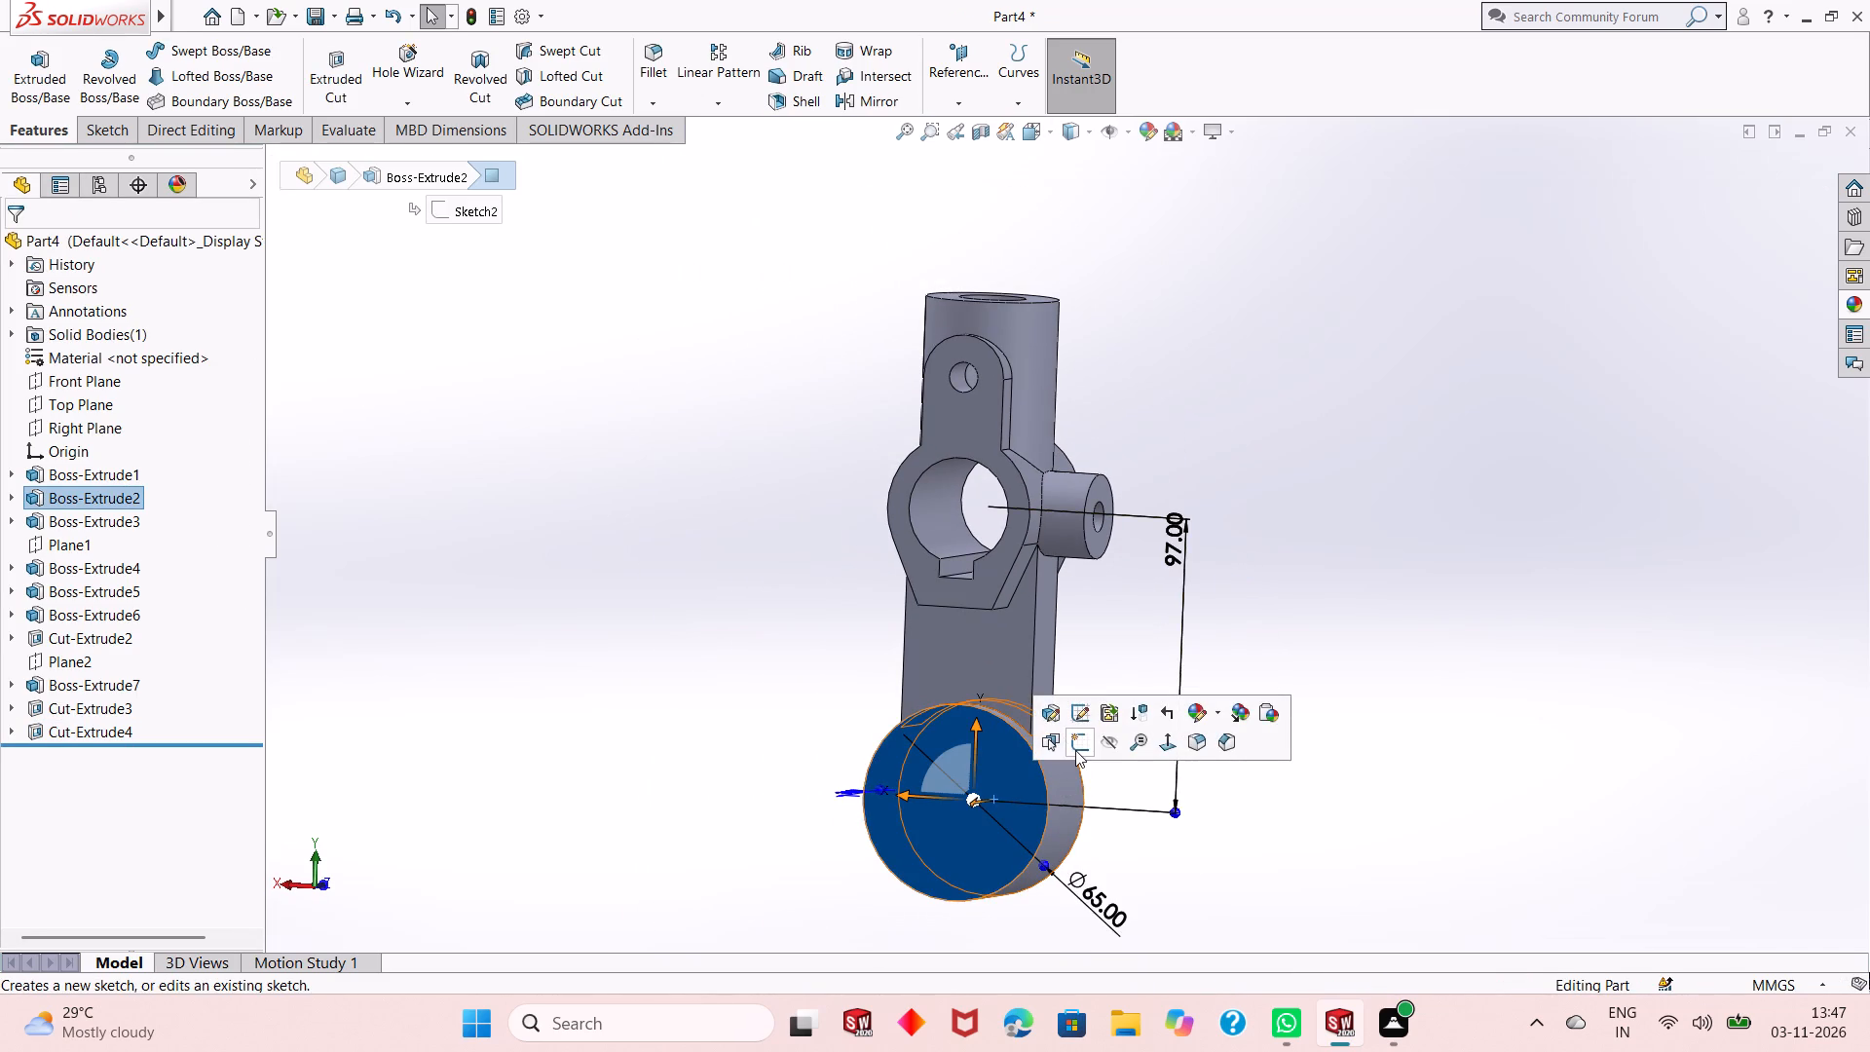
left_click(1075, 750)
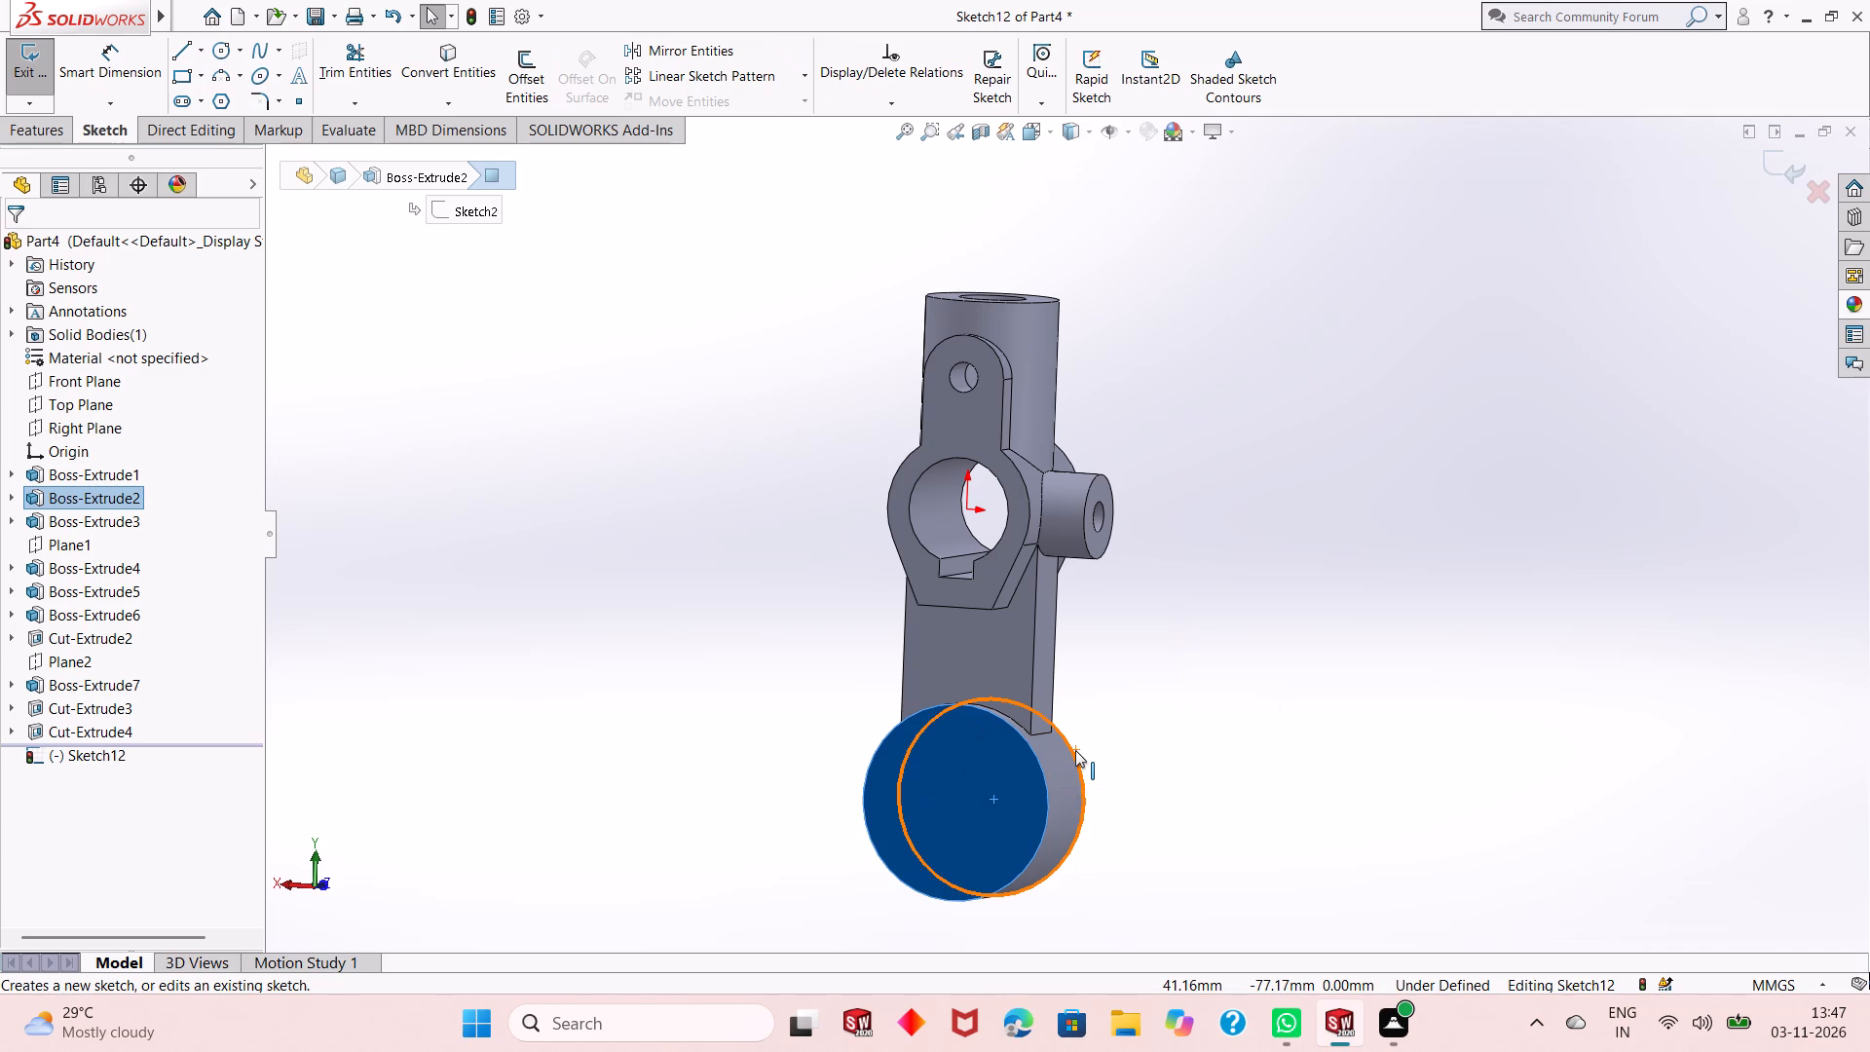
key("ctrl+8")
key("Escape")
scroll(1099, 749, "up", 1)
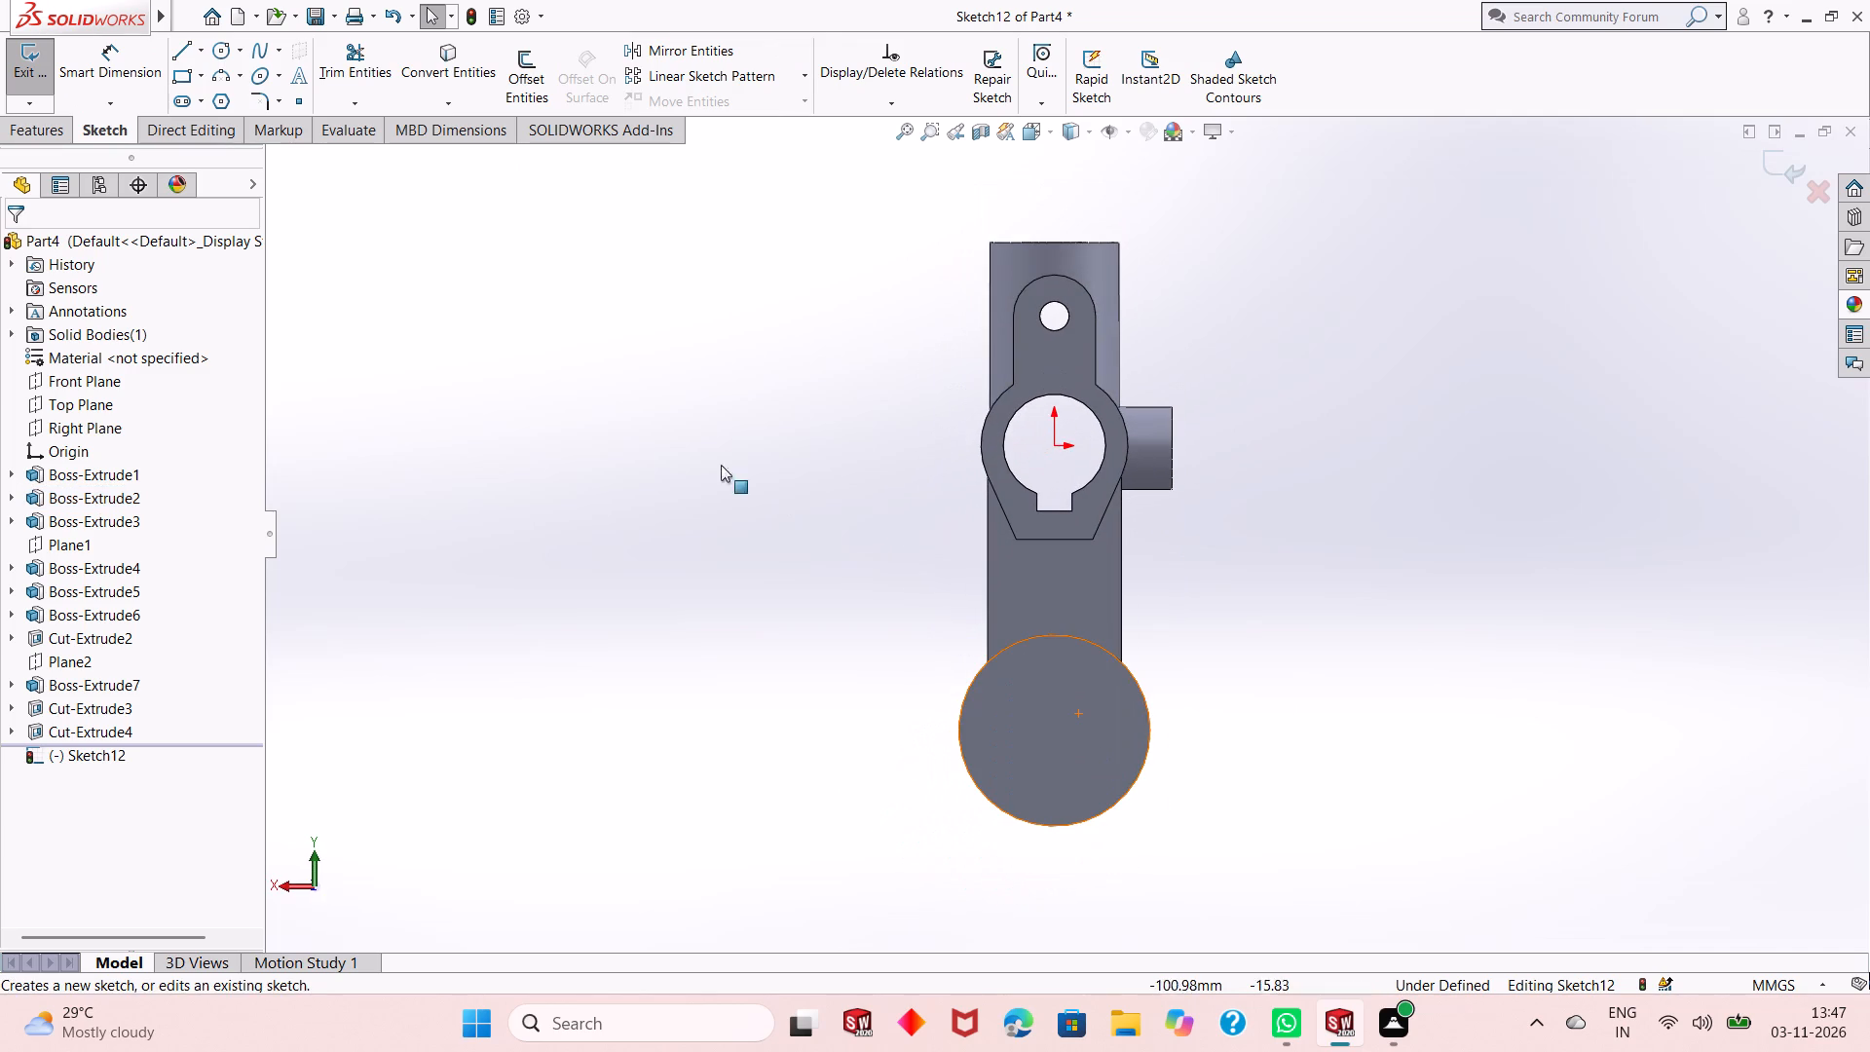
Sketch a circle about 43.8 mm in diameter, concentric with the lower cylinder's front face.
left_click(212, 46)
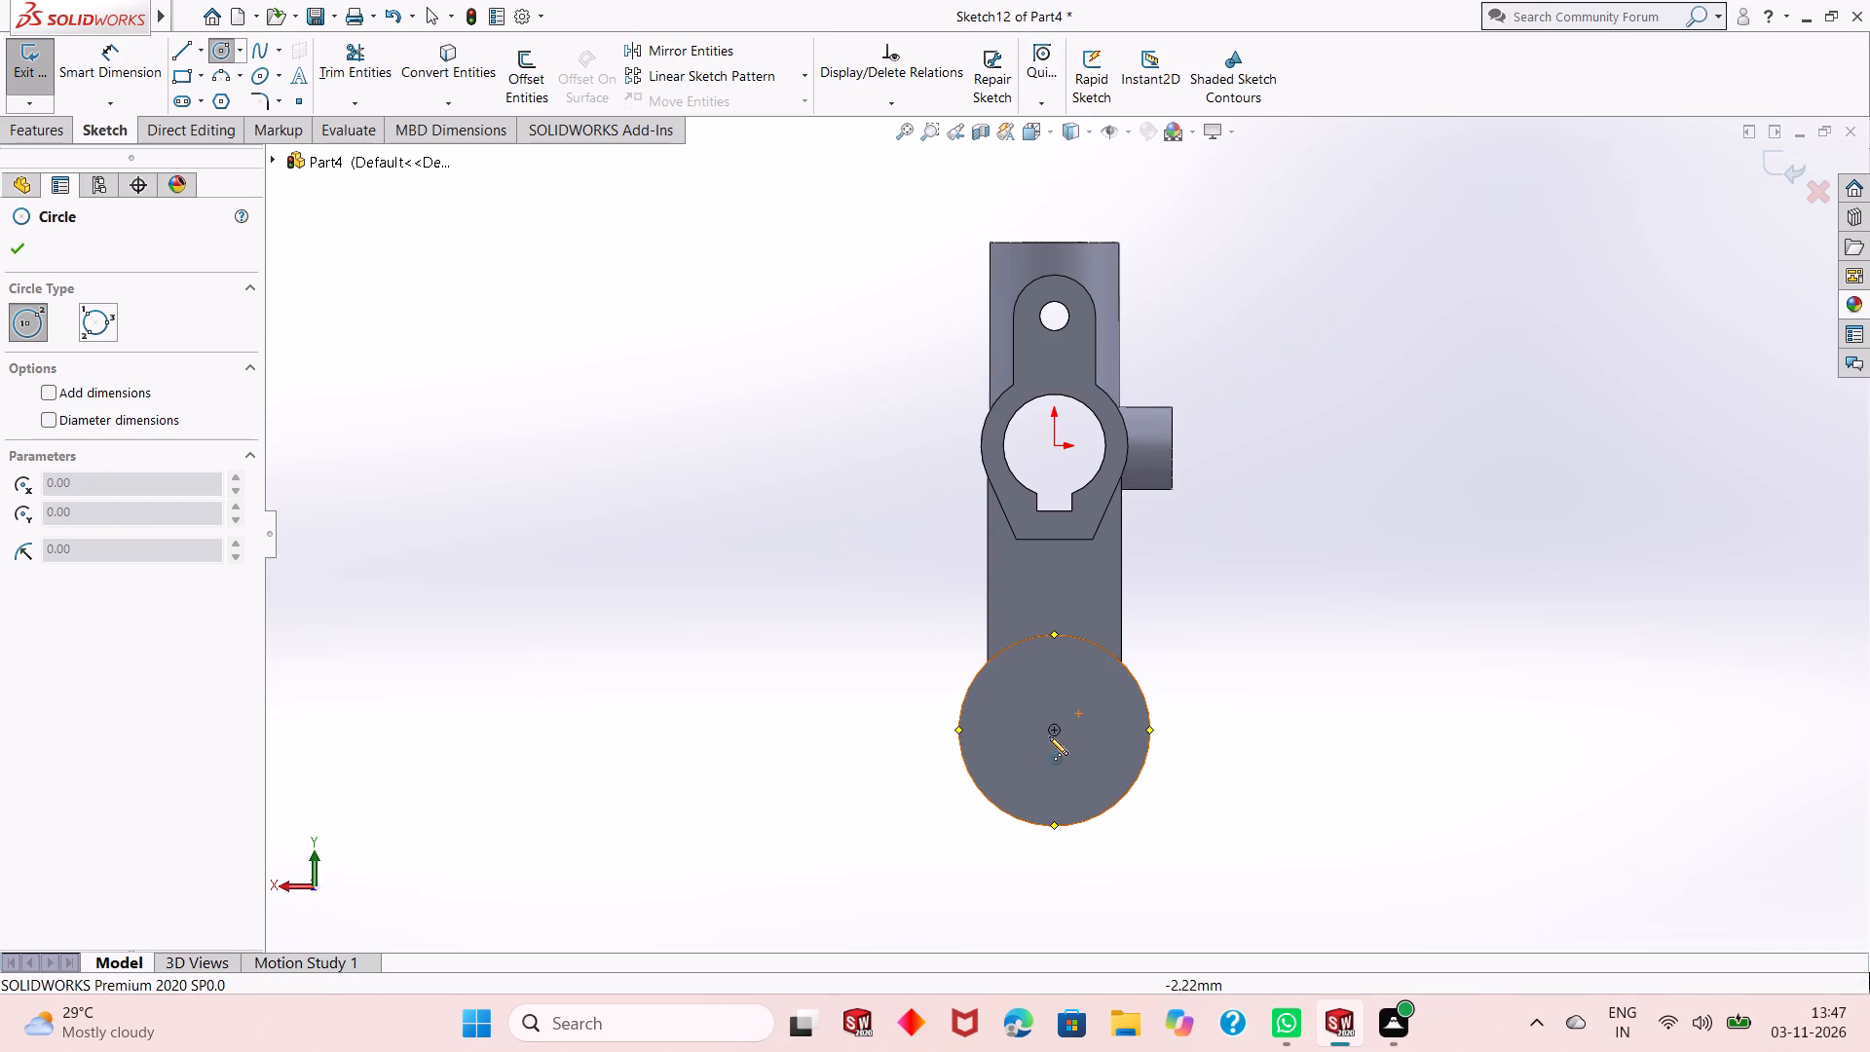
left_click(1054, 730)
left_click(1057, 795)
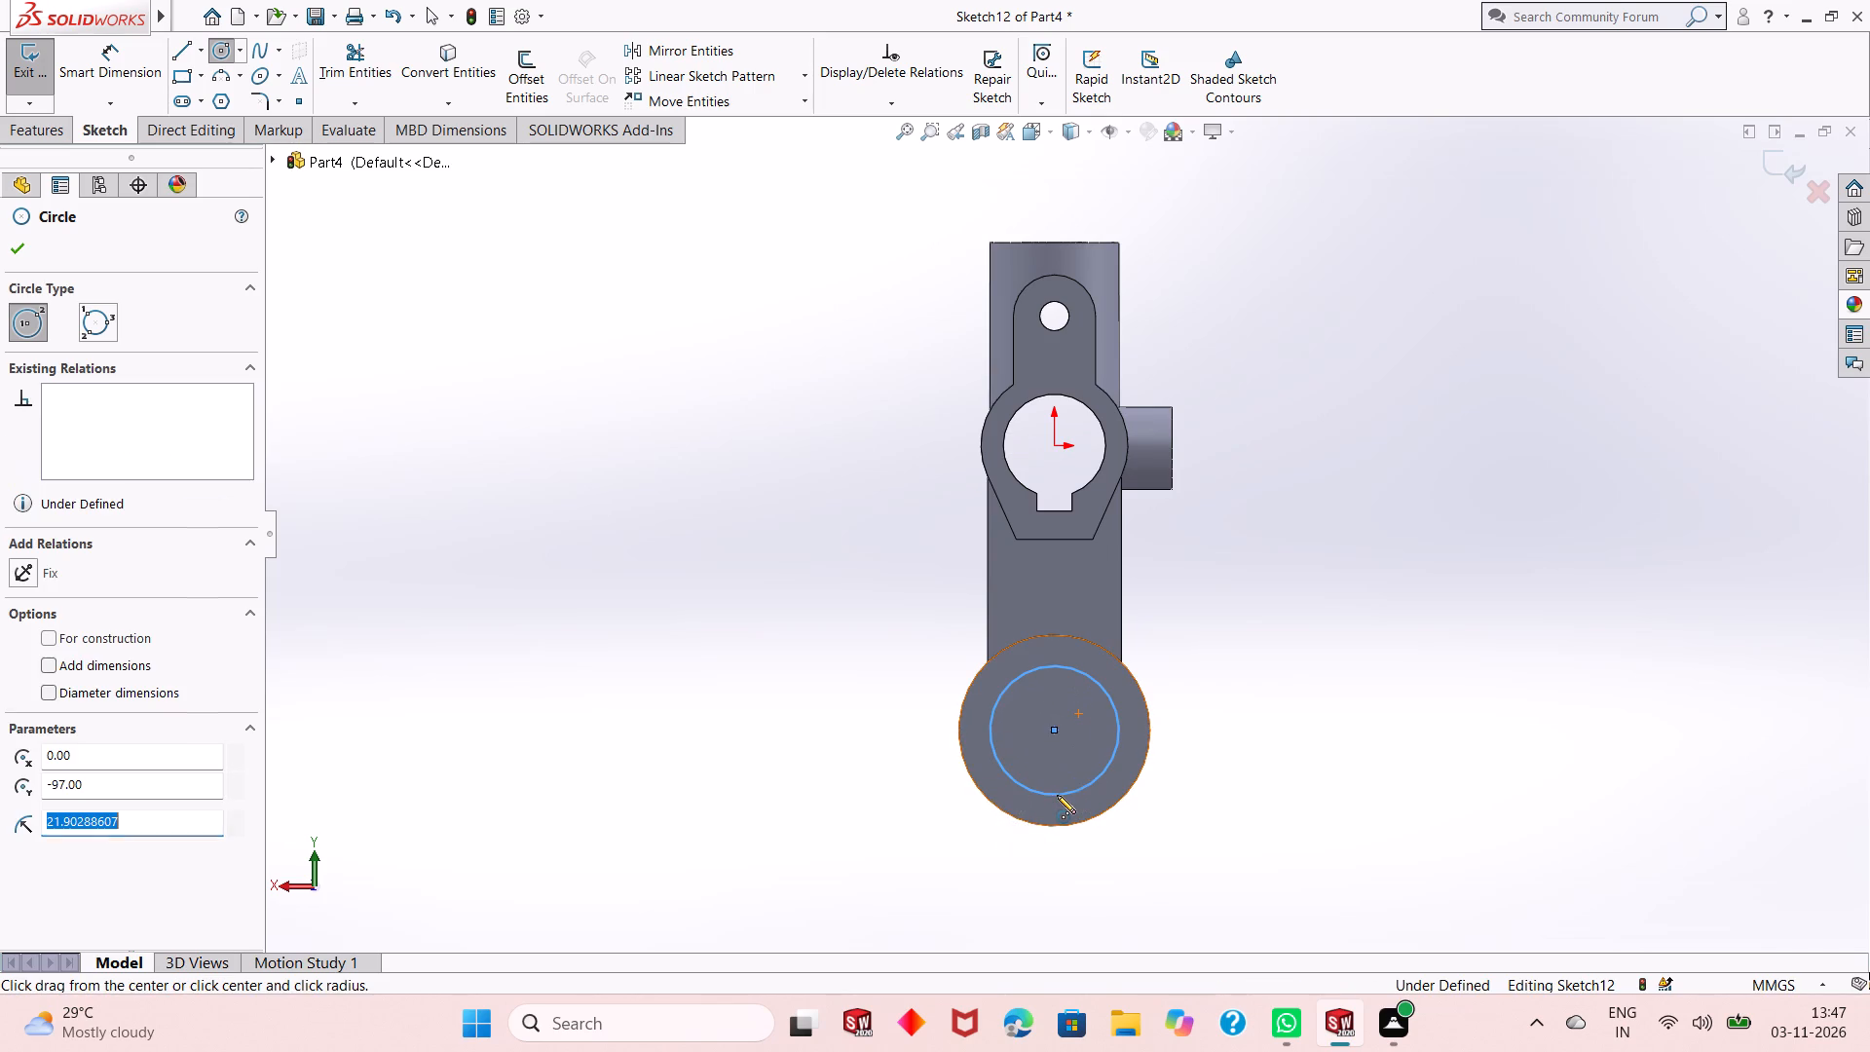
right_click(740, 560)
left_click(764, 580)
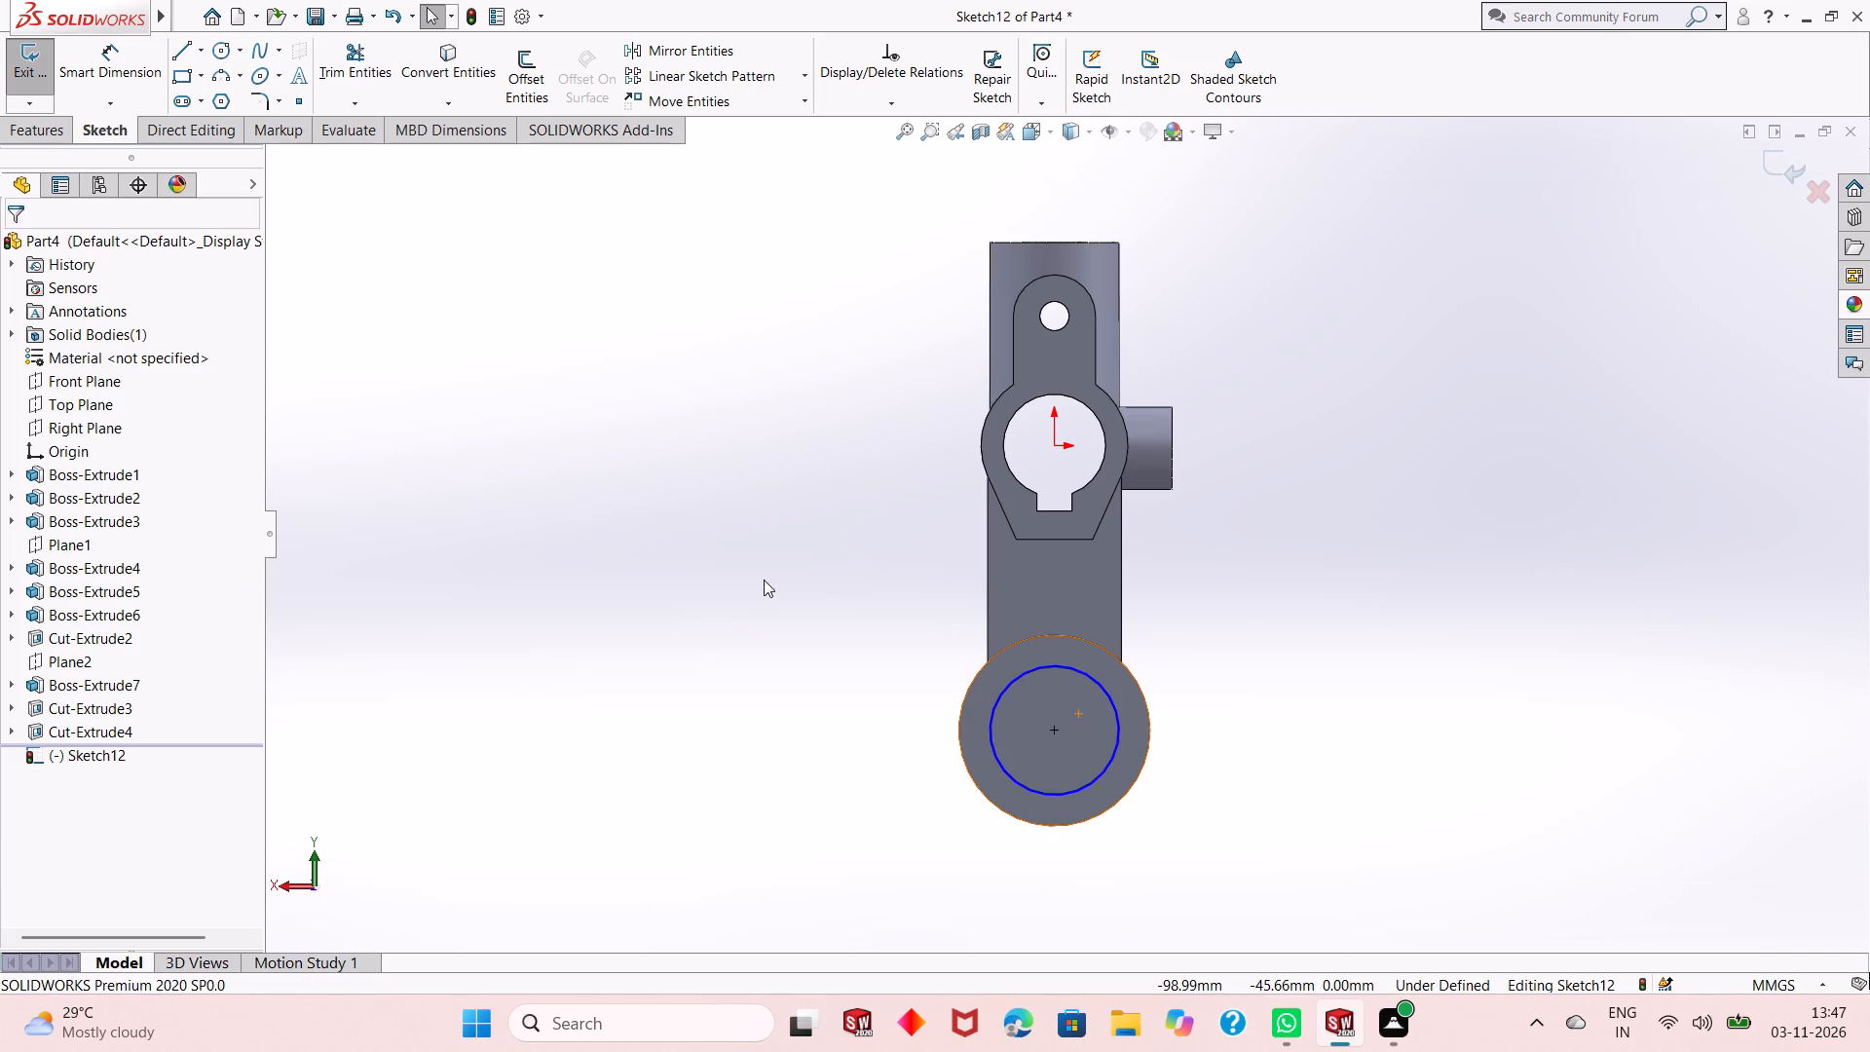
Dimension the circle on the lower cylinder's face to a 41.25 mm diameter.
left_click(79, 46)
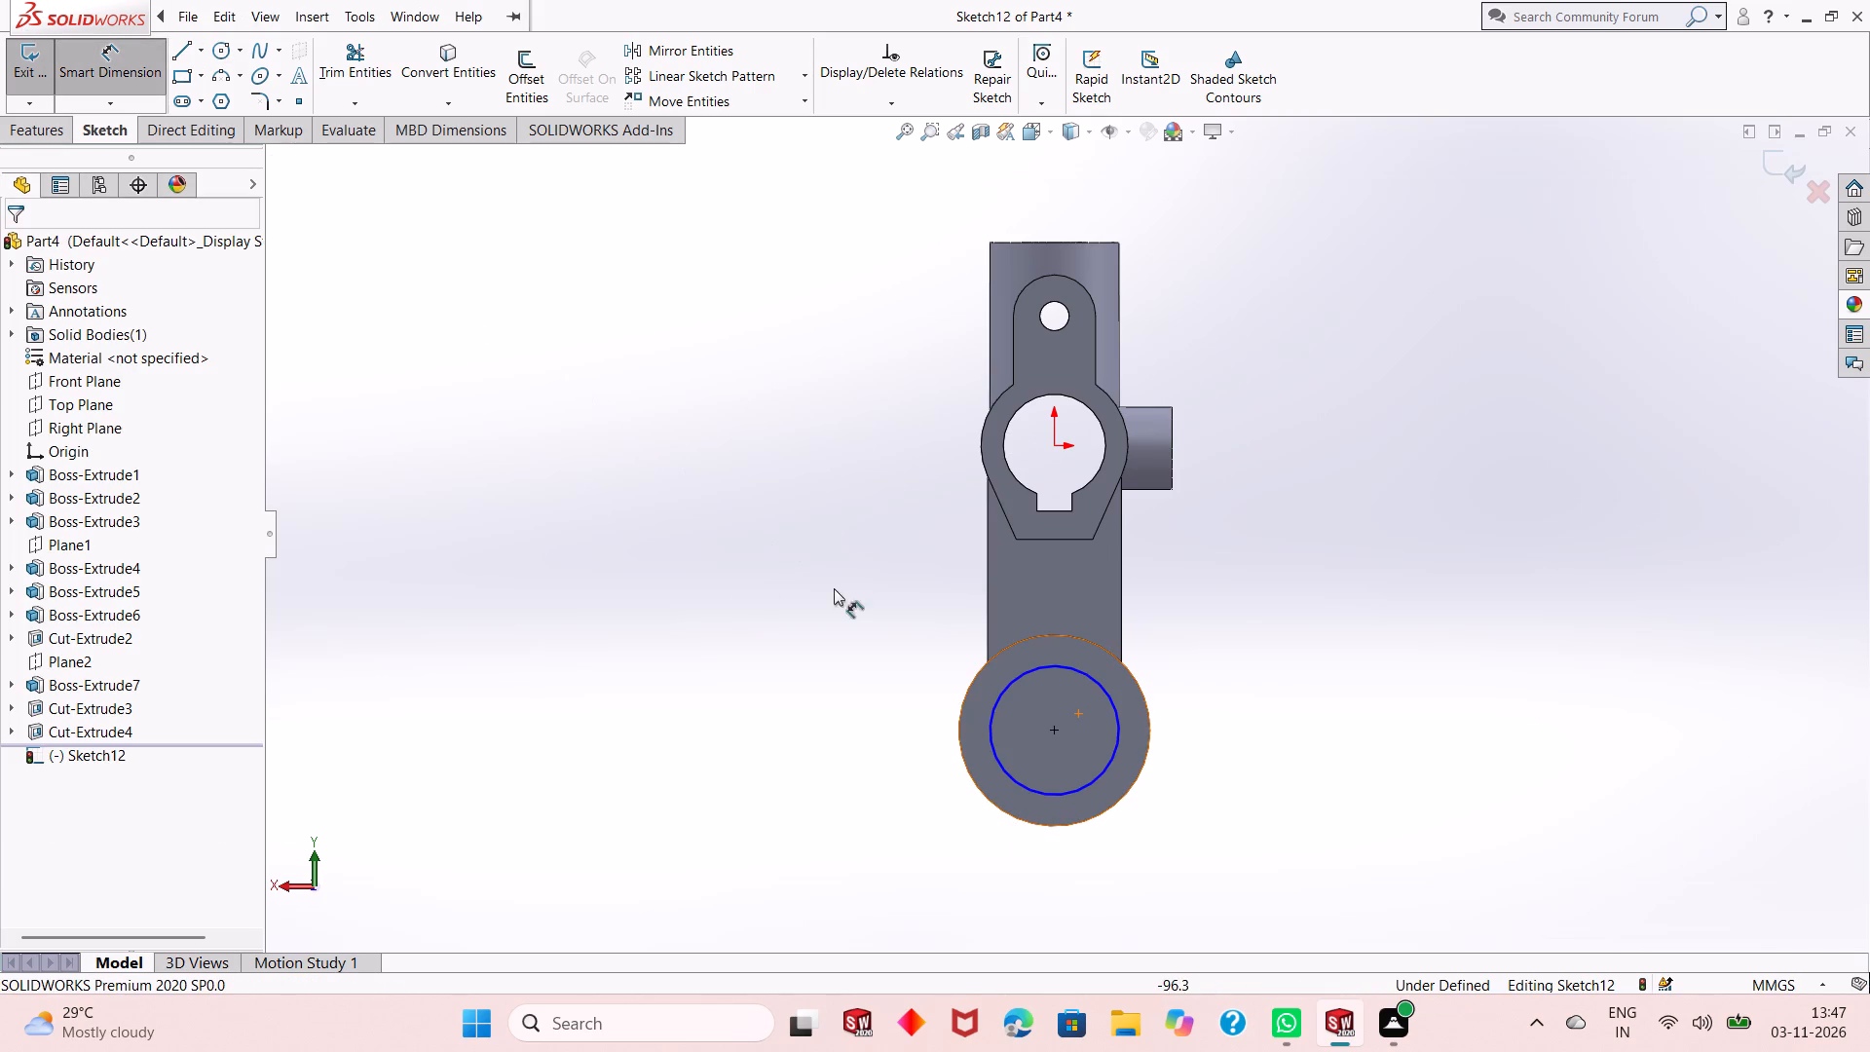
left_click(1103, 778)
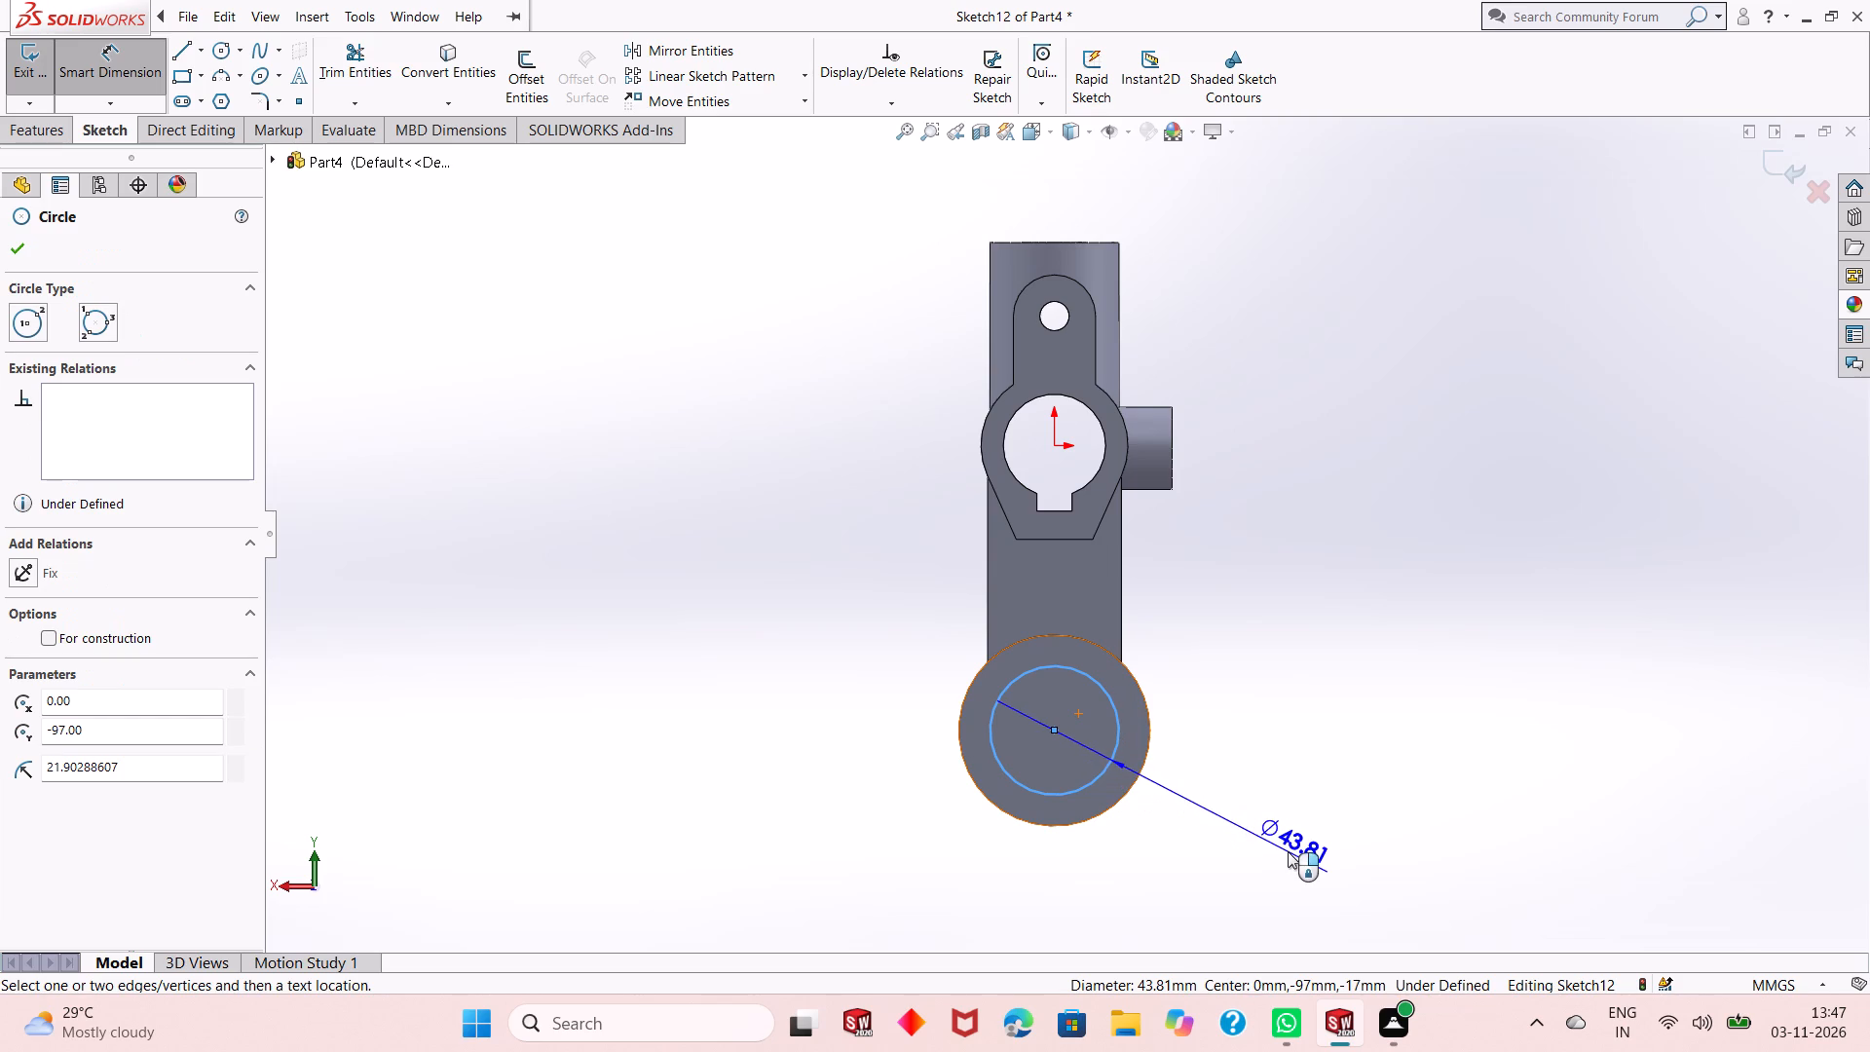
left_click(1288, 851)
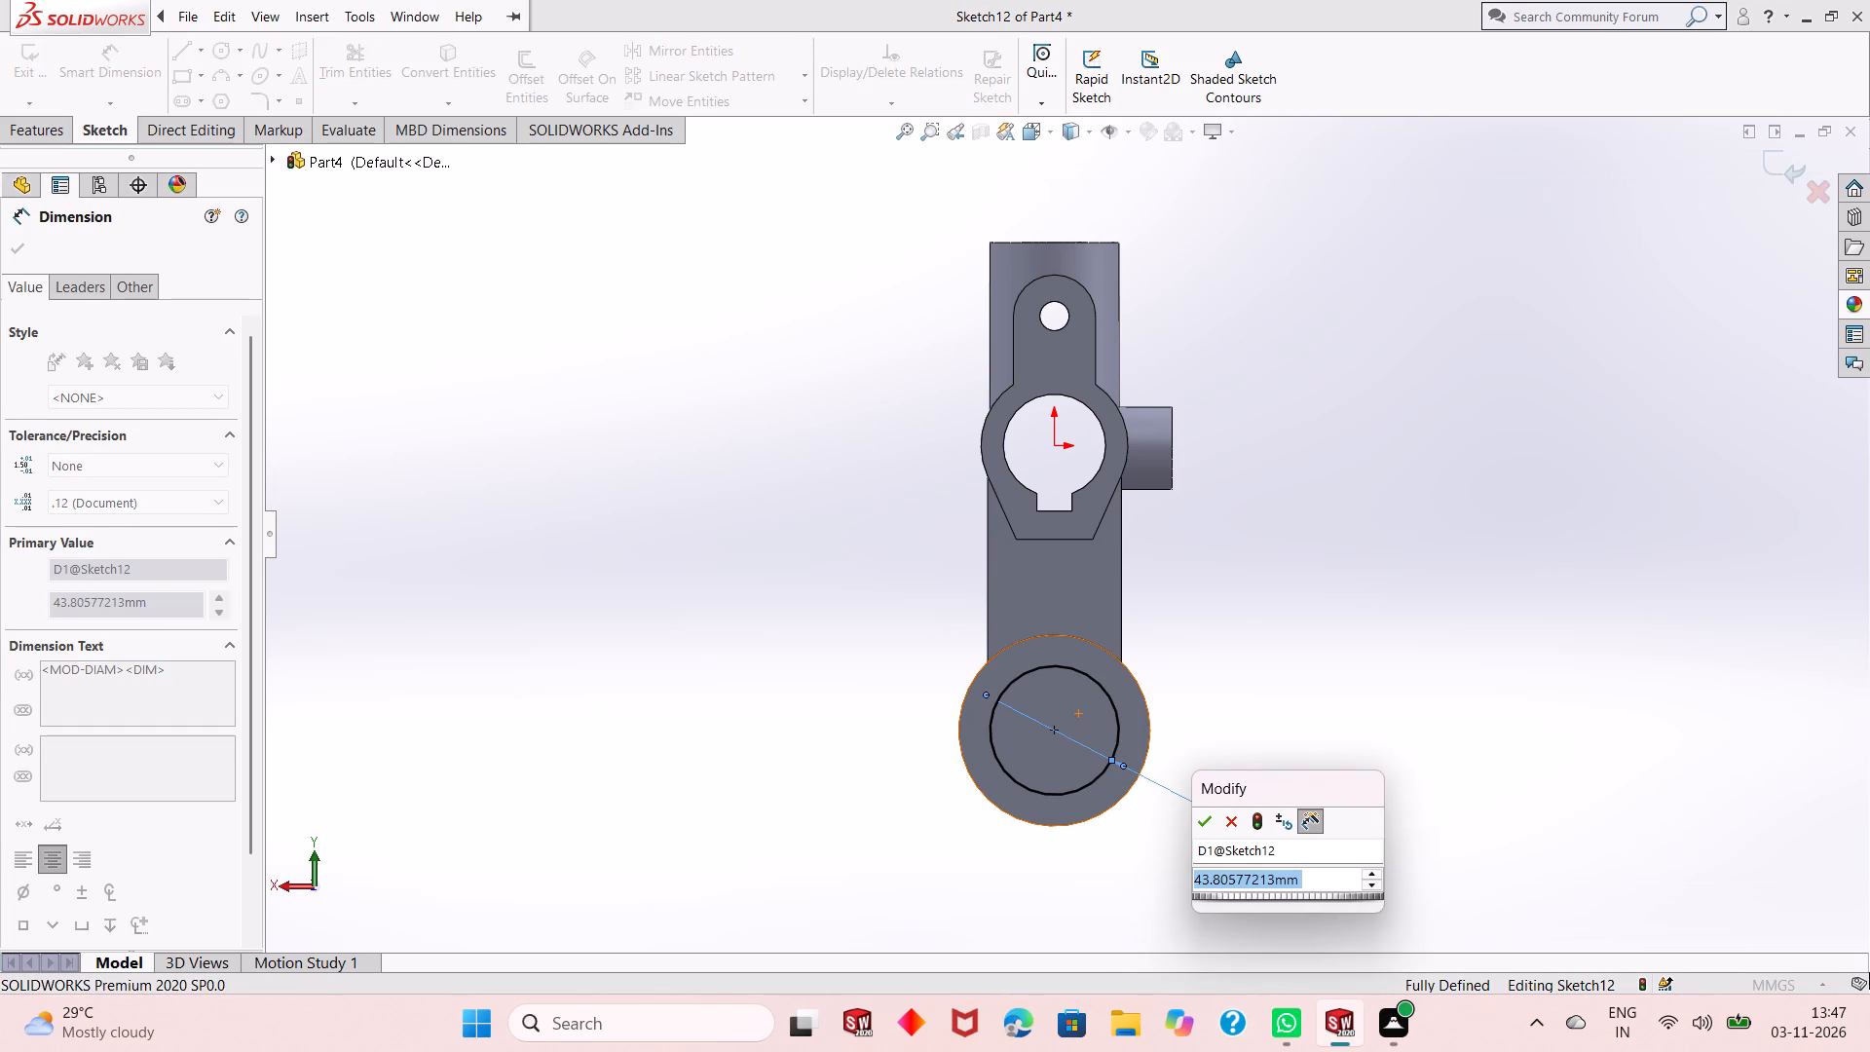
type("41")
key("period")
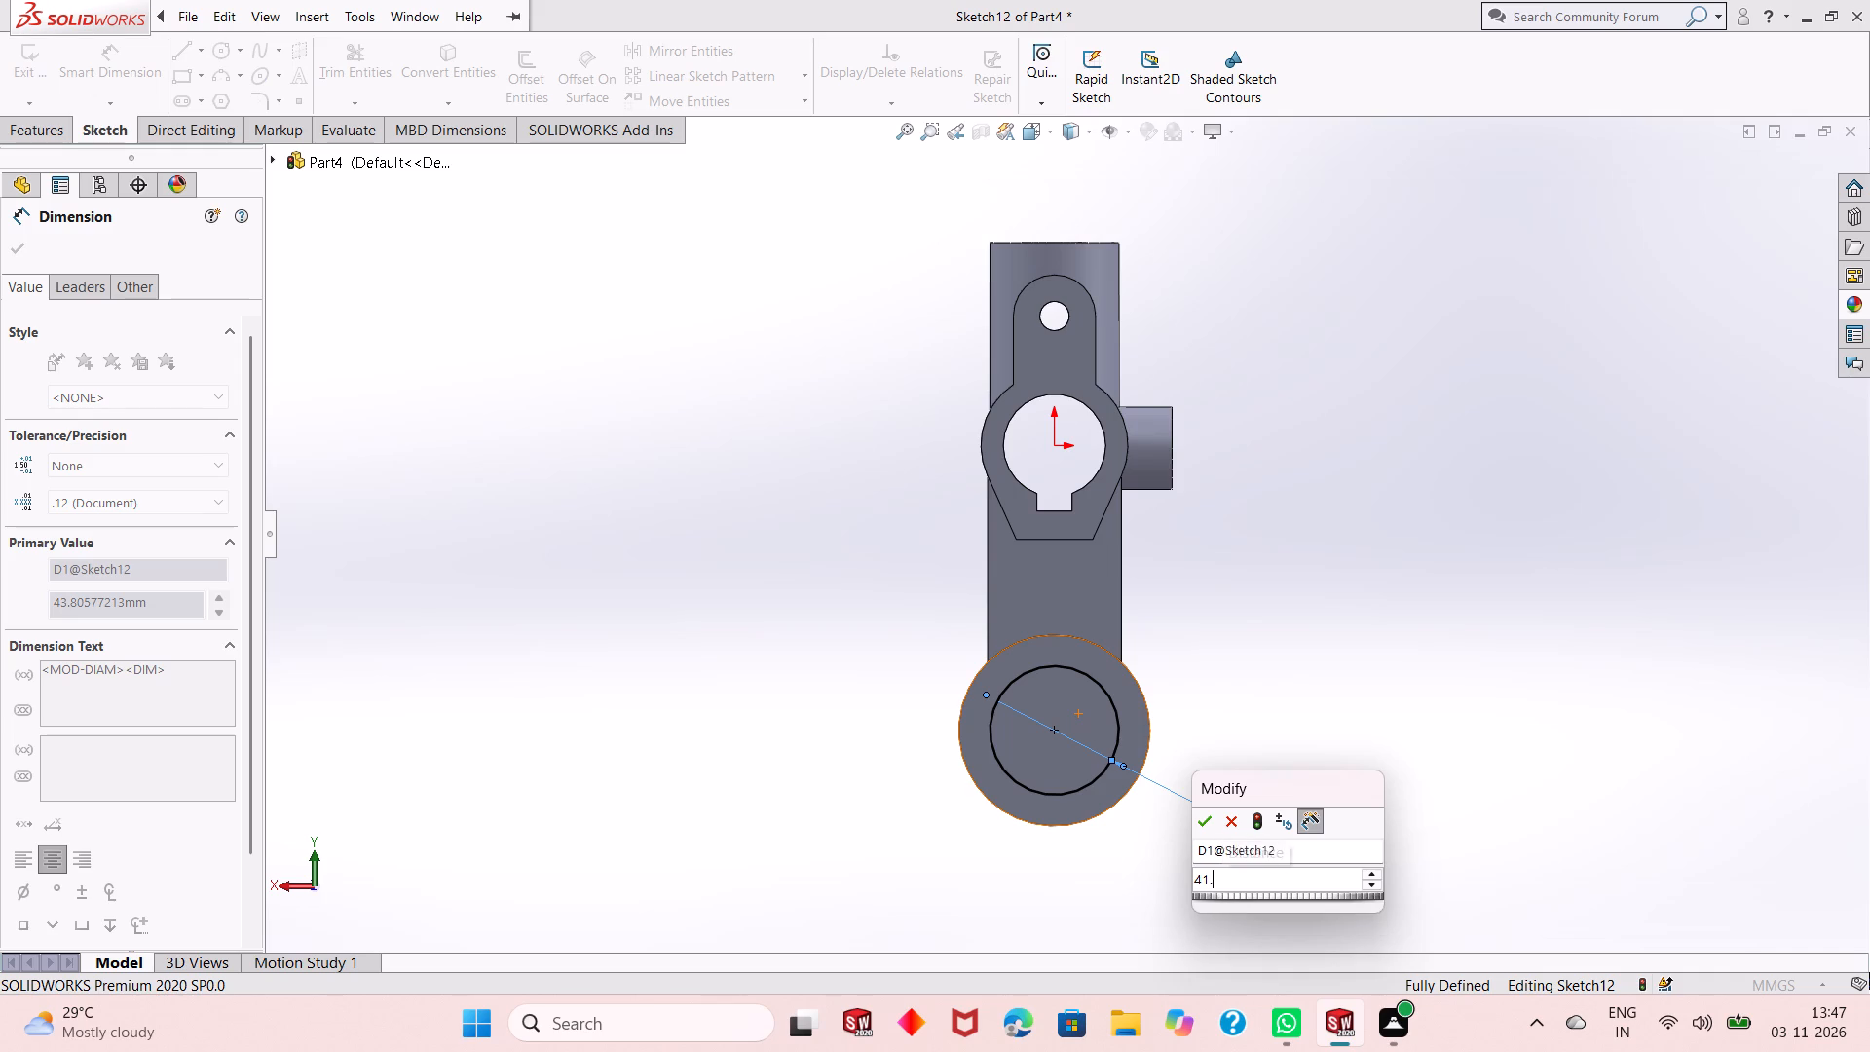
type("25")
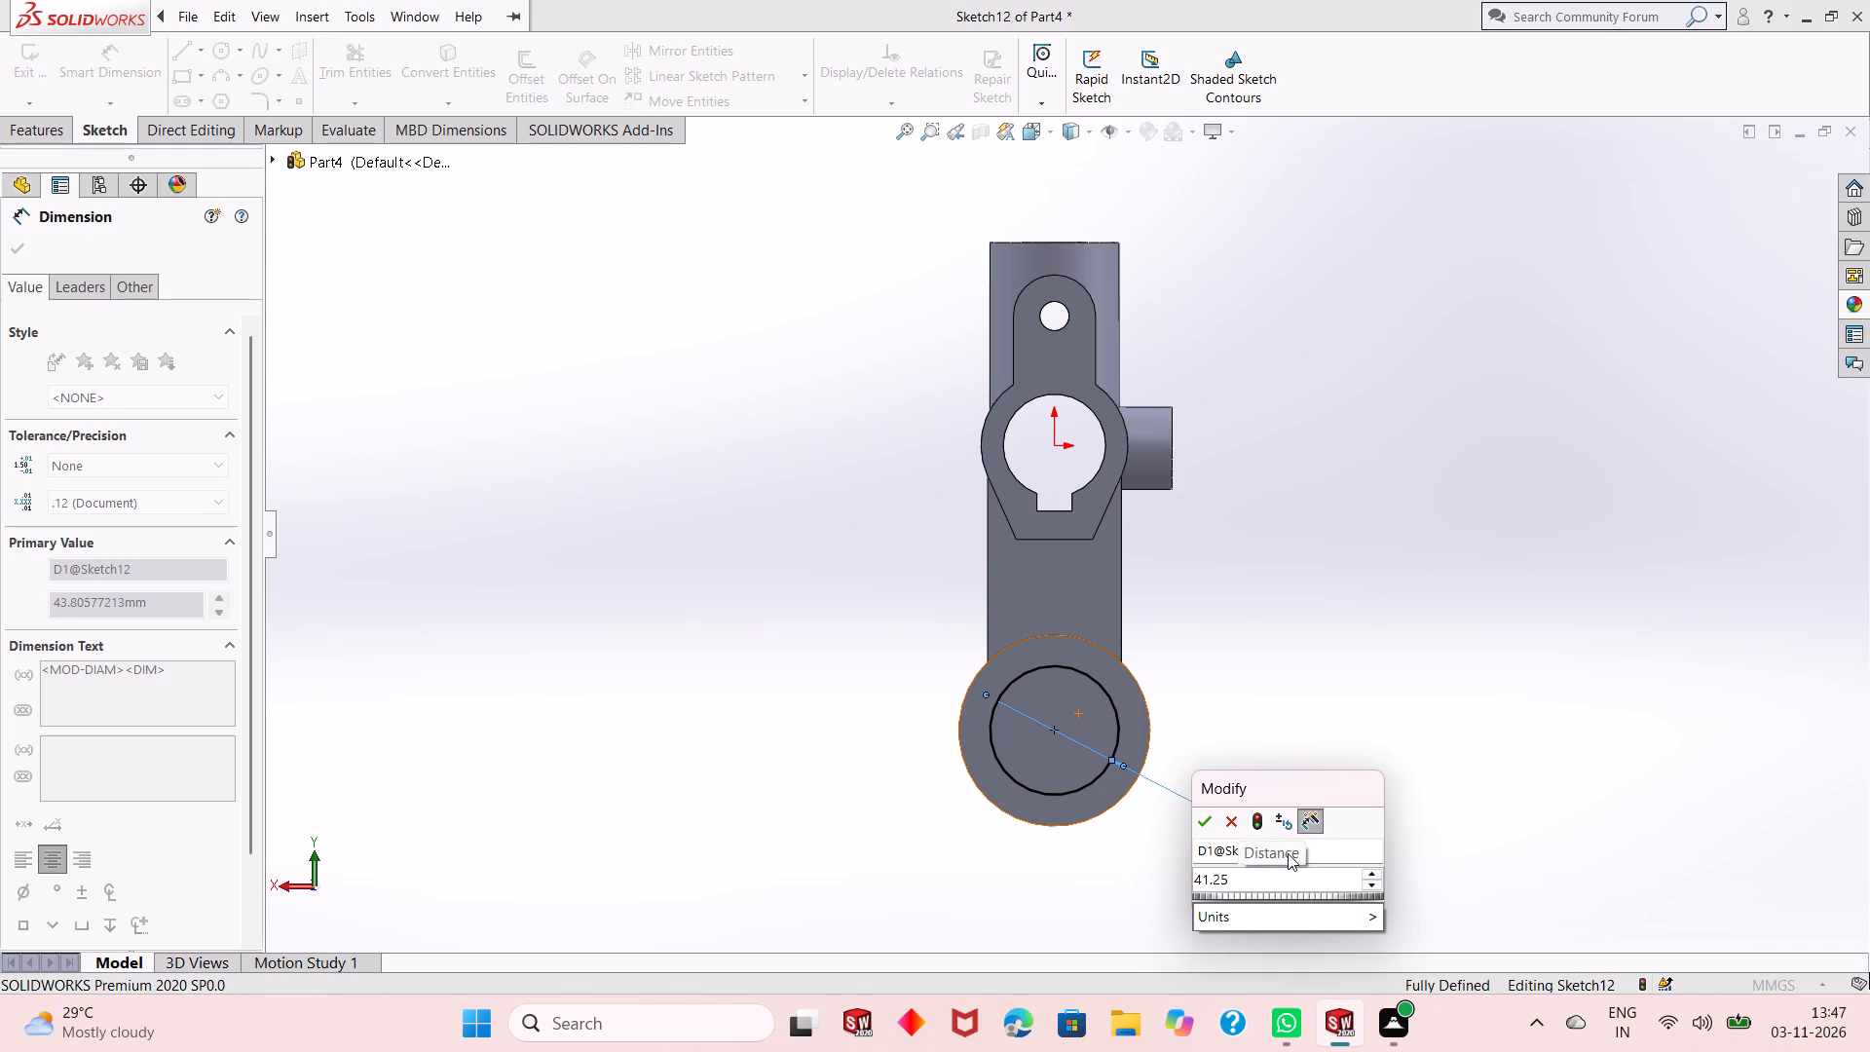
key("Return")
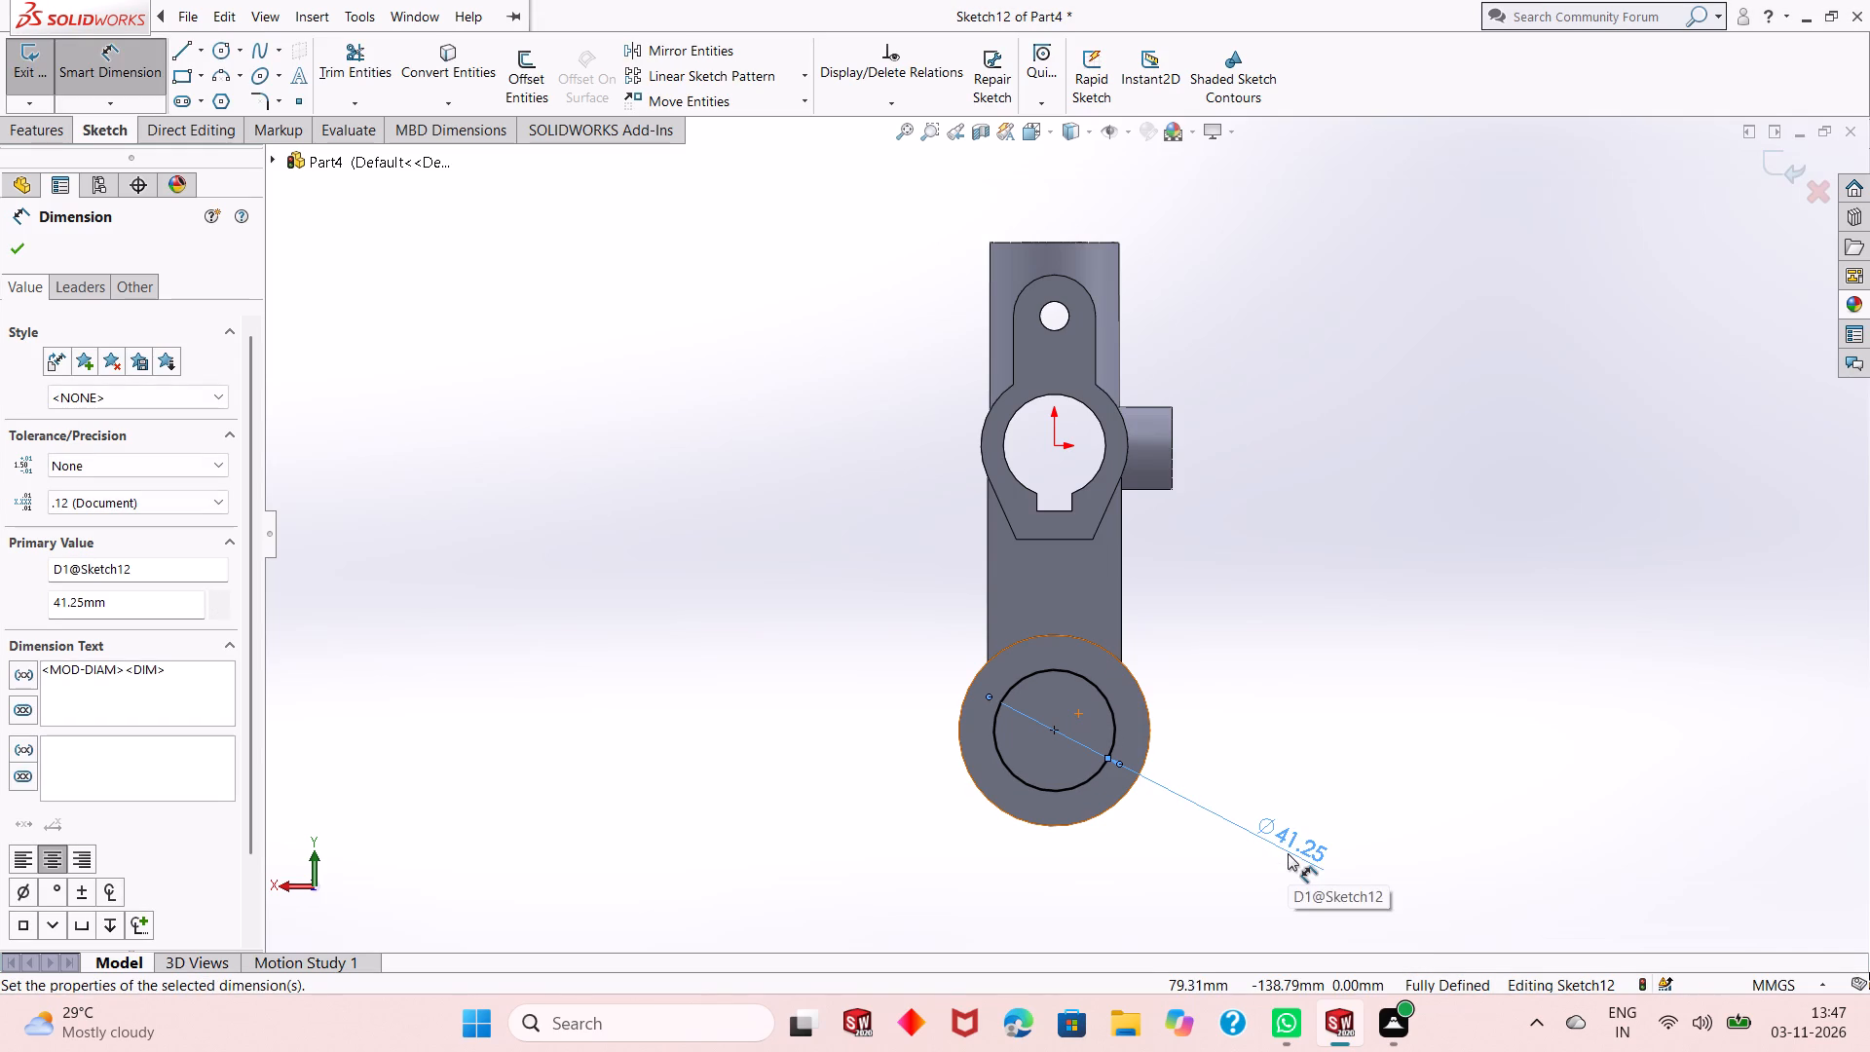
right_click(1223, 592)
left_click(1256, 648)
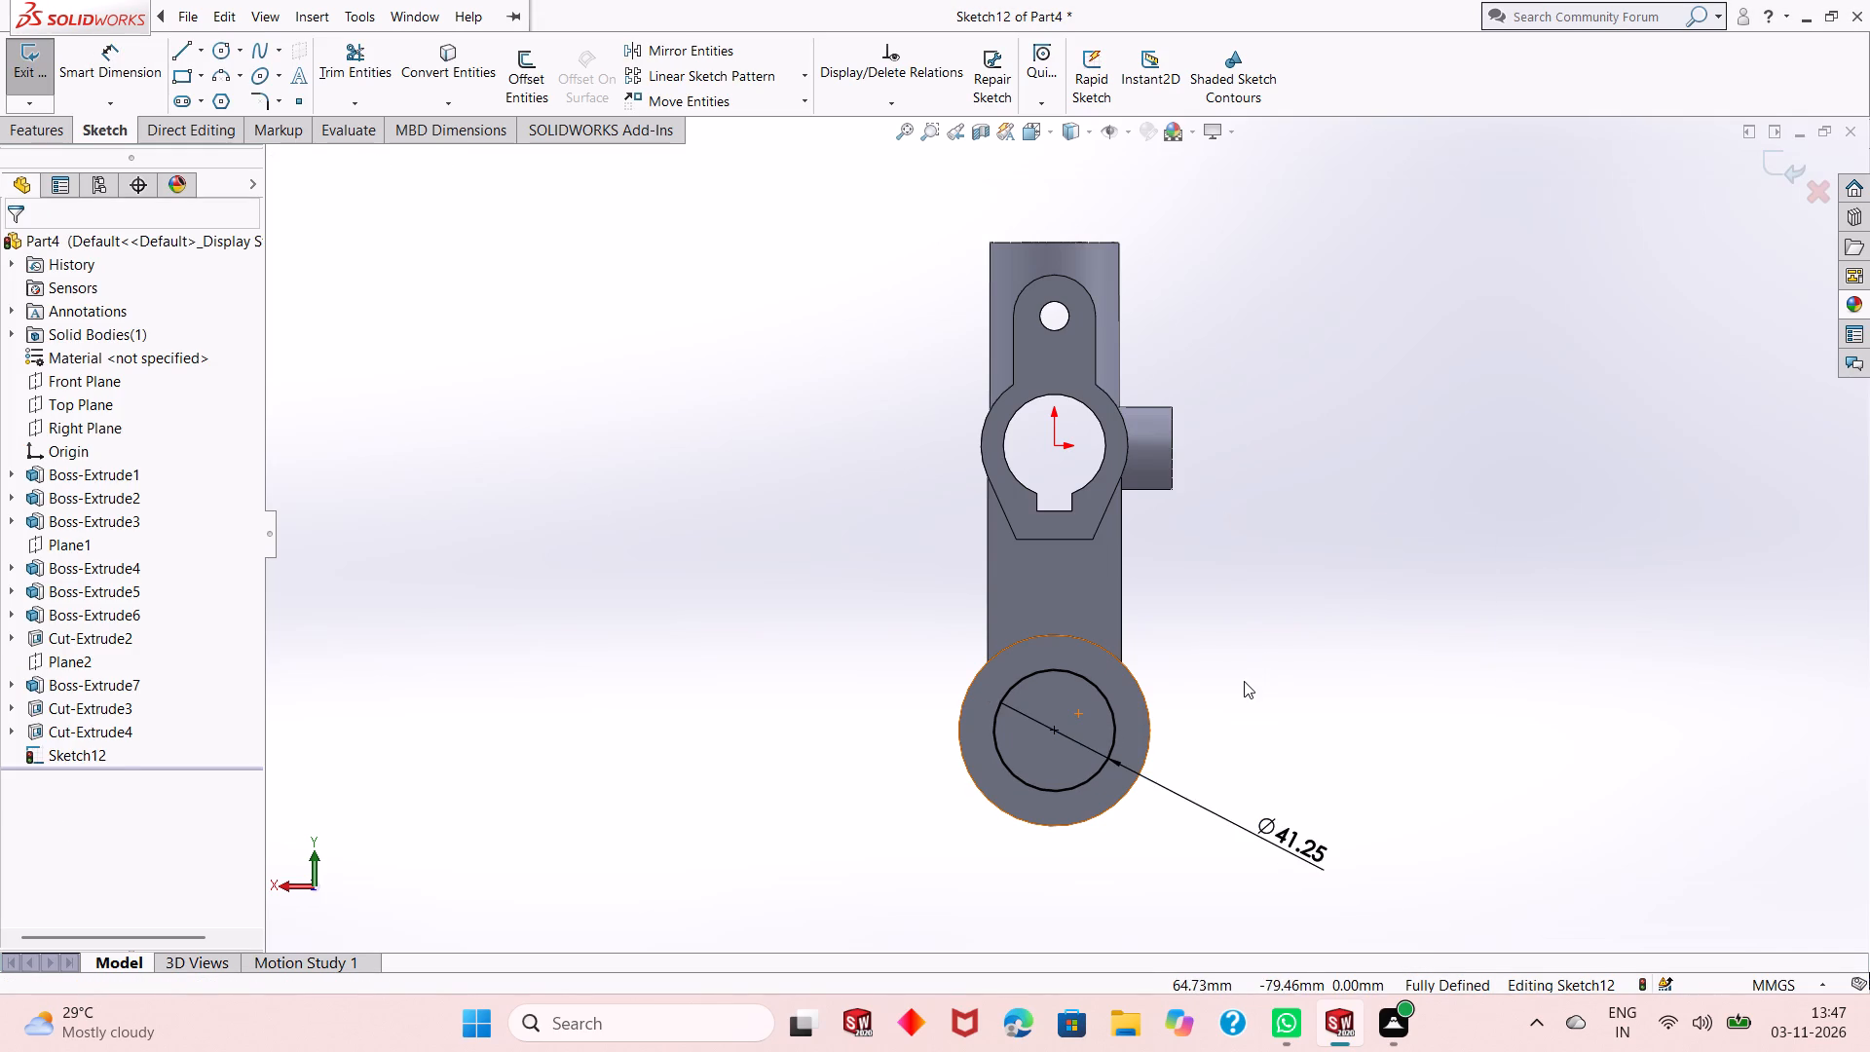
Cut the 41.25 mm circle through the lower cylinder with a Blind Extruded Cut 45 mm deep.
middle_click_drag(1244, 682, 1137, 730)
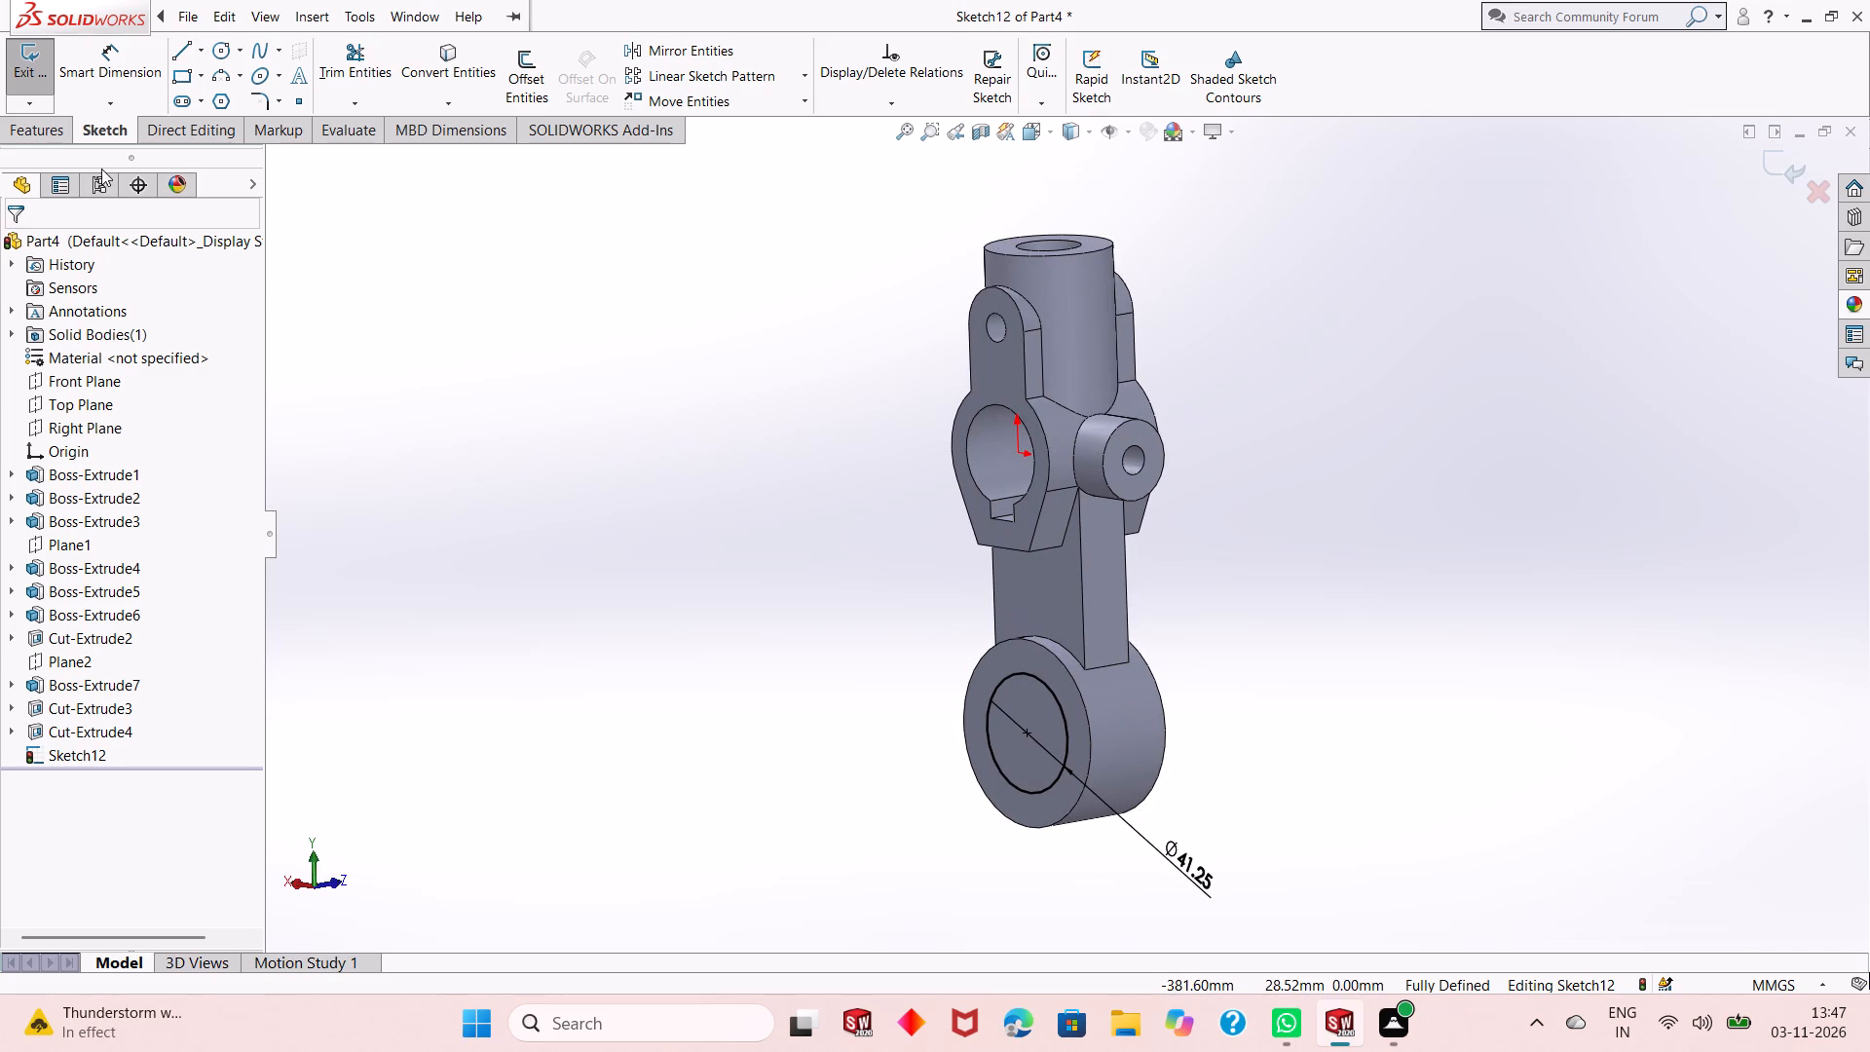
left_click(10, 129)
left_click(334, 66)
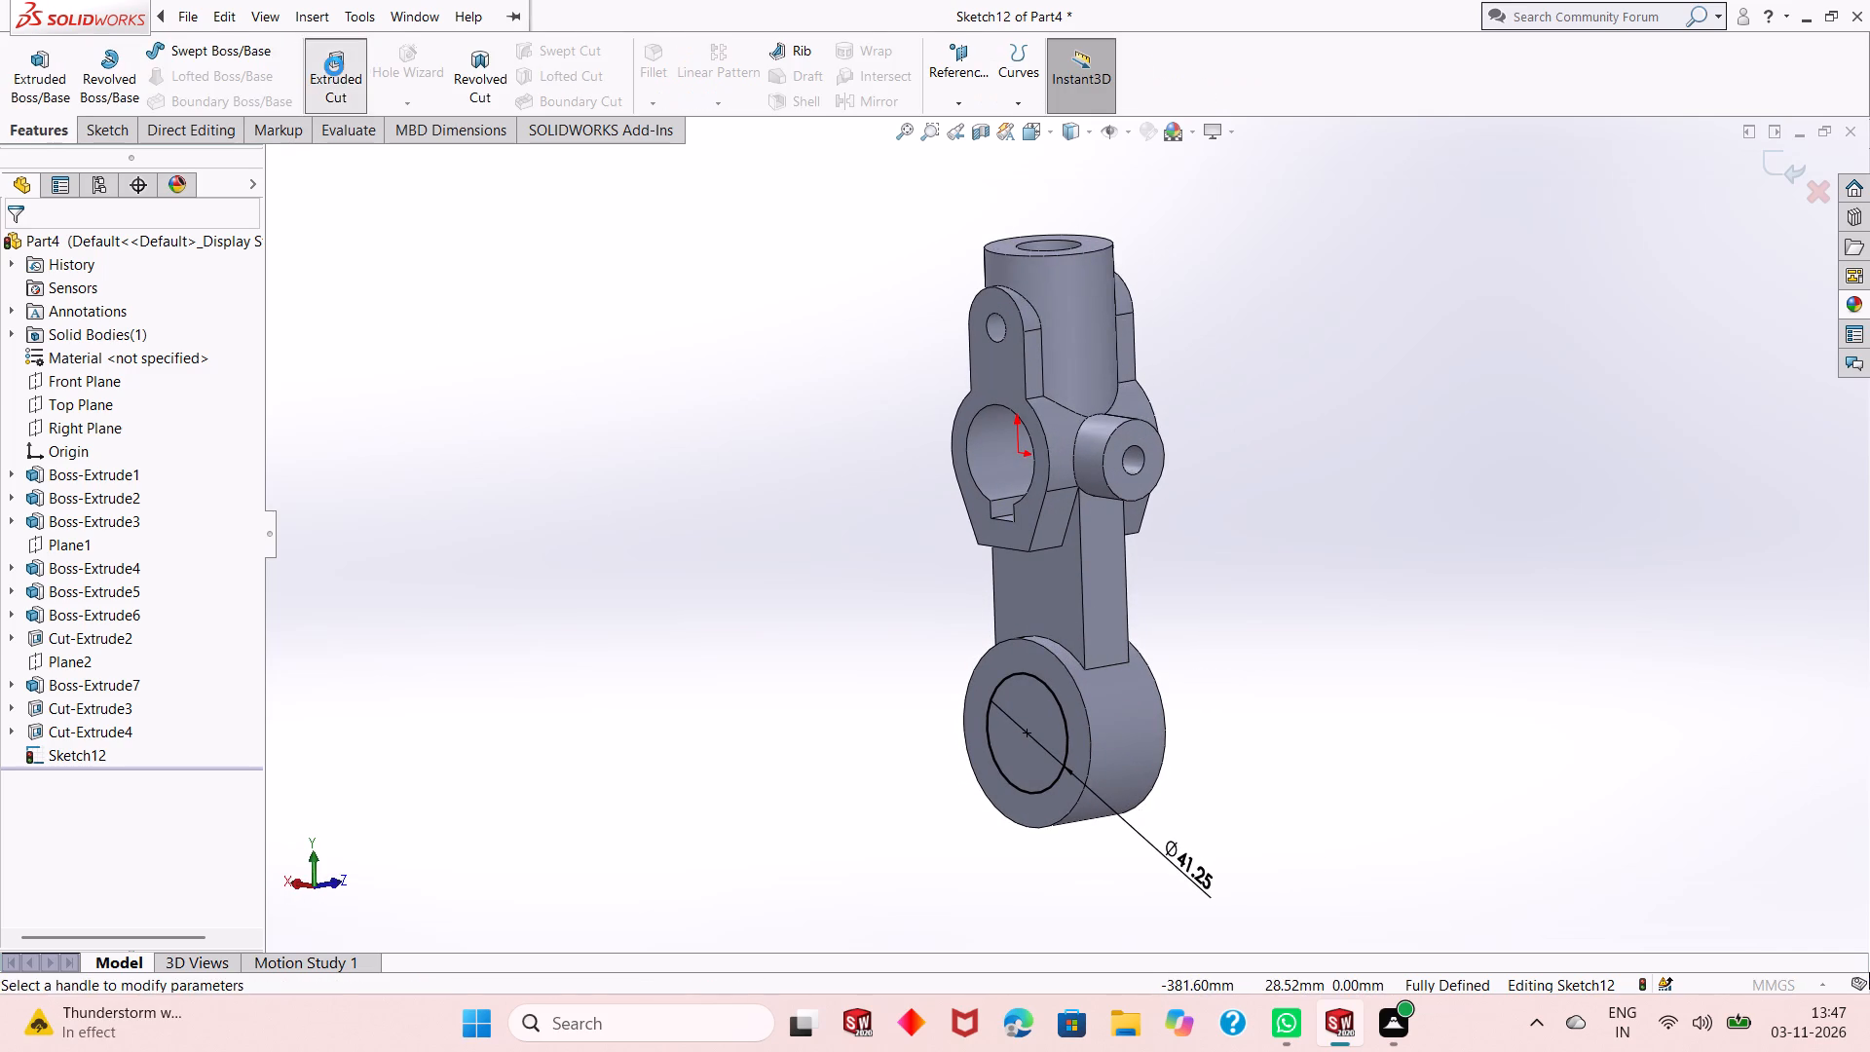
middle_click_drag(599, 479, 540, 545)
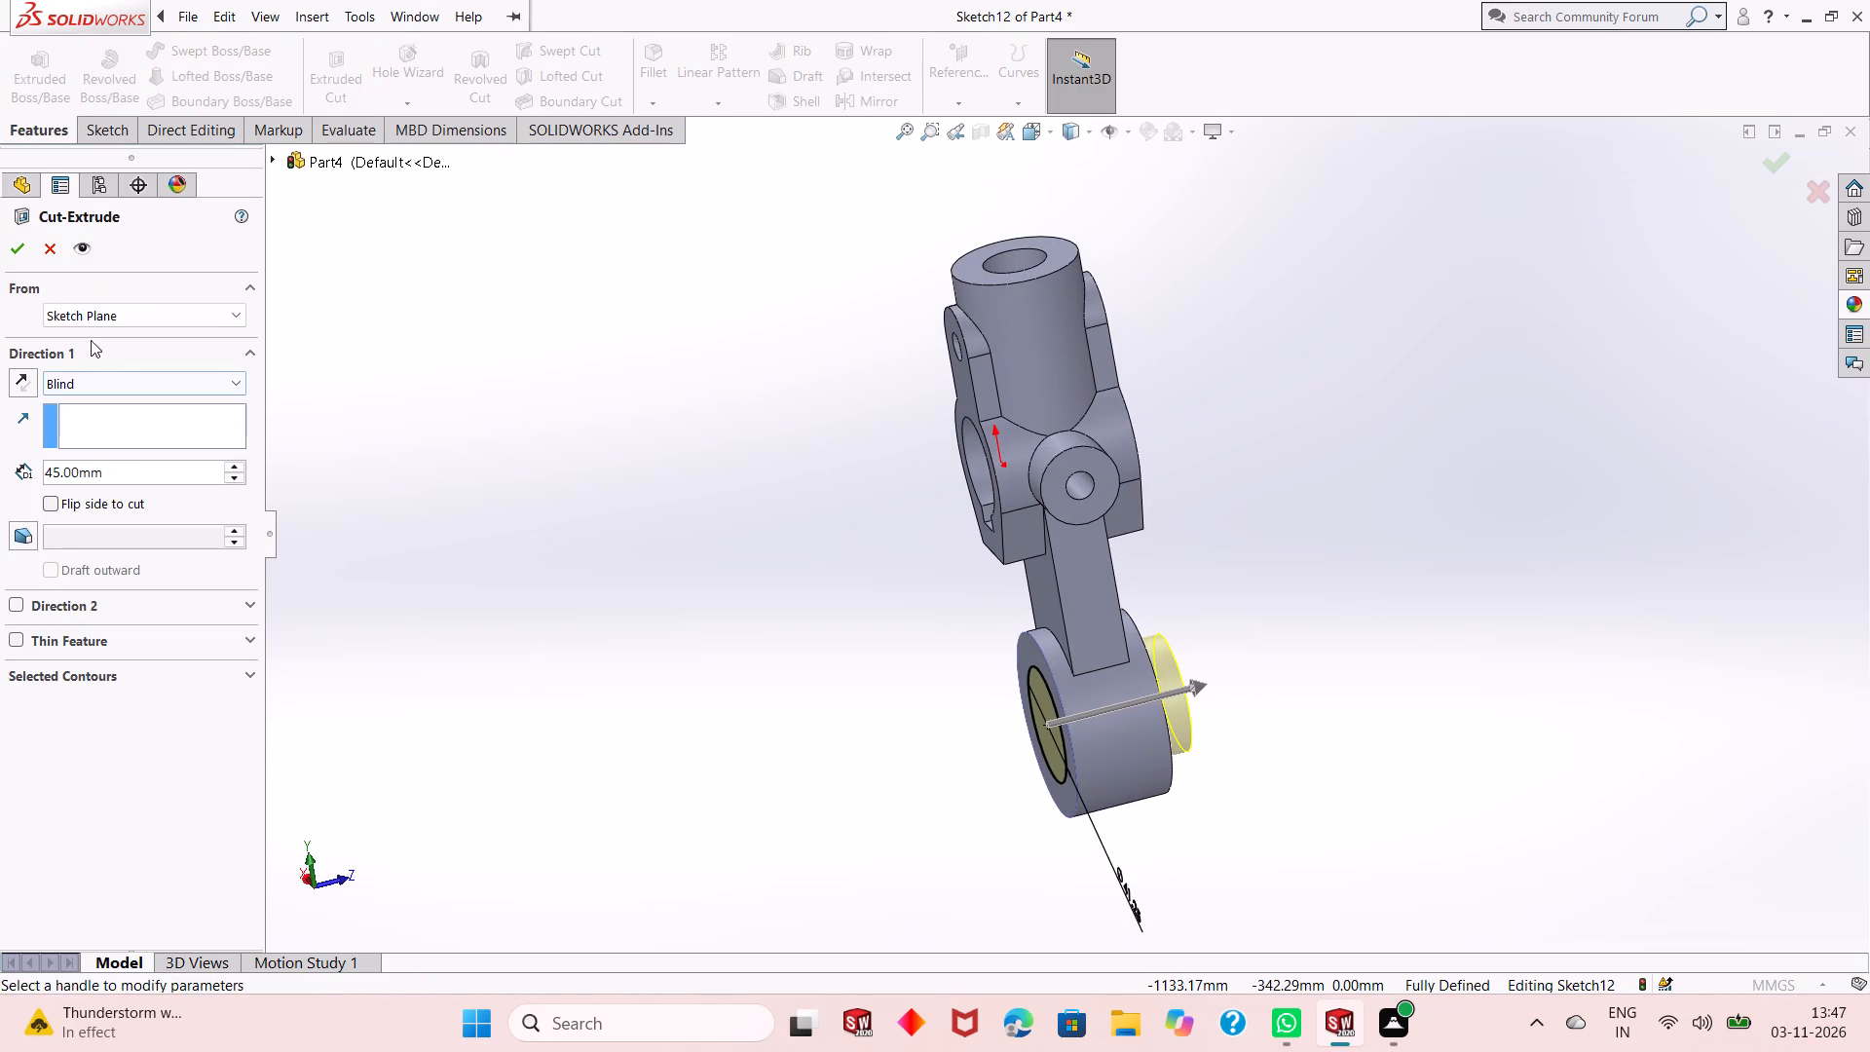
left_click(22, 249)
key("Escape")
Start a new sketch on the Right Plane, viewed normal to the plane.
middle_click_drag(1329, 776, 1264, 828)
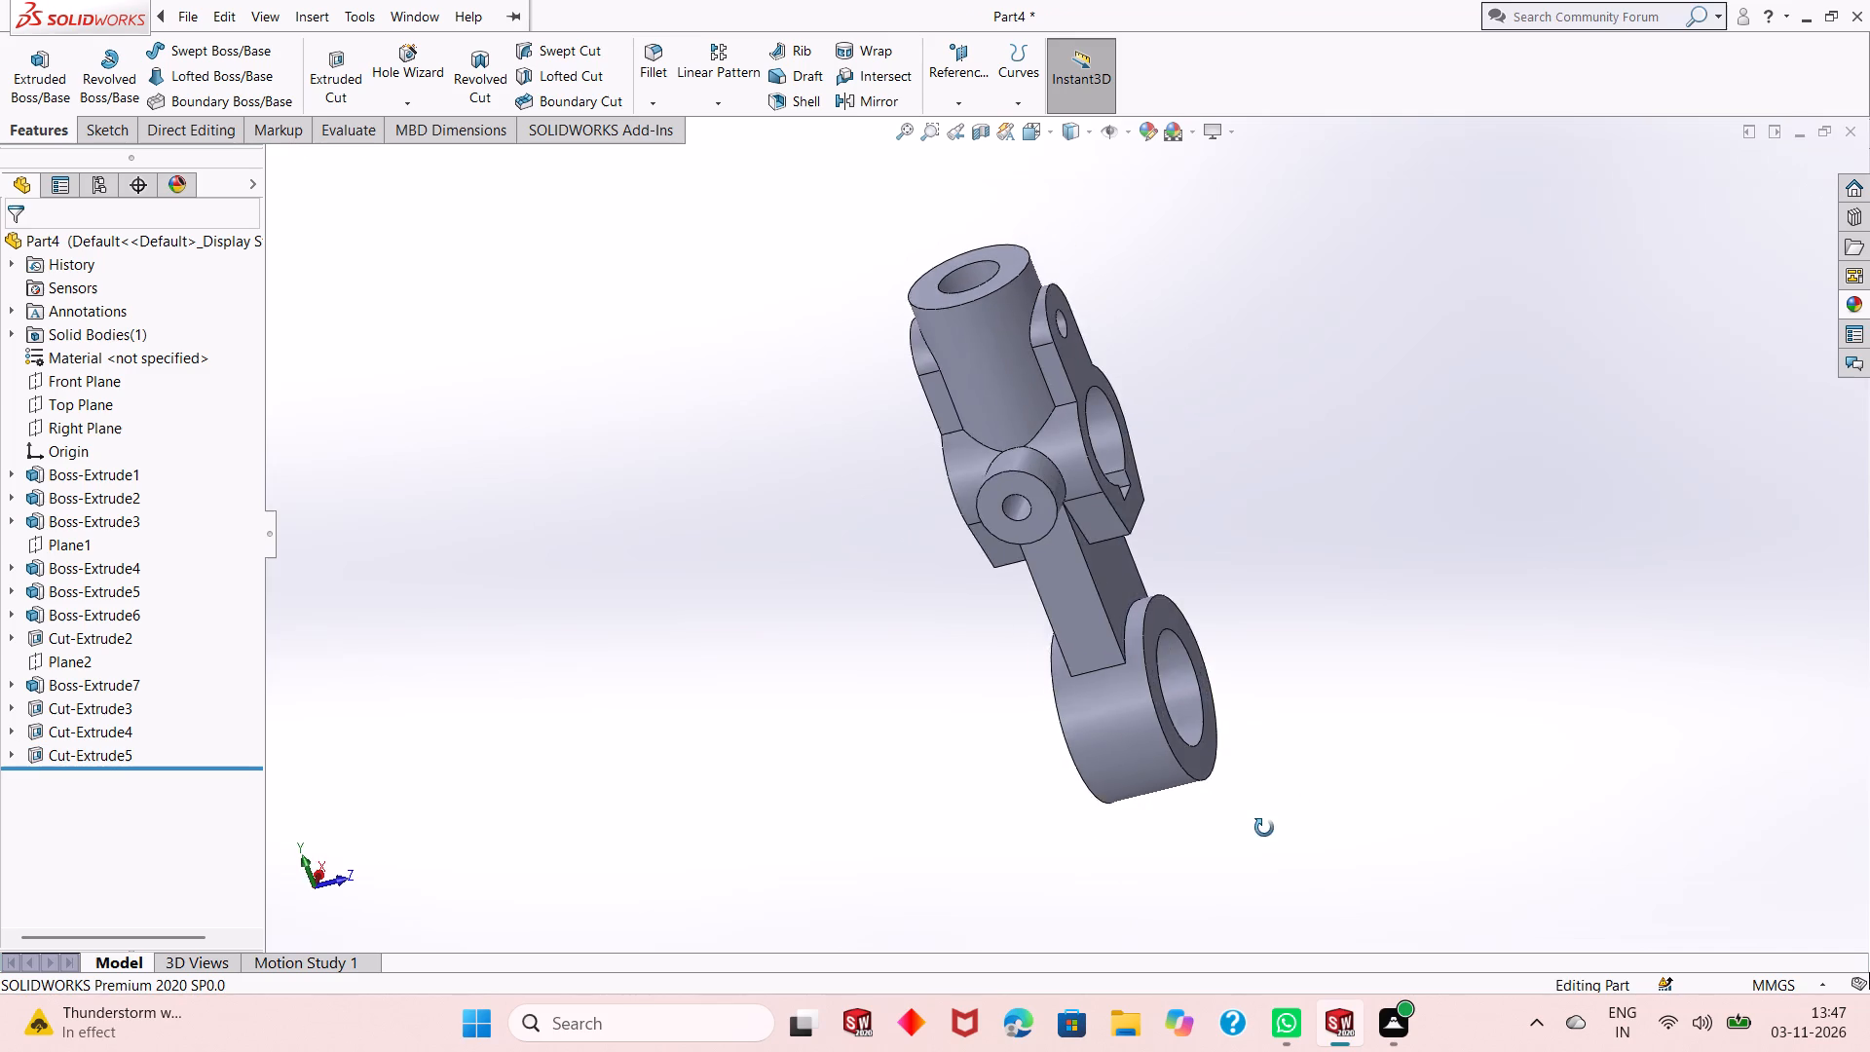
middle_click_drag(1264, 828, 1367, 680)
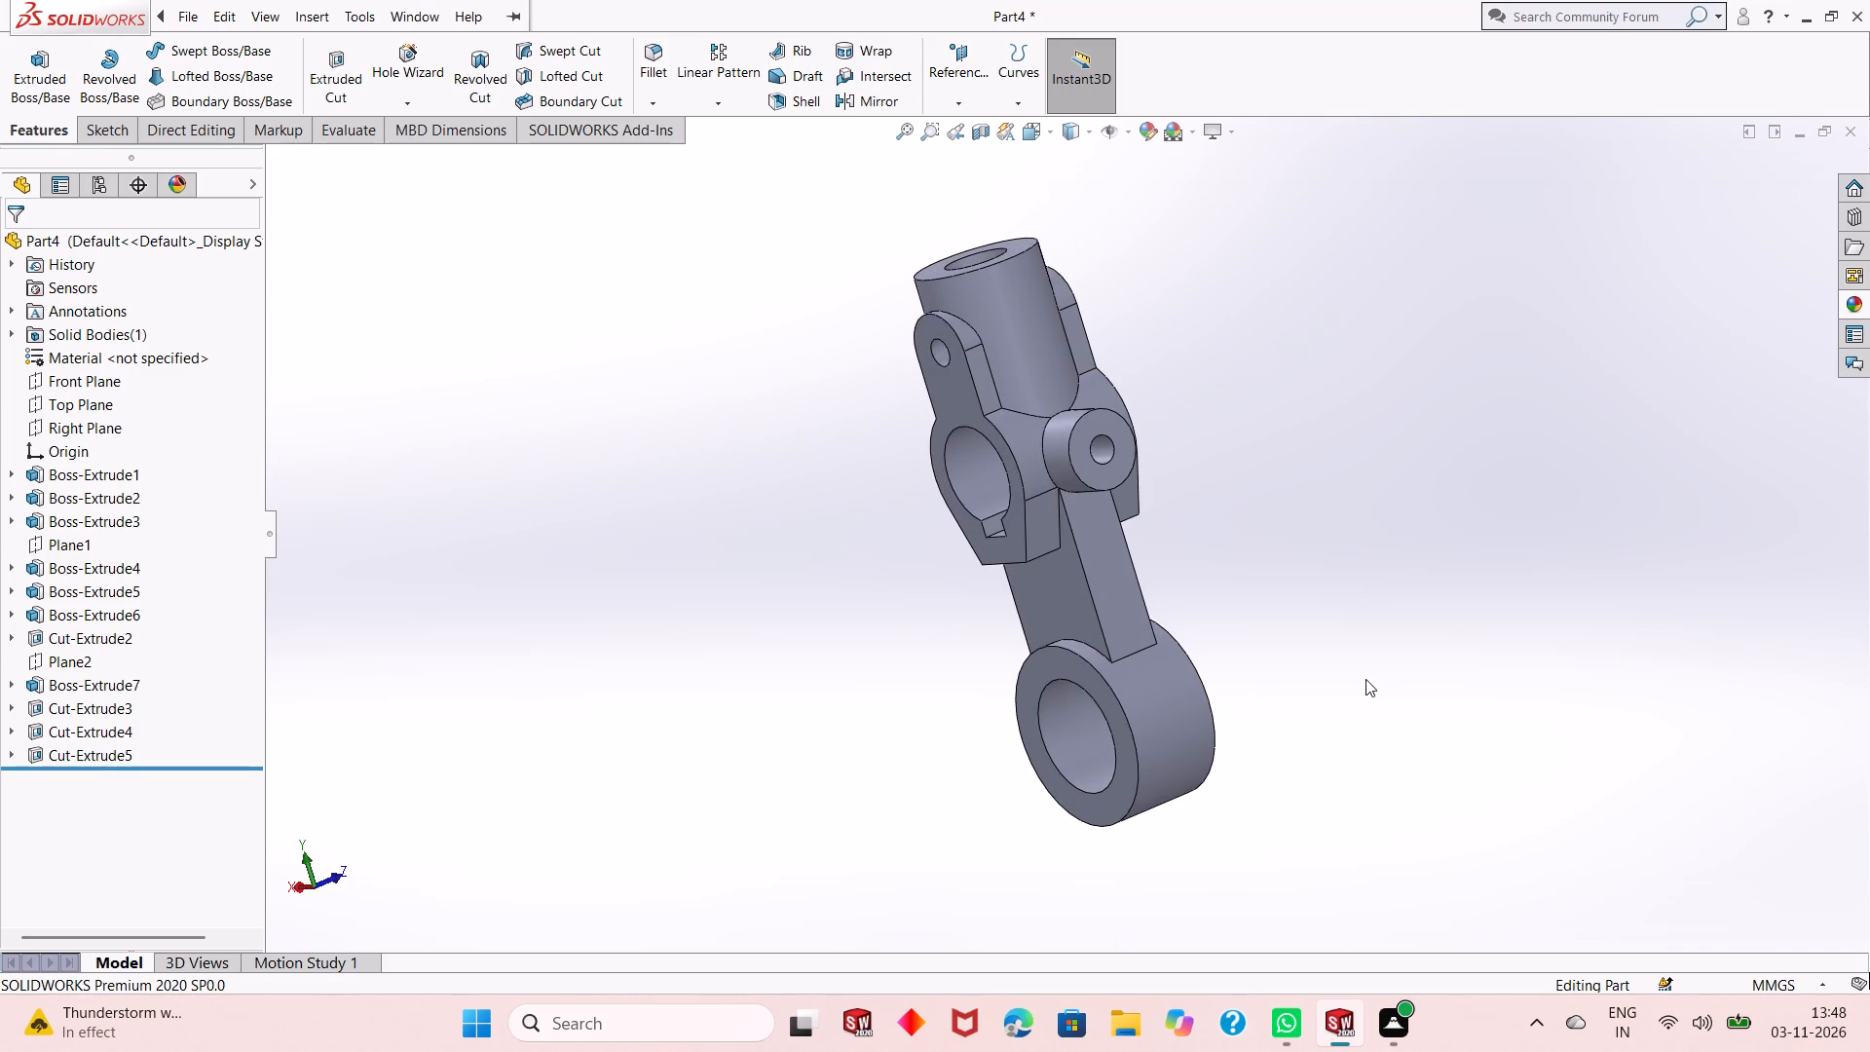
middle_click_drag(1272, 596, 1617, 426)
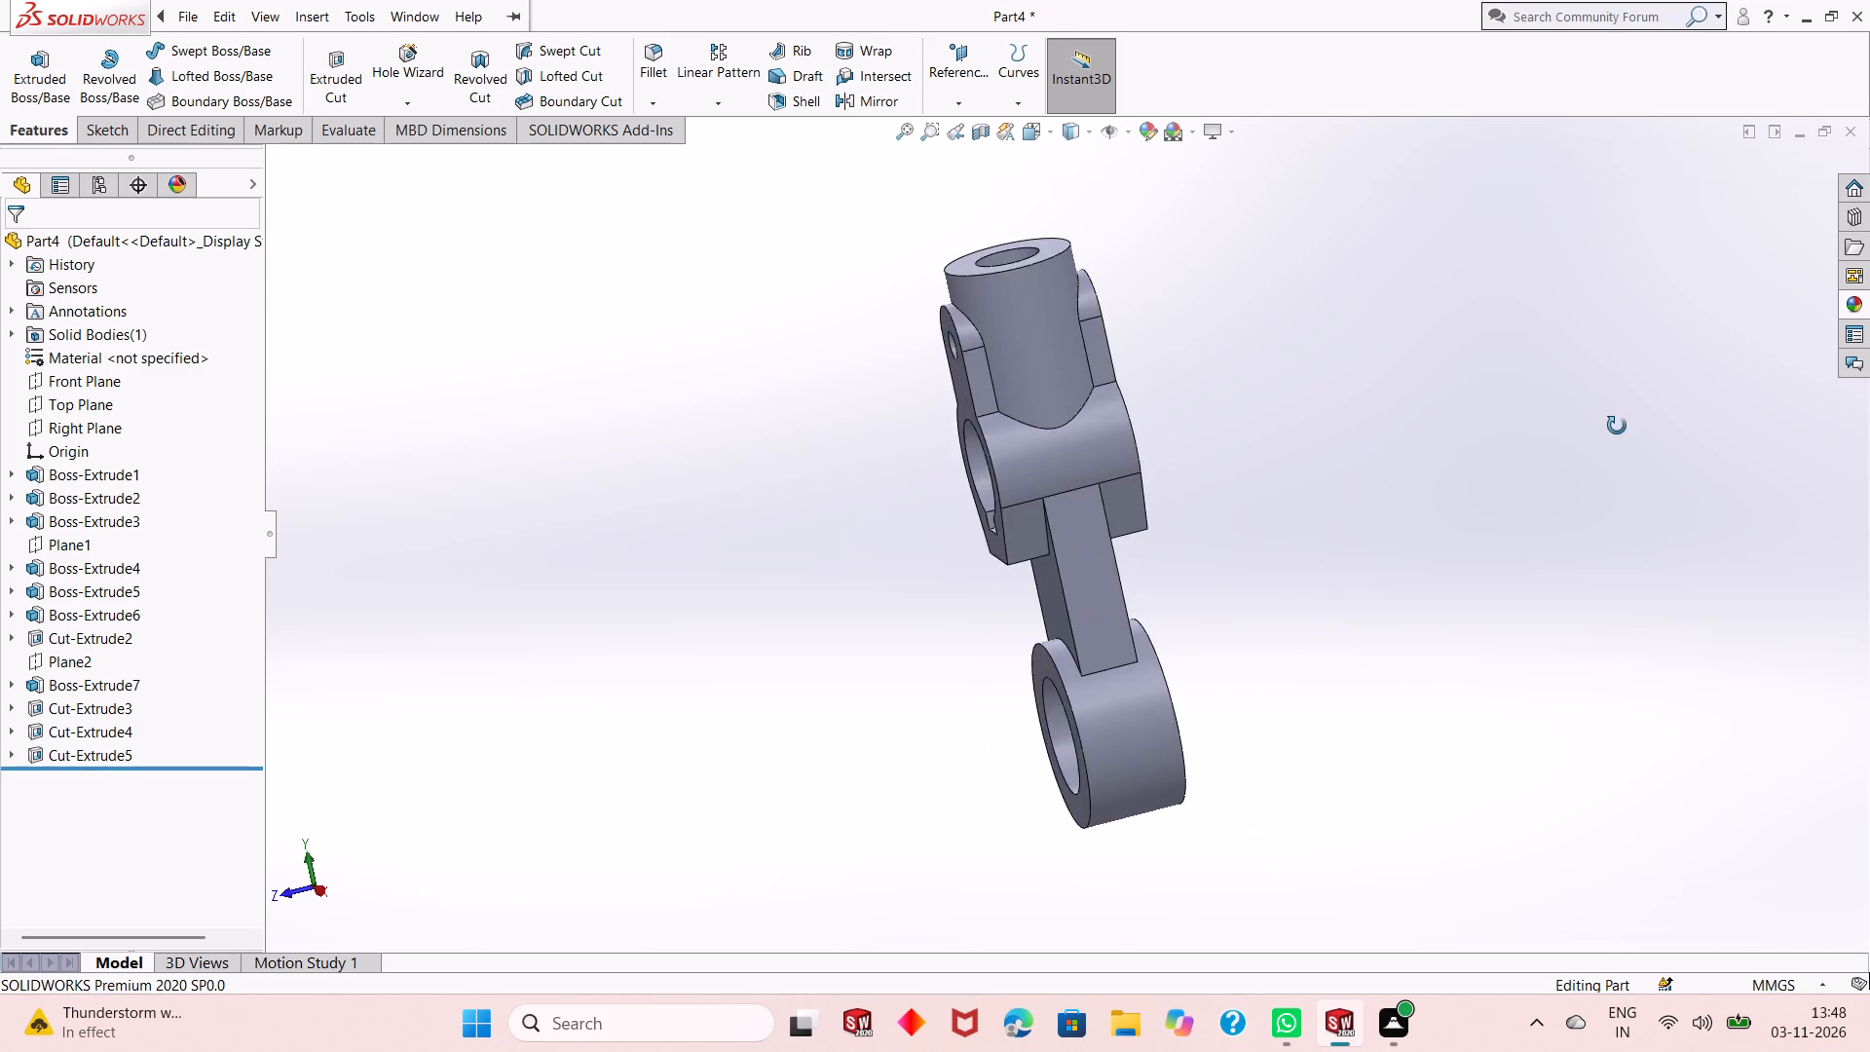
middle_click_drag(1617, 426, 1175, 526)
middle_click_drag(1174, 539, 1252, 604)
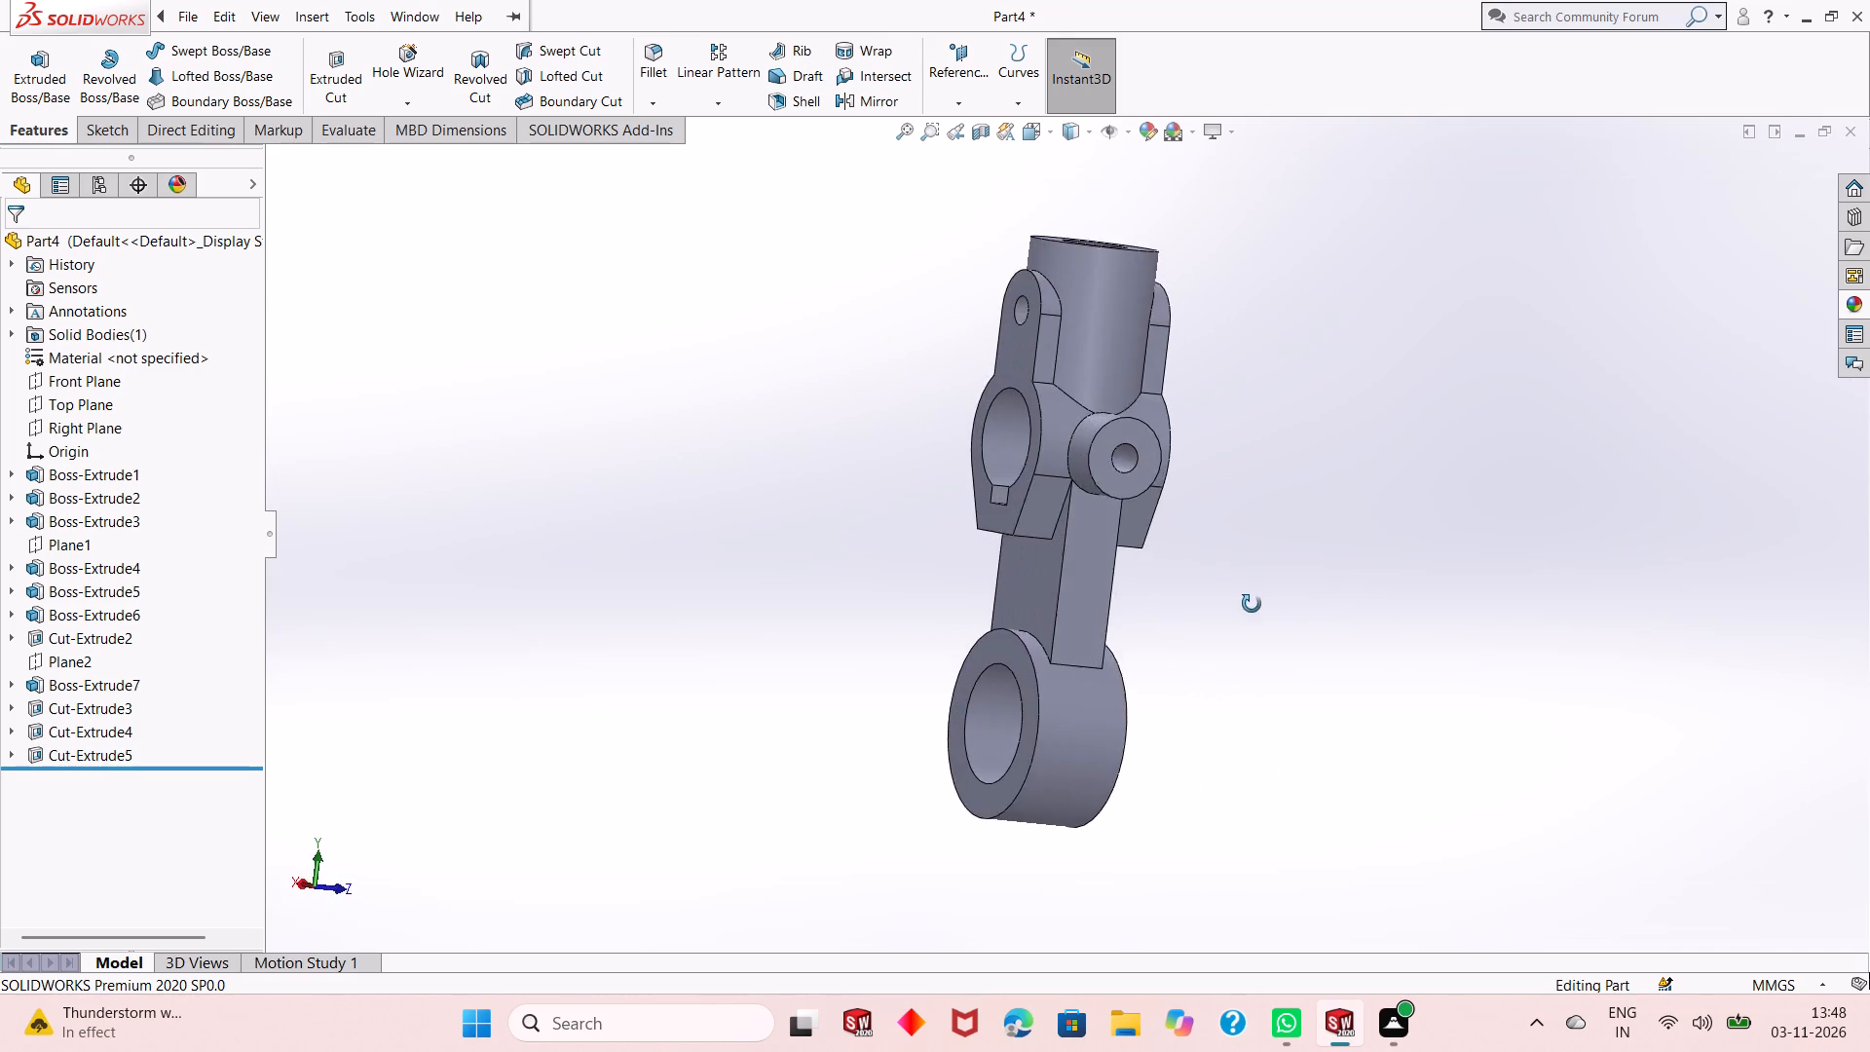
middle_click_drag(1252, 604, 1326, 641)
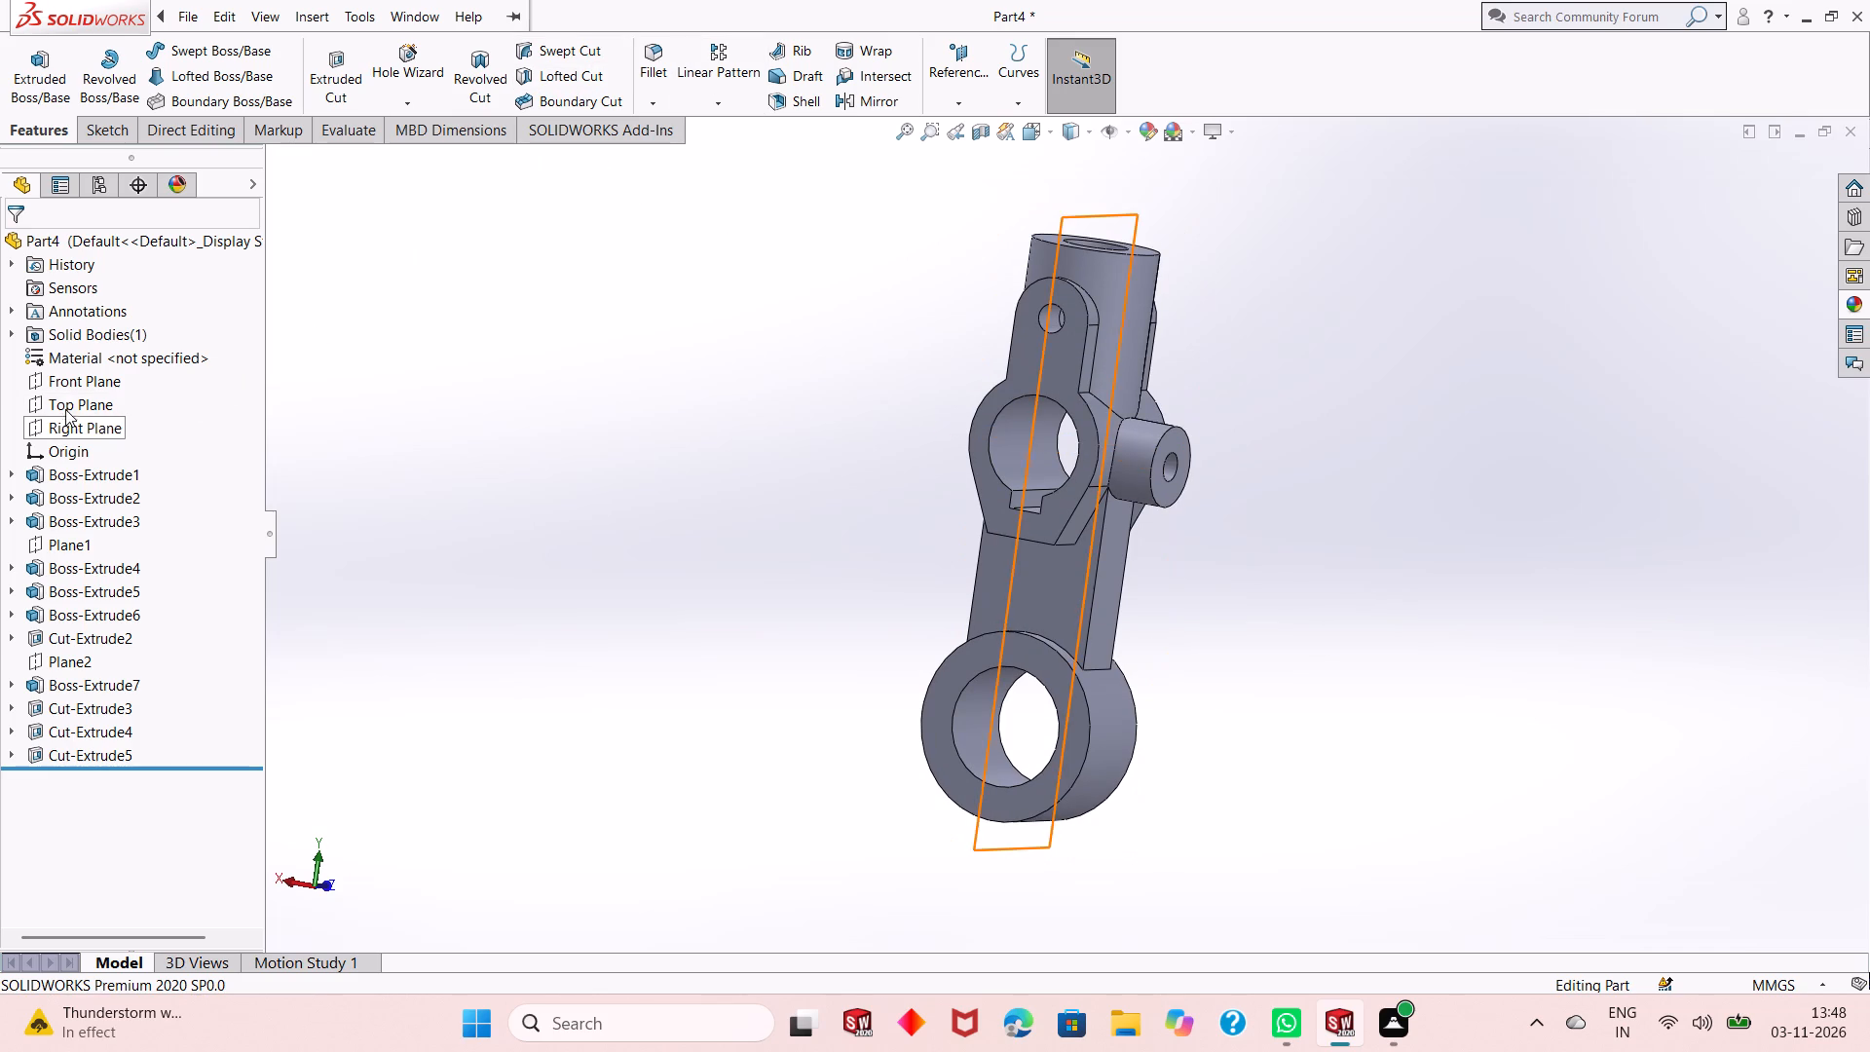
left_click(74, 435)
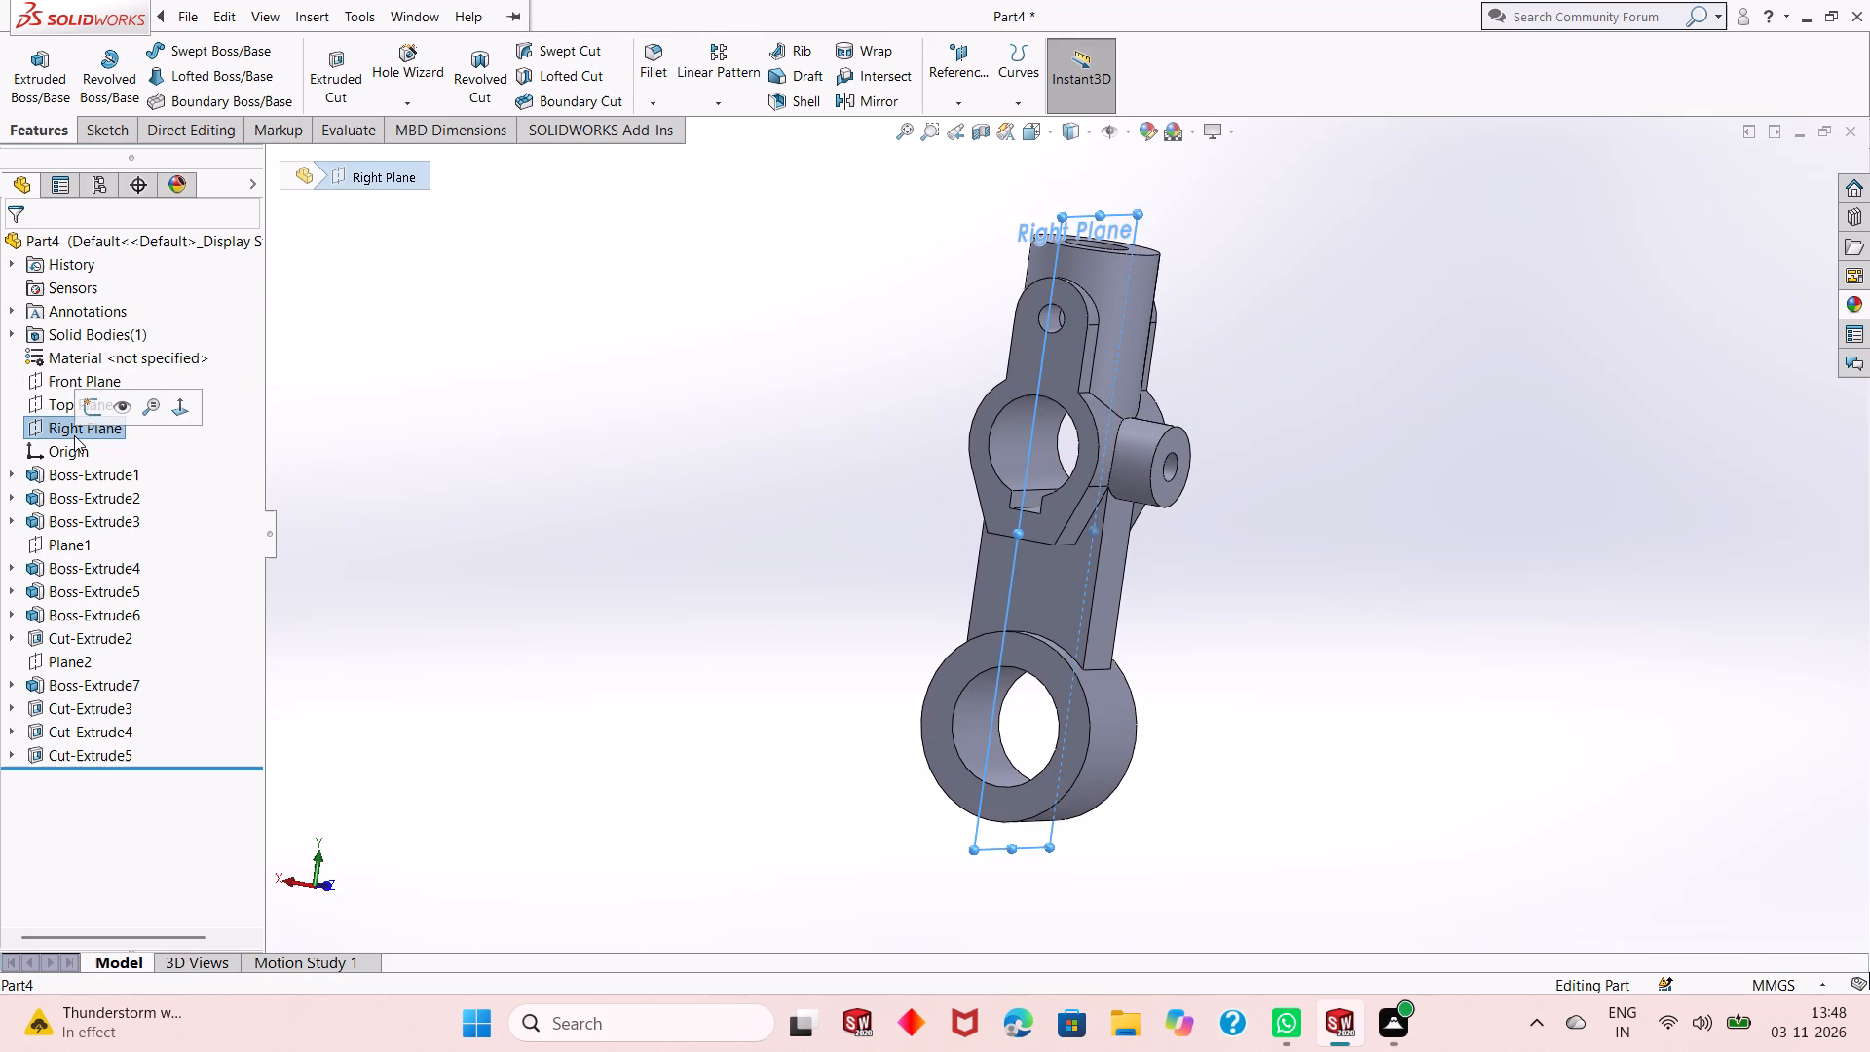
left_click(83, 416)
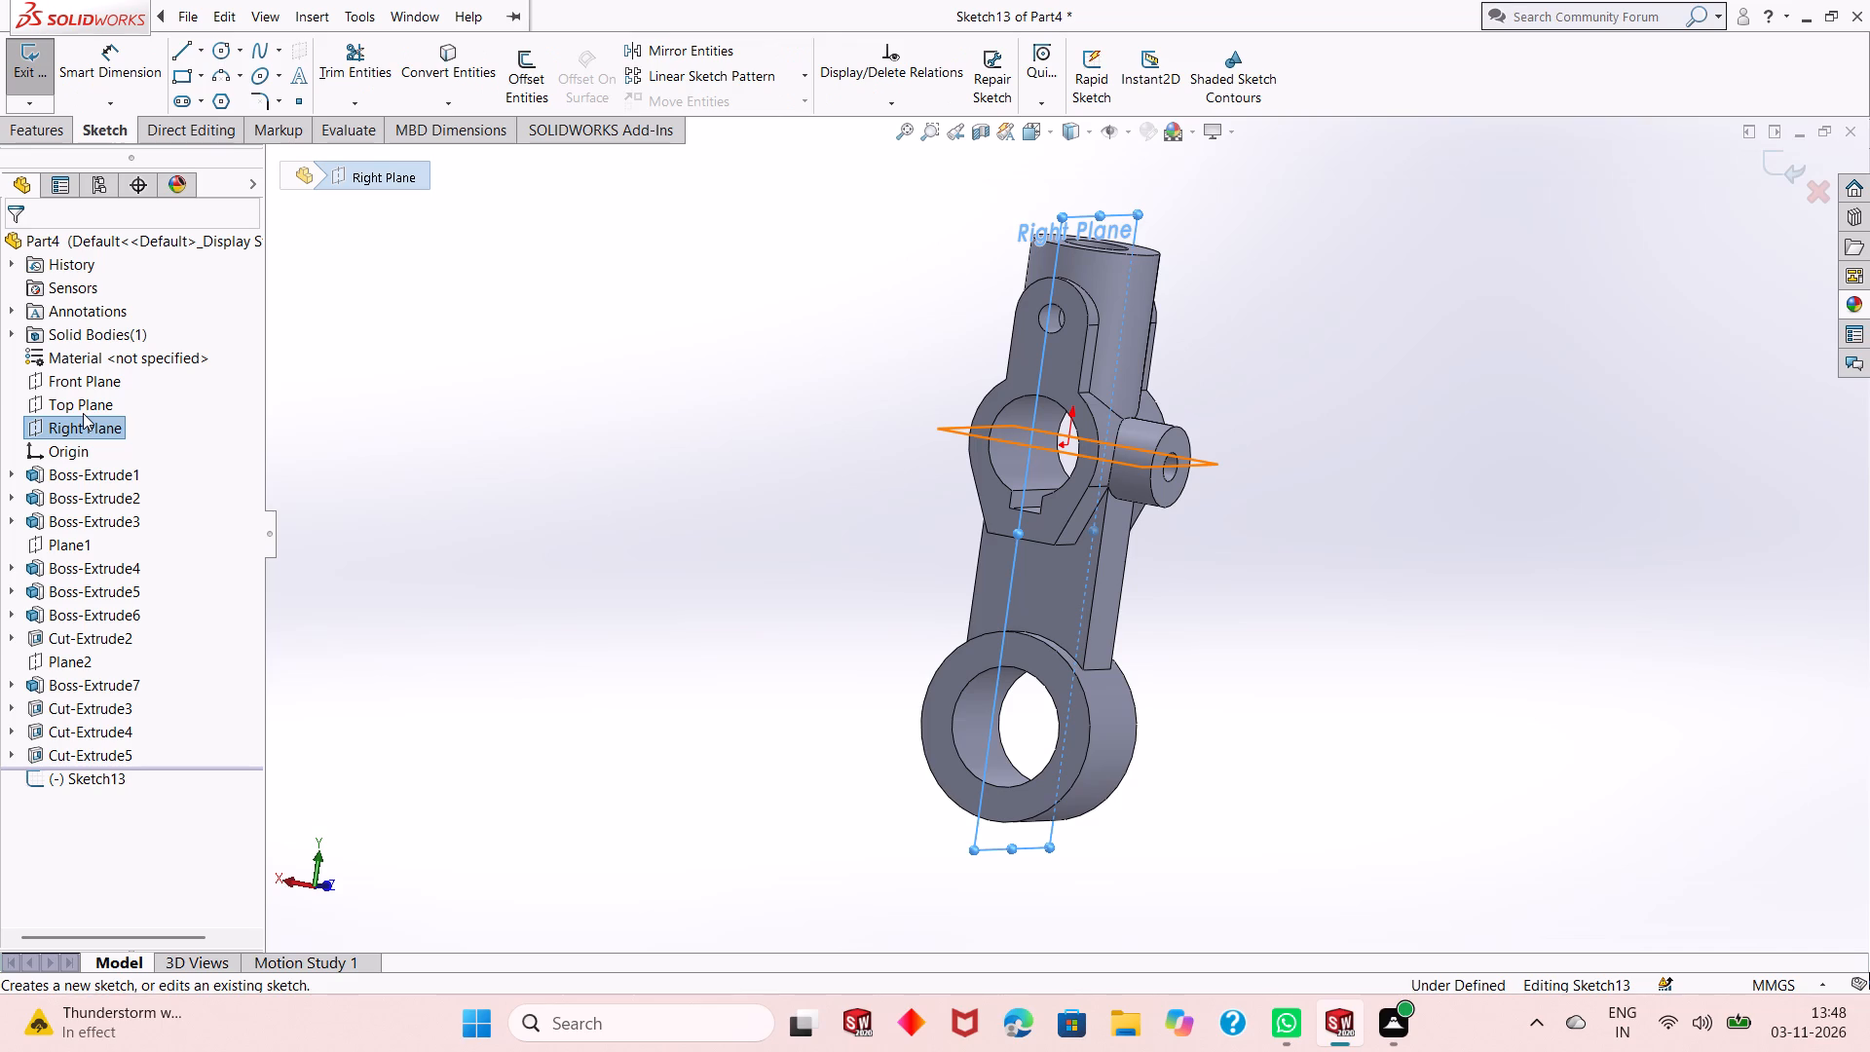
key("ctrl+8")
key("Escape")
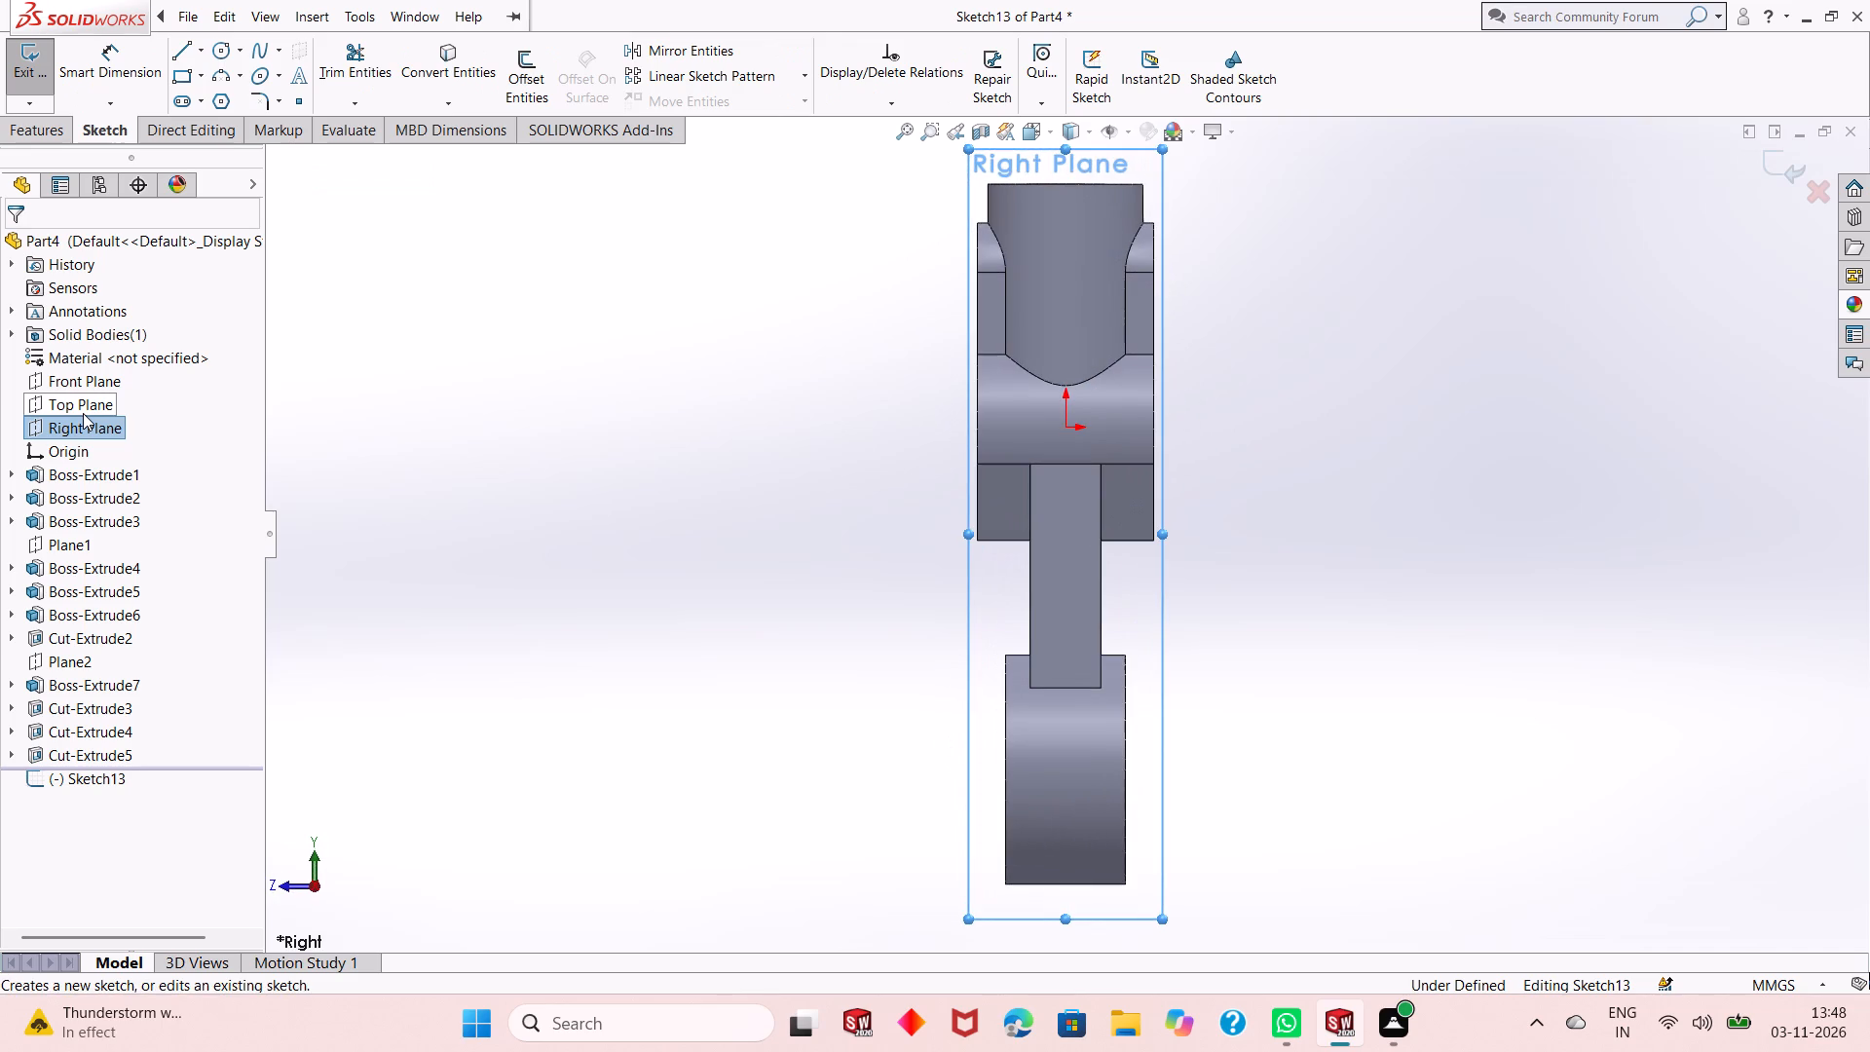
Sketch a circle about 9.9 mm in diameter on the lower cylinder, centred about 98 mm directly below the origin.
left_click(218, 47)
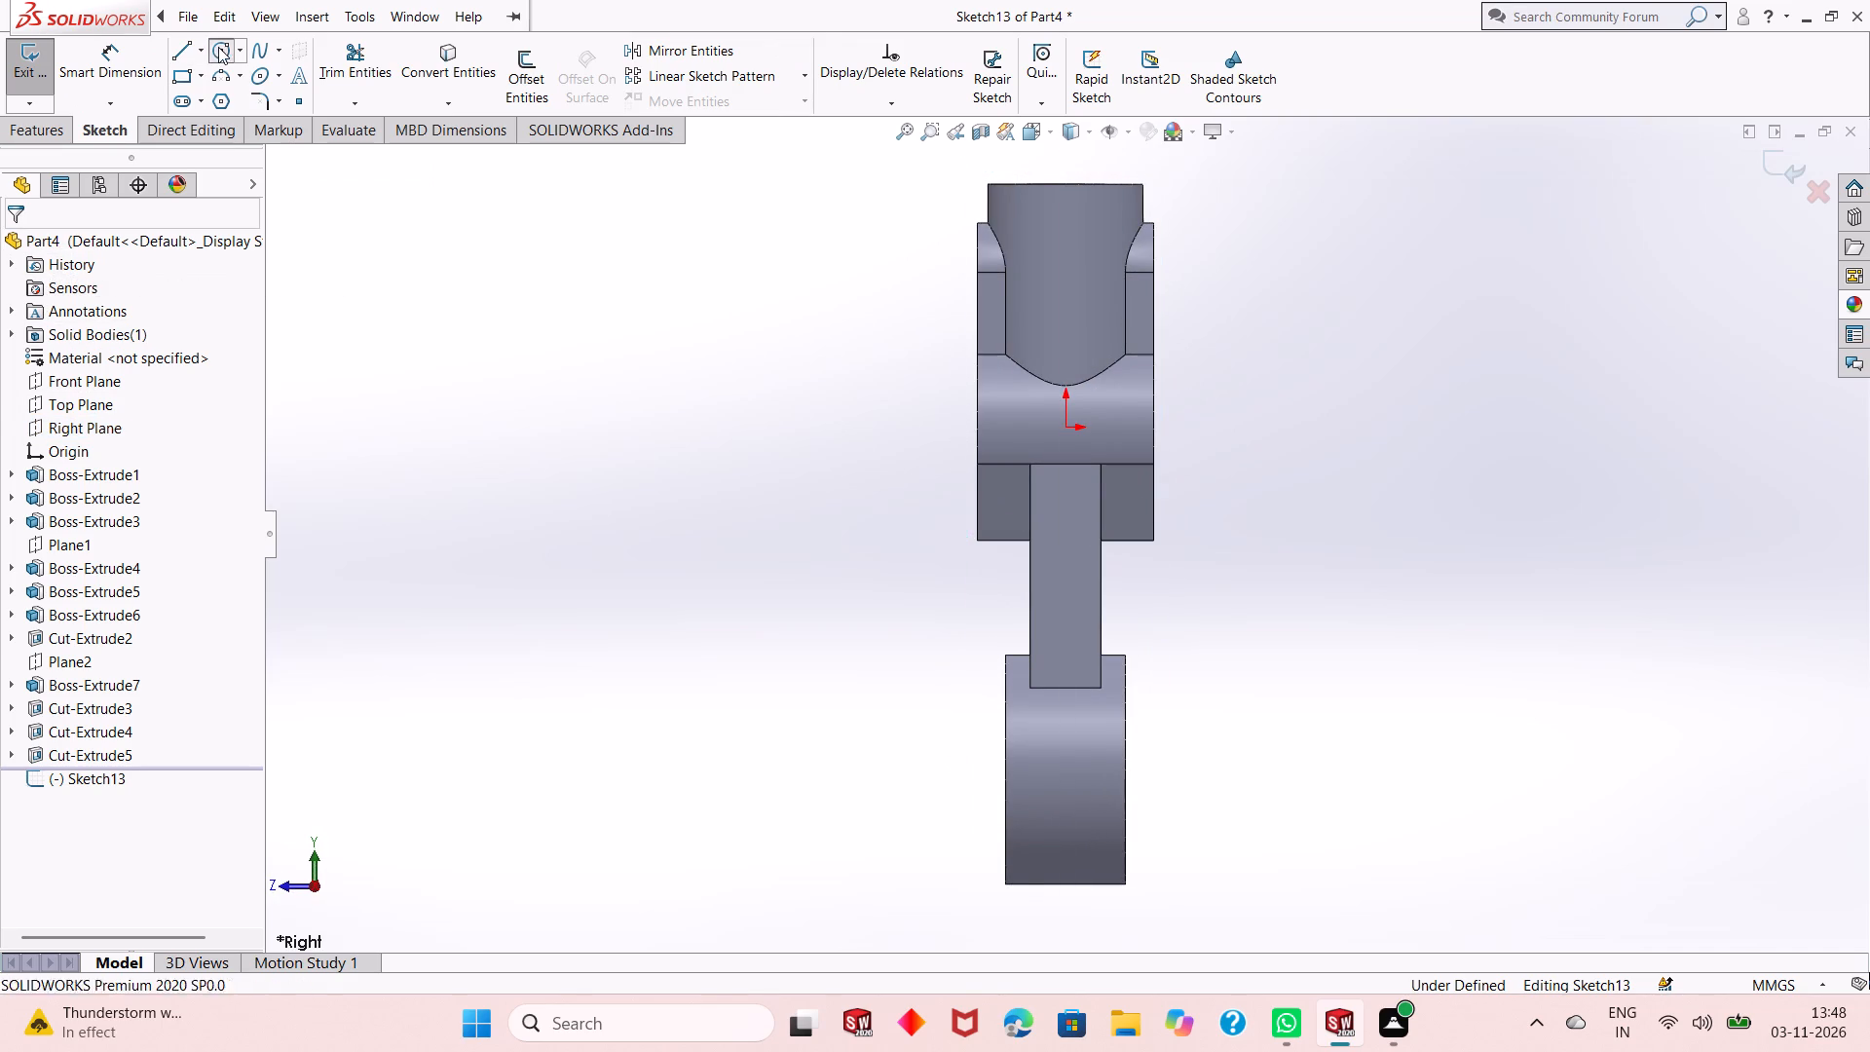
left_click(1066, 773)
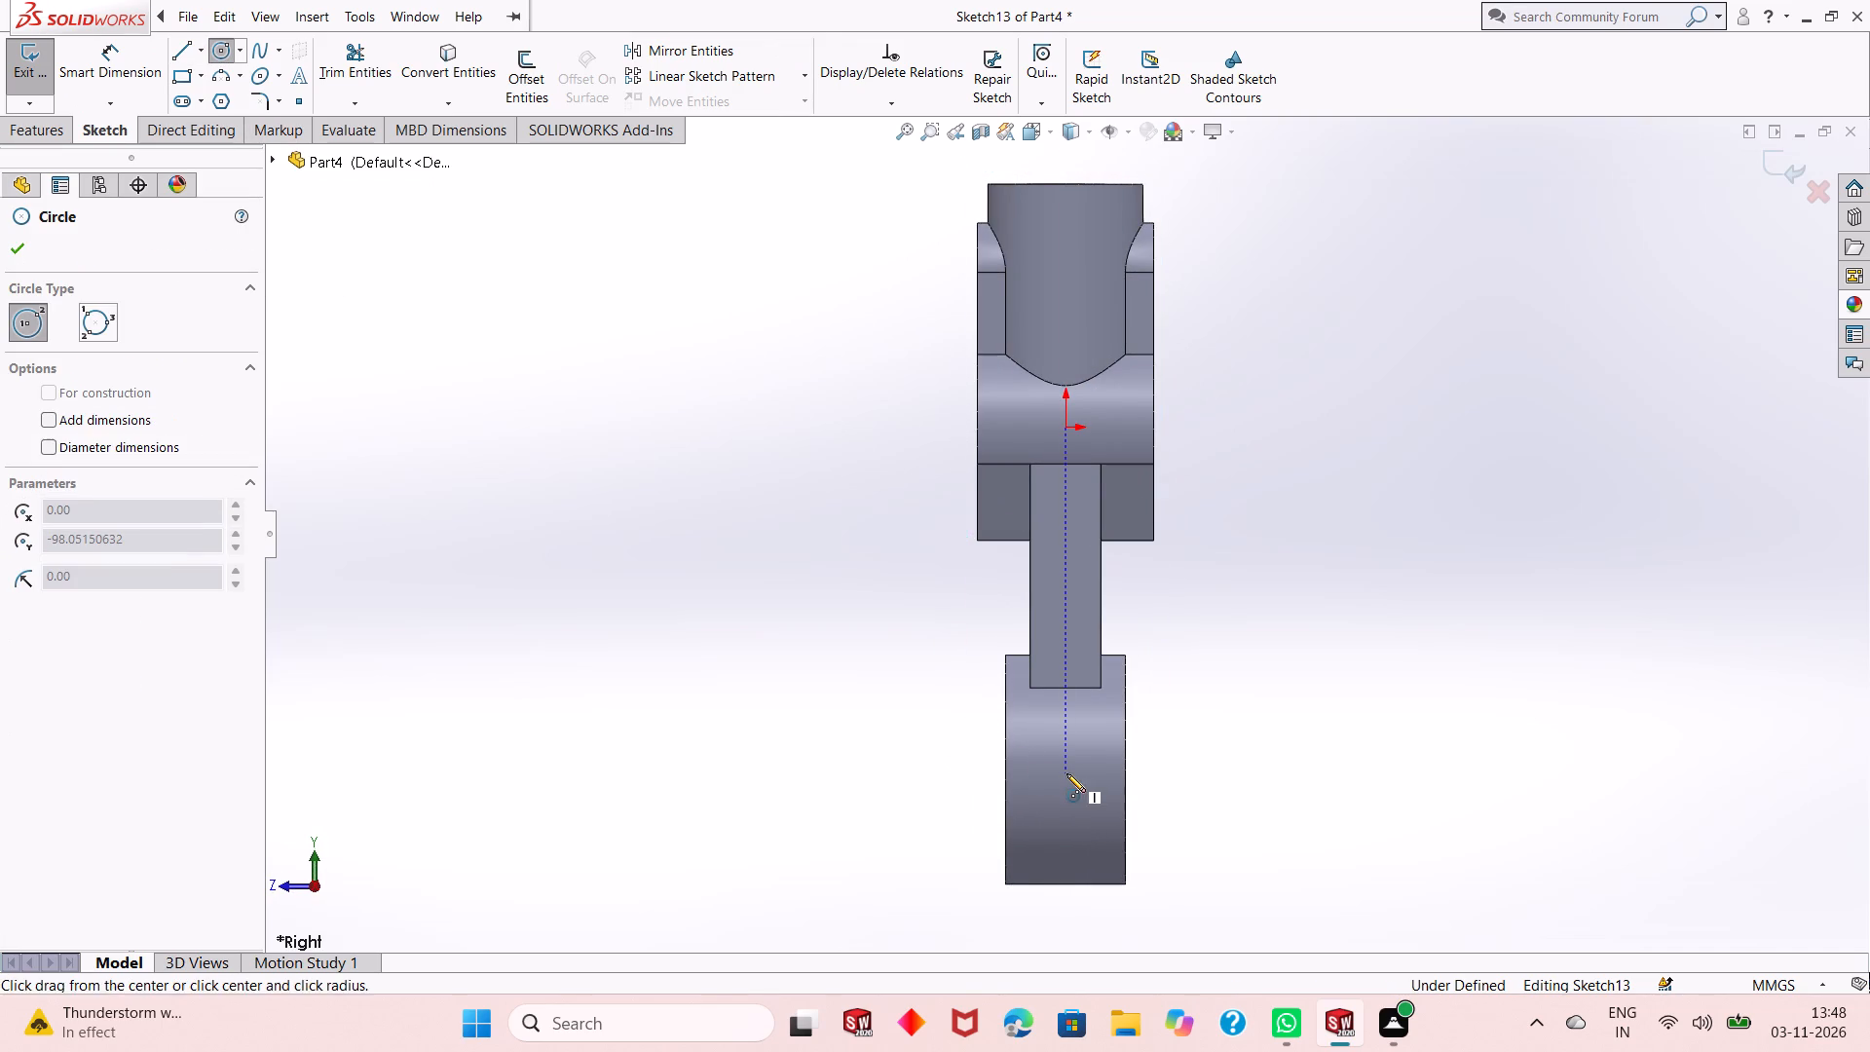
left_click(1064, 791)
right_click(1294, 614)
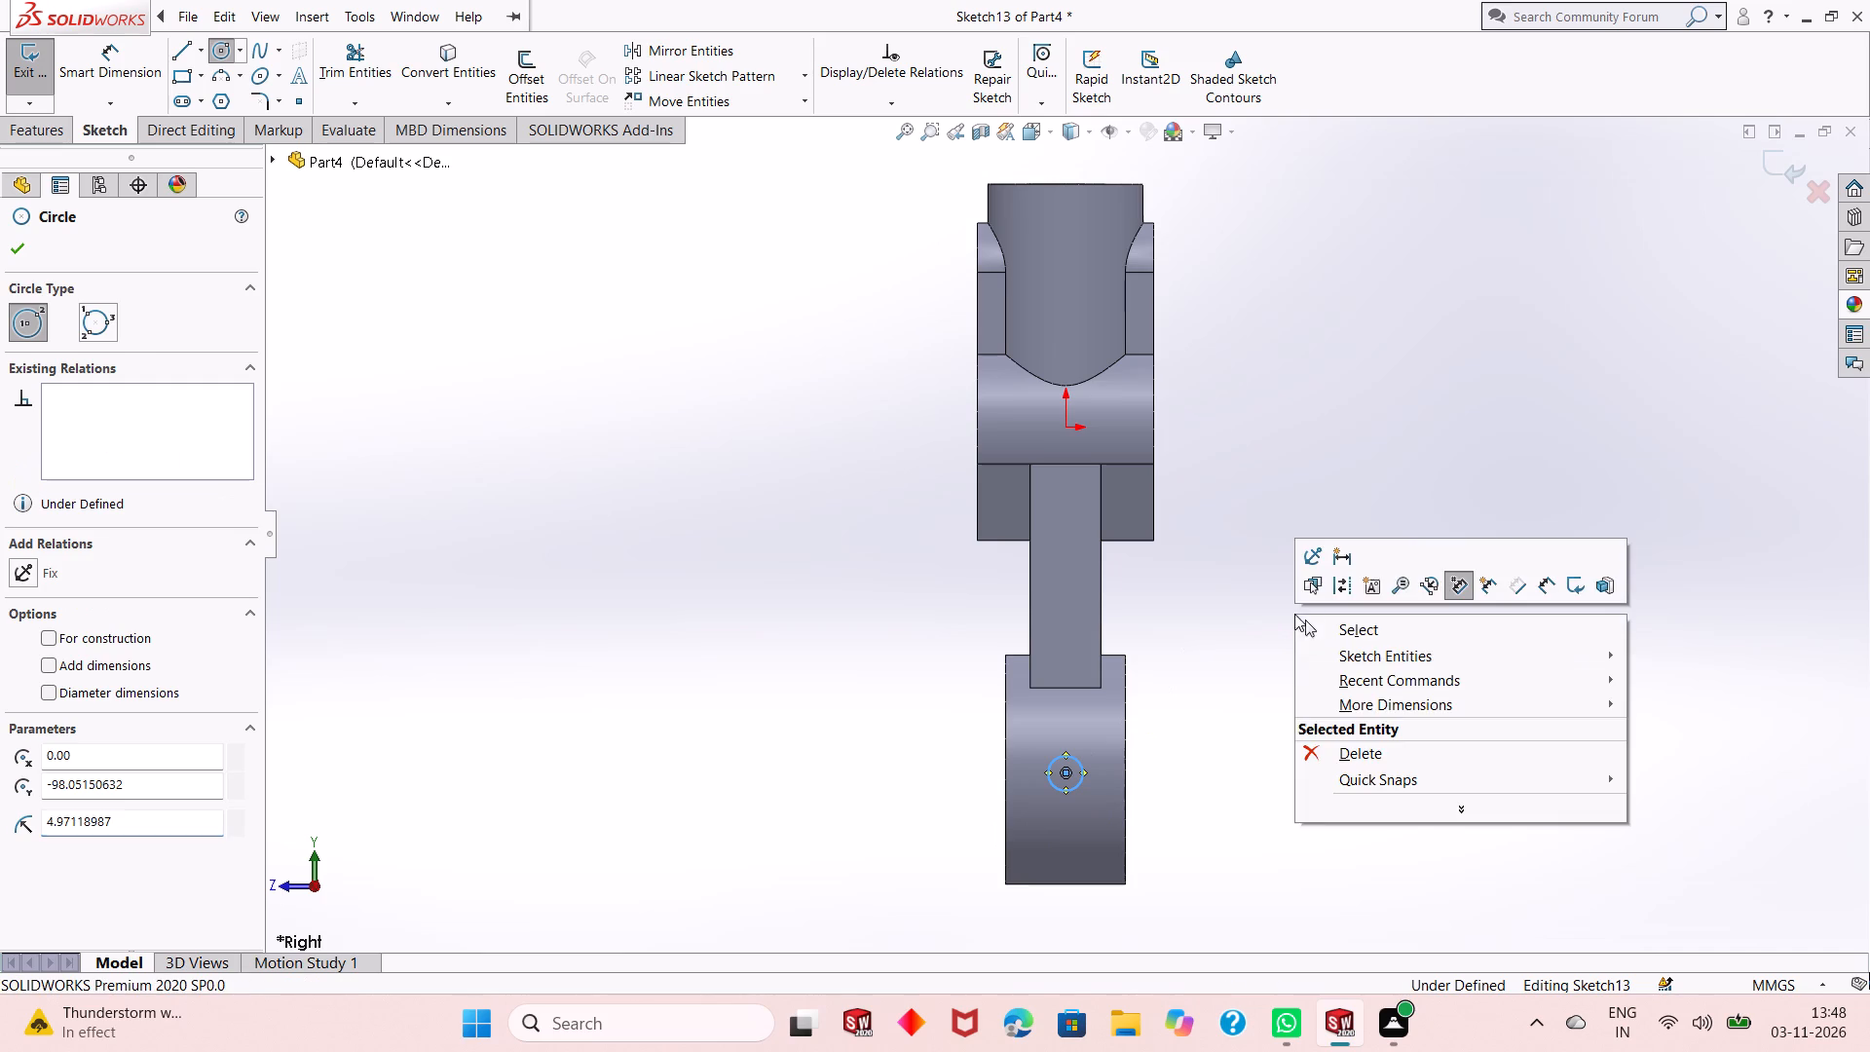
left_click(1321, 628)
Dimension the circle on the lower cylinder to a 10 mm diameter.
left_click(124, 55)
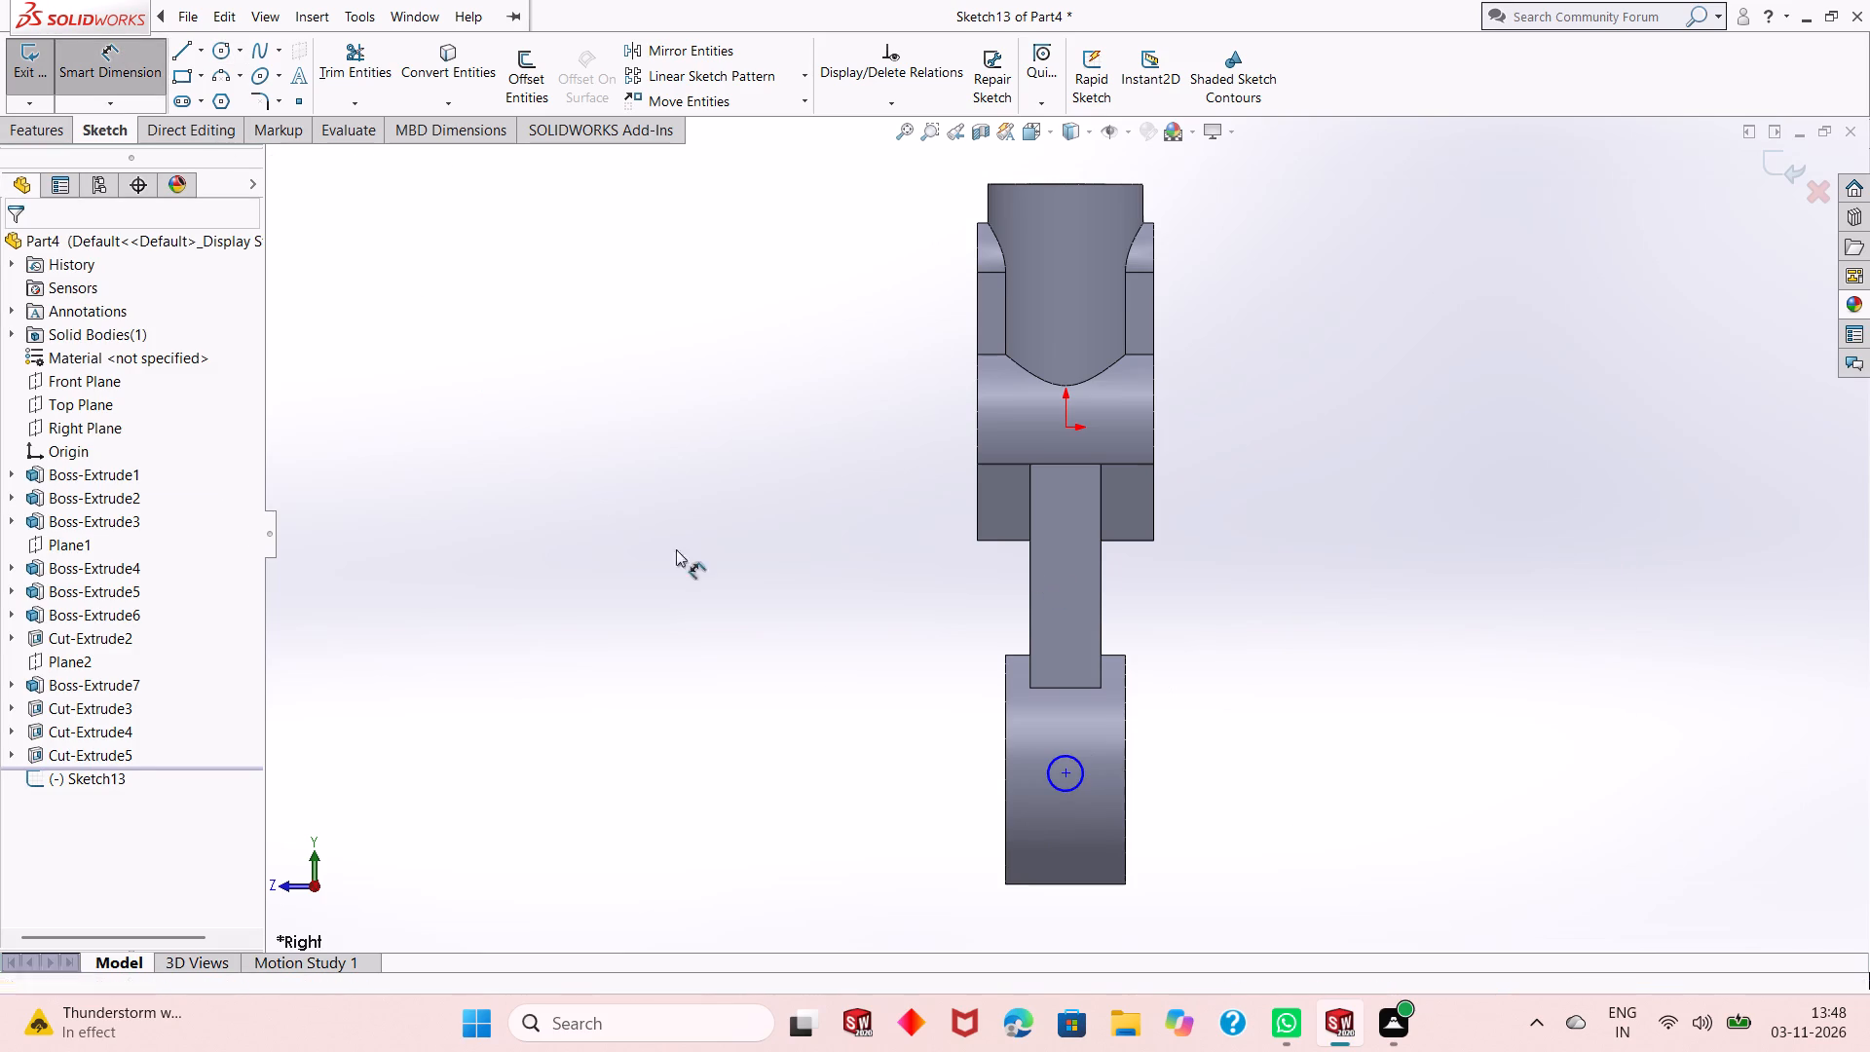
left_click(1069, 793)
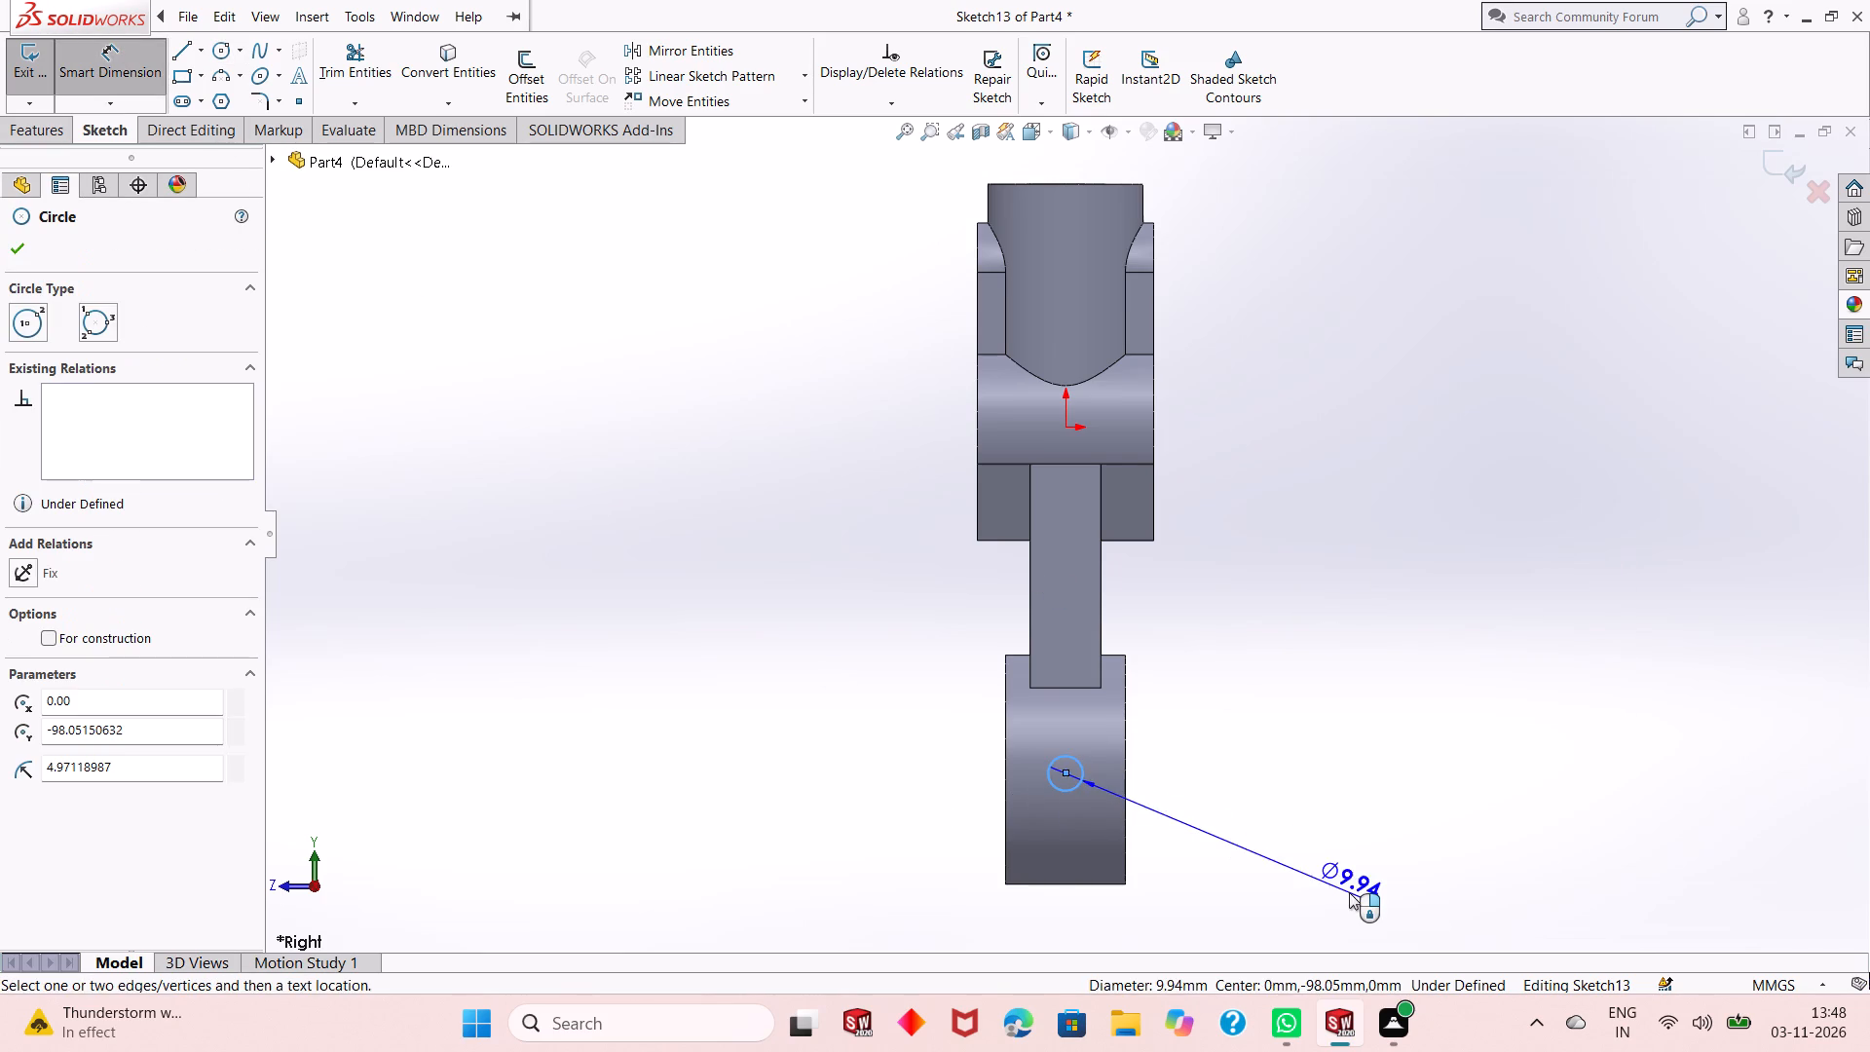
left_click(1185, 832)
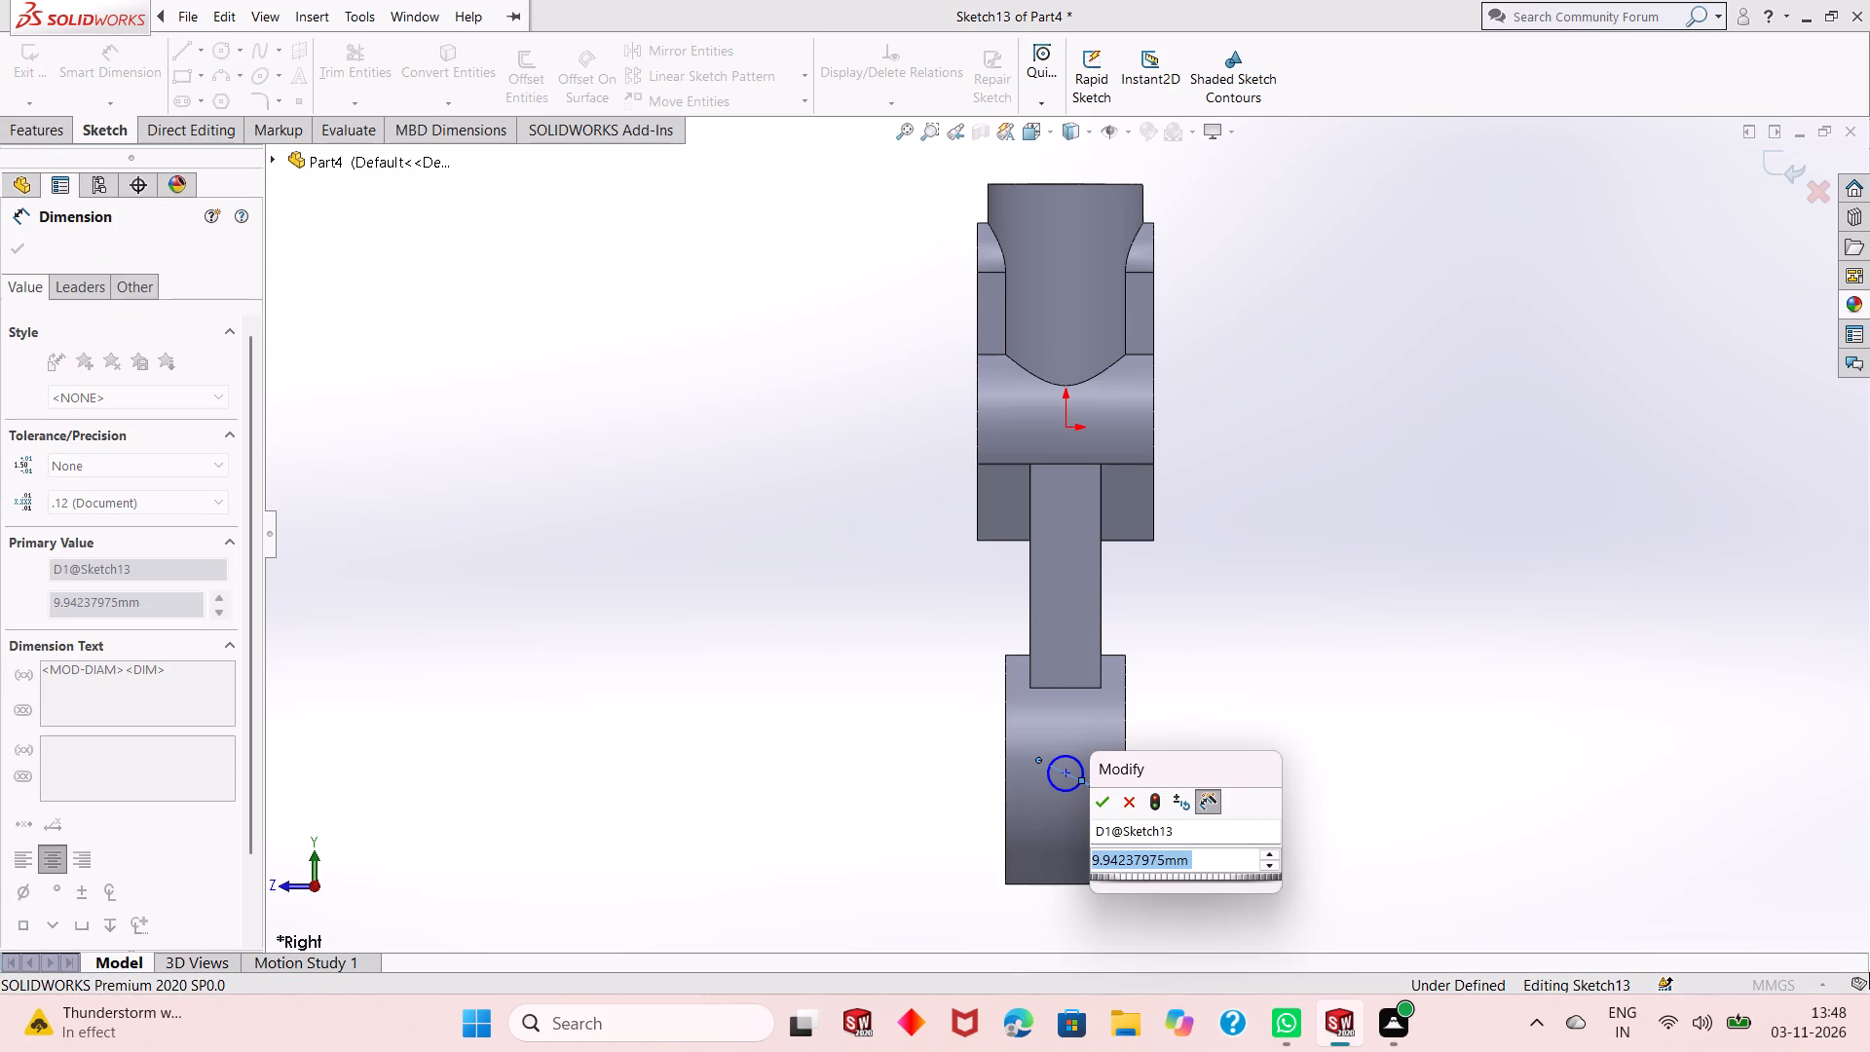
type("10")
key("Return")
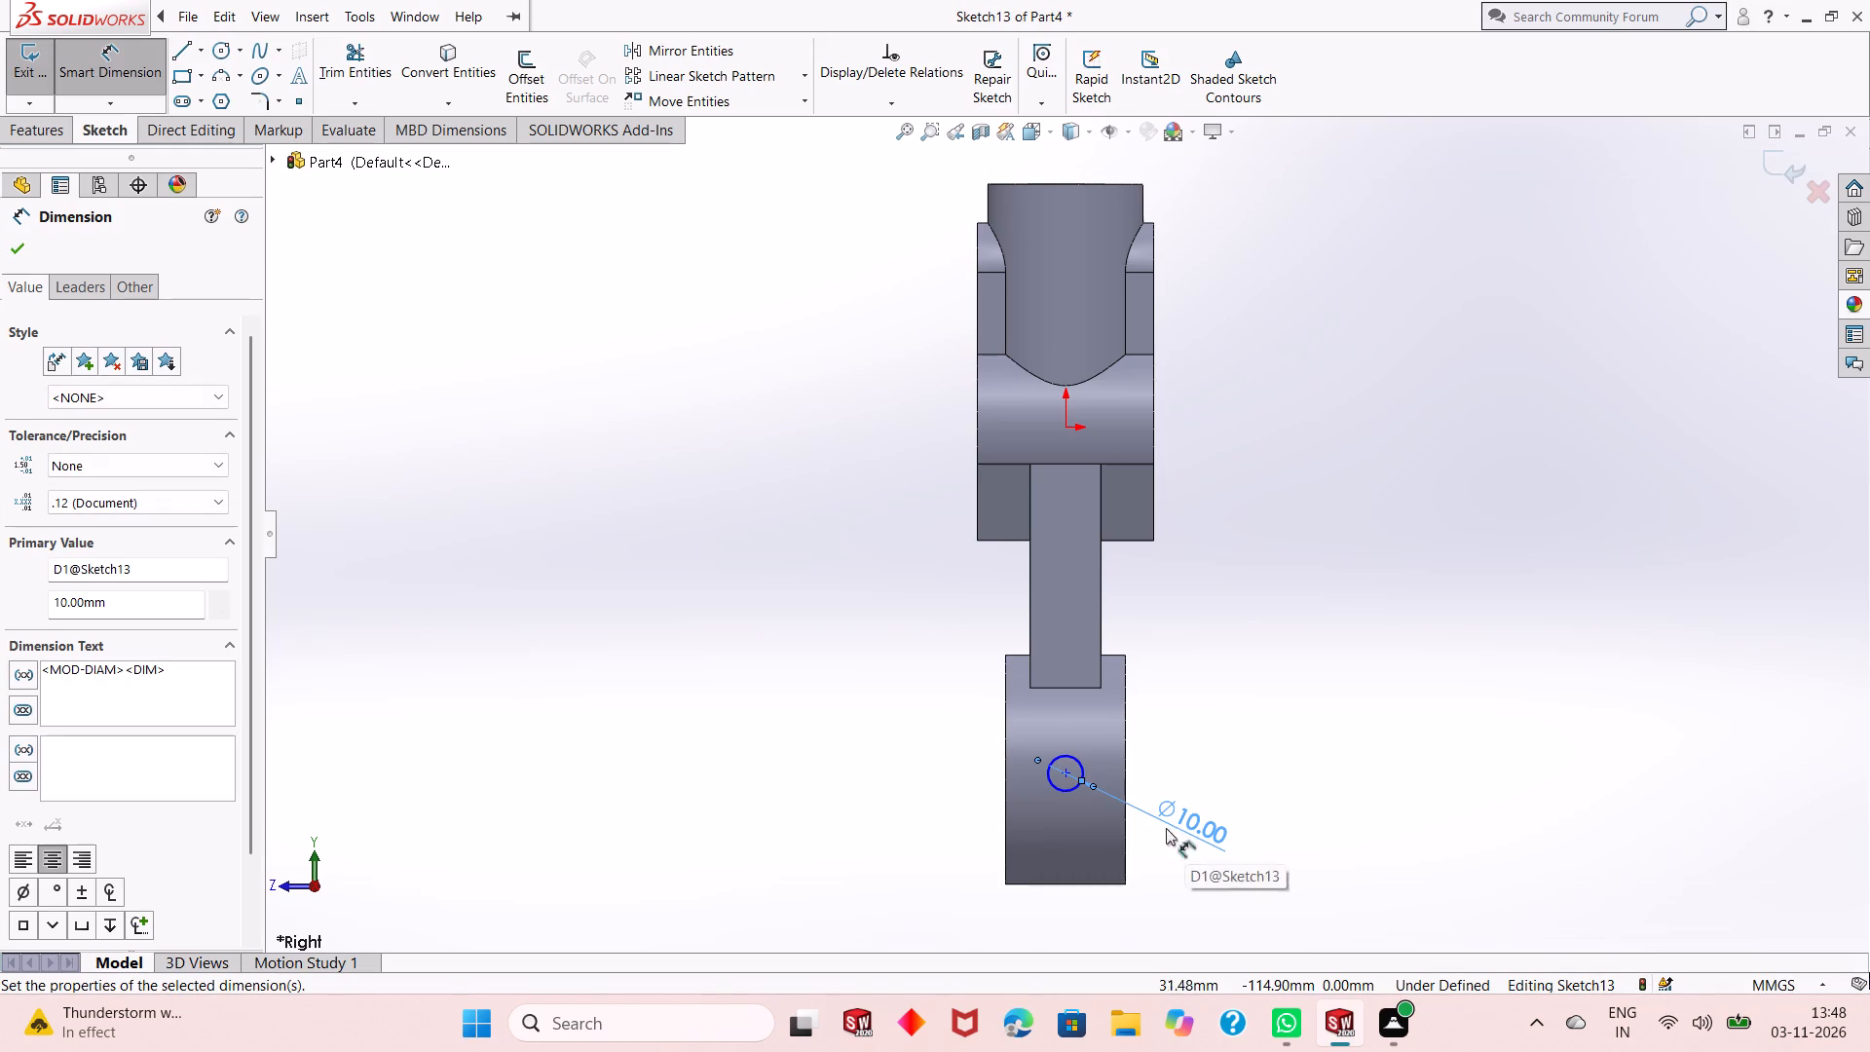
Dimension the vertical distance between the circle's centre and the origin to 96 mm.
left_click(1061, 773)
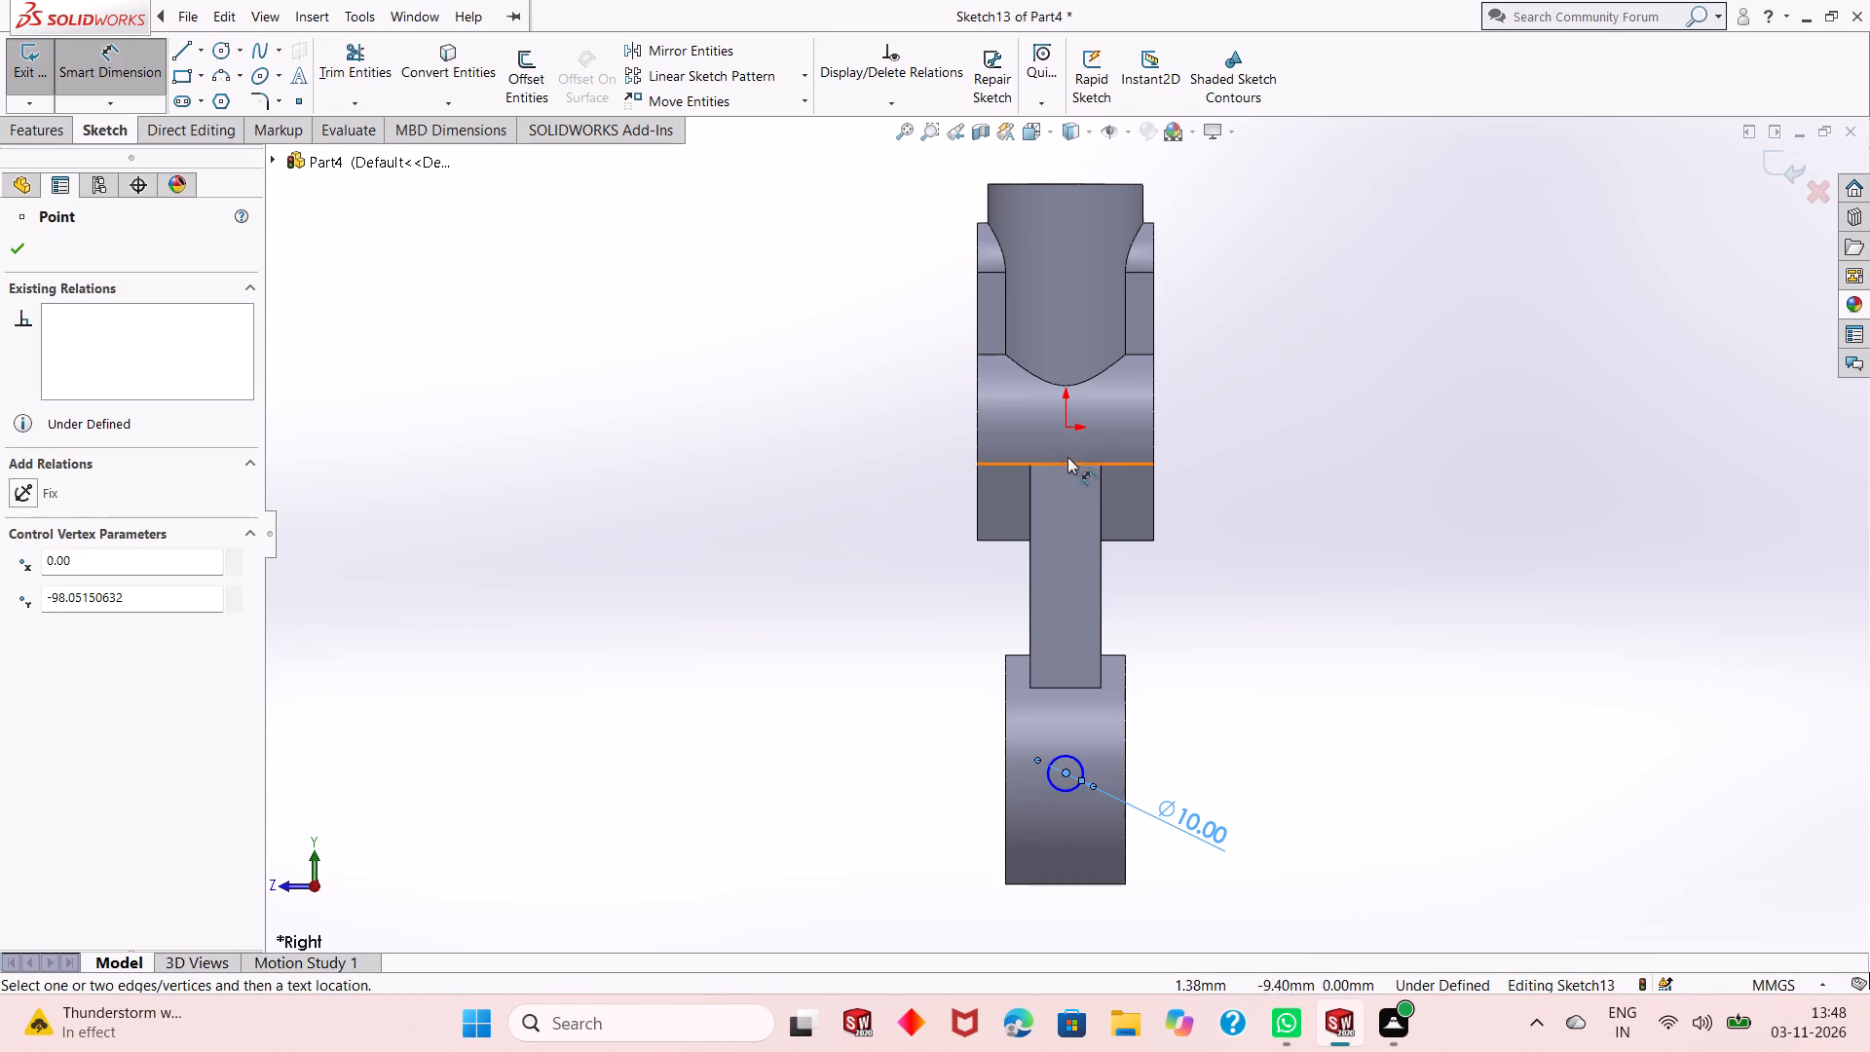
left_click(1064, 430)
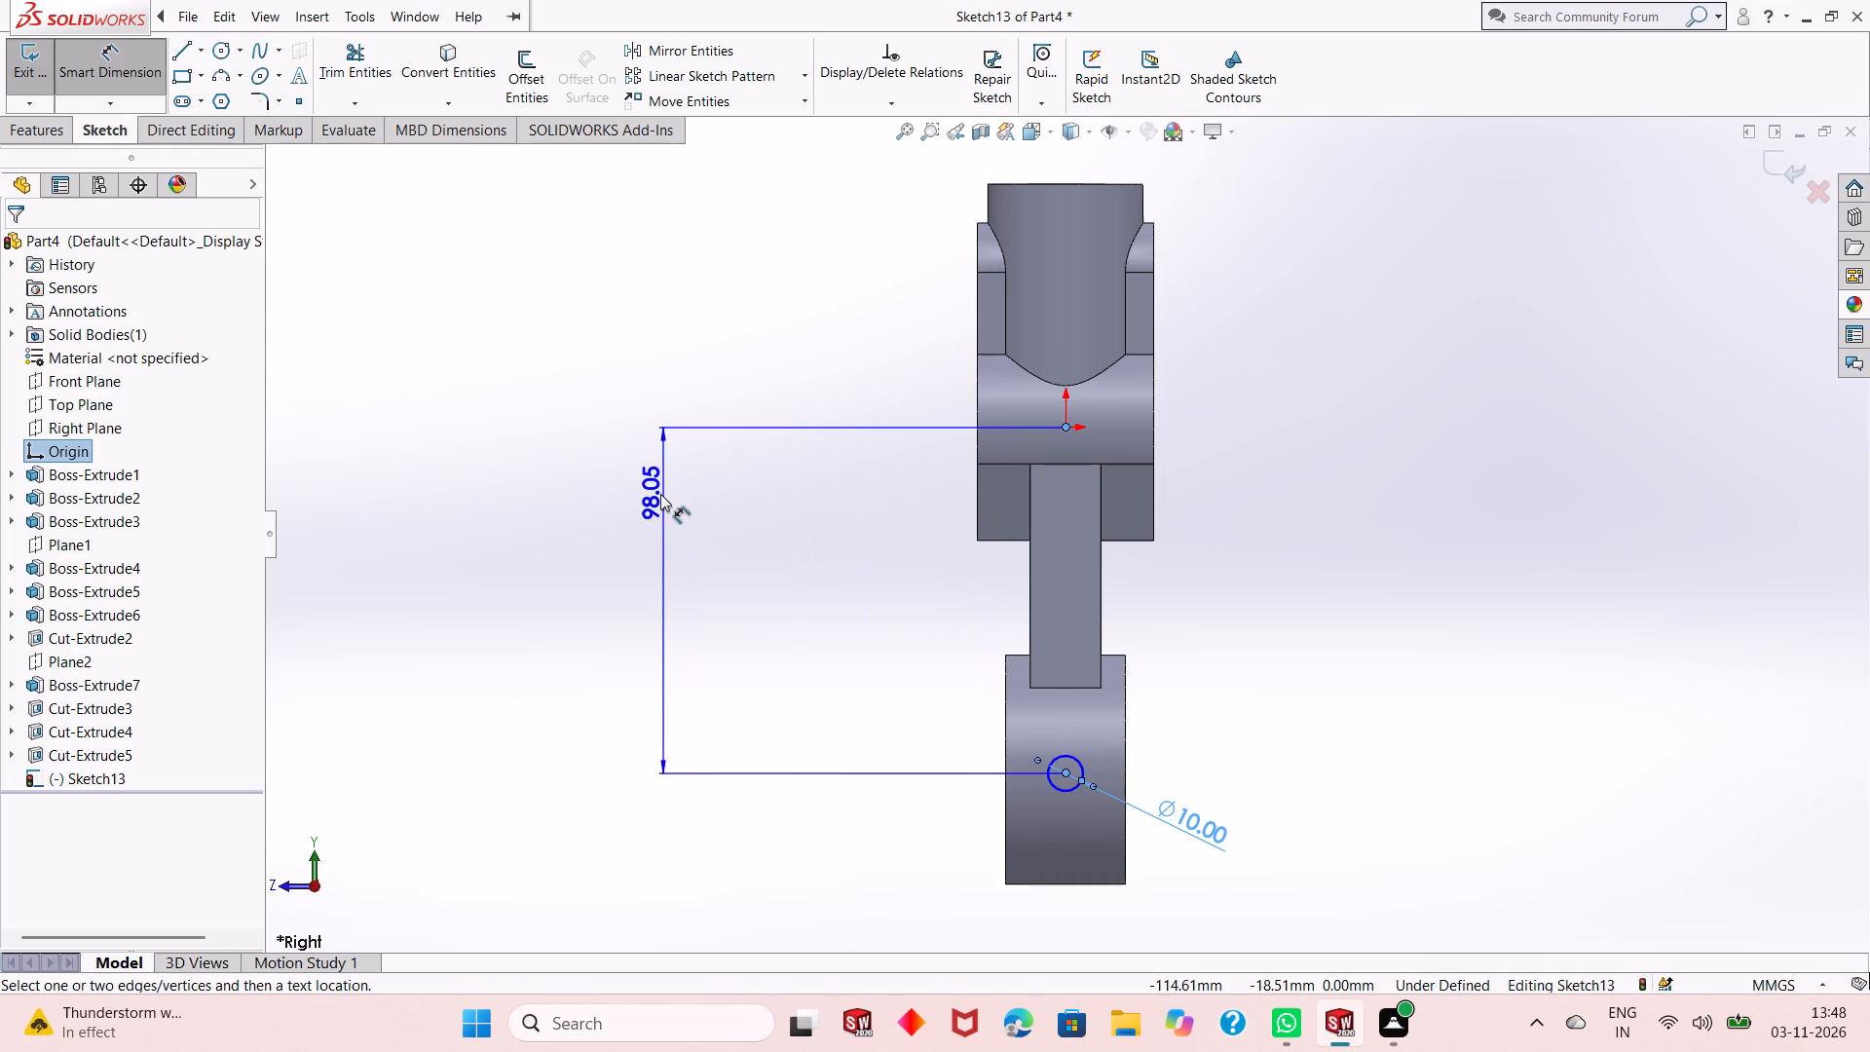
left_click(660, 495)
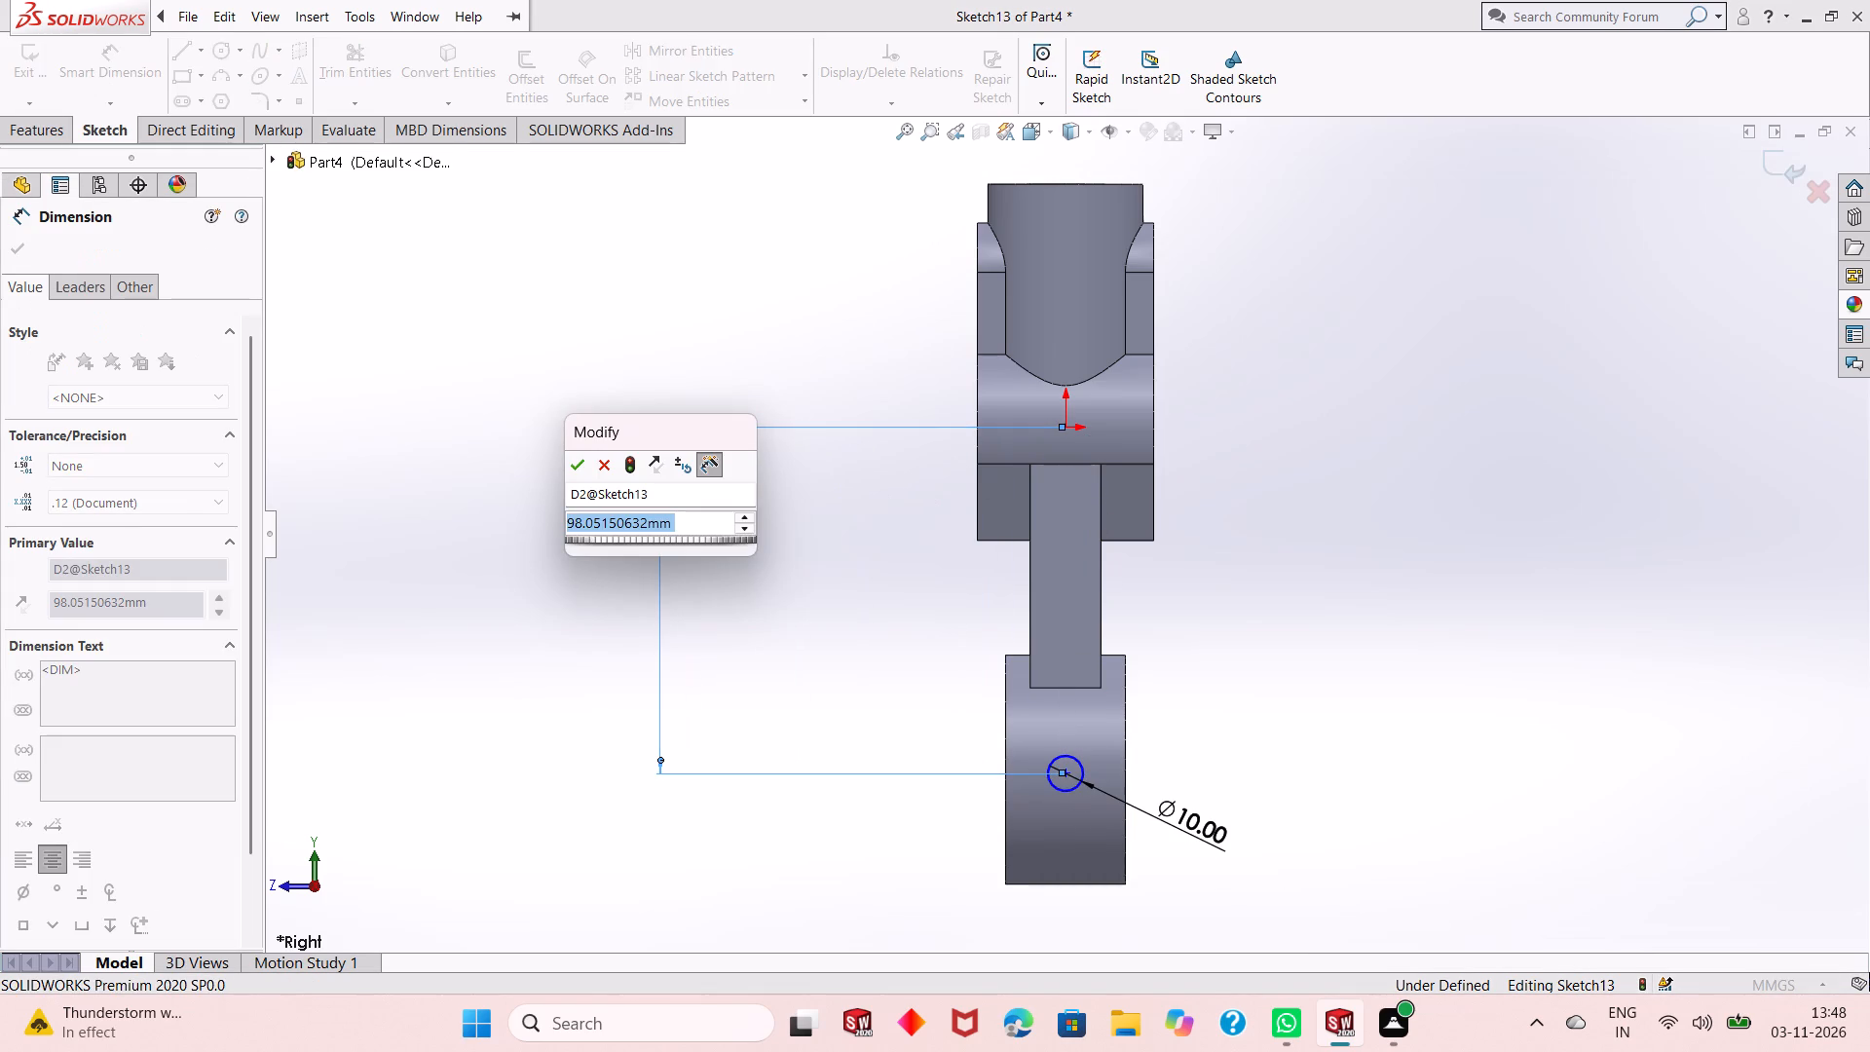
type("96")
key("Return")
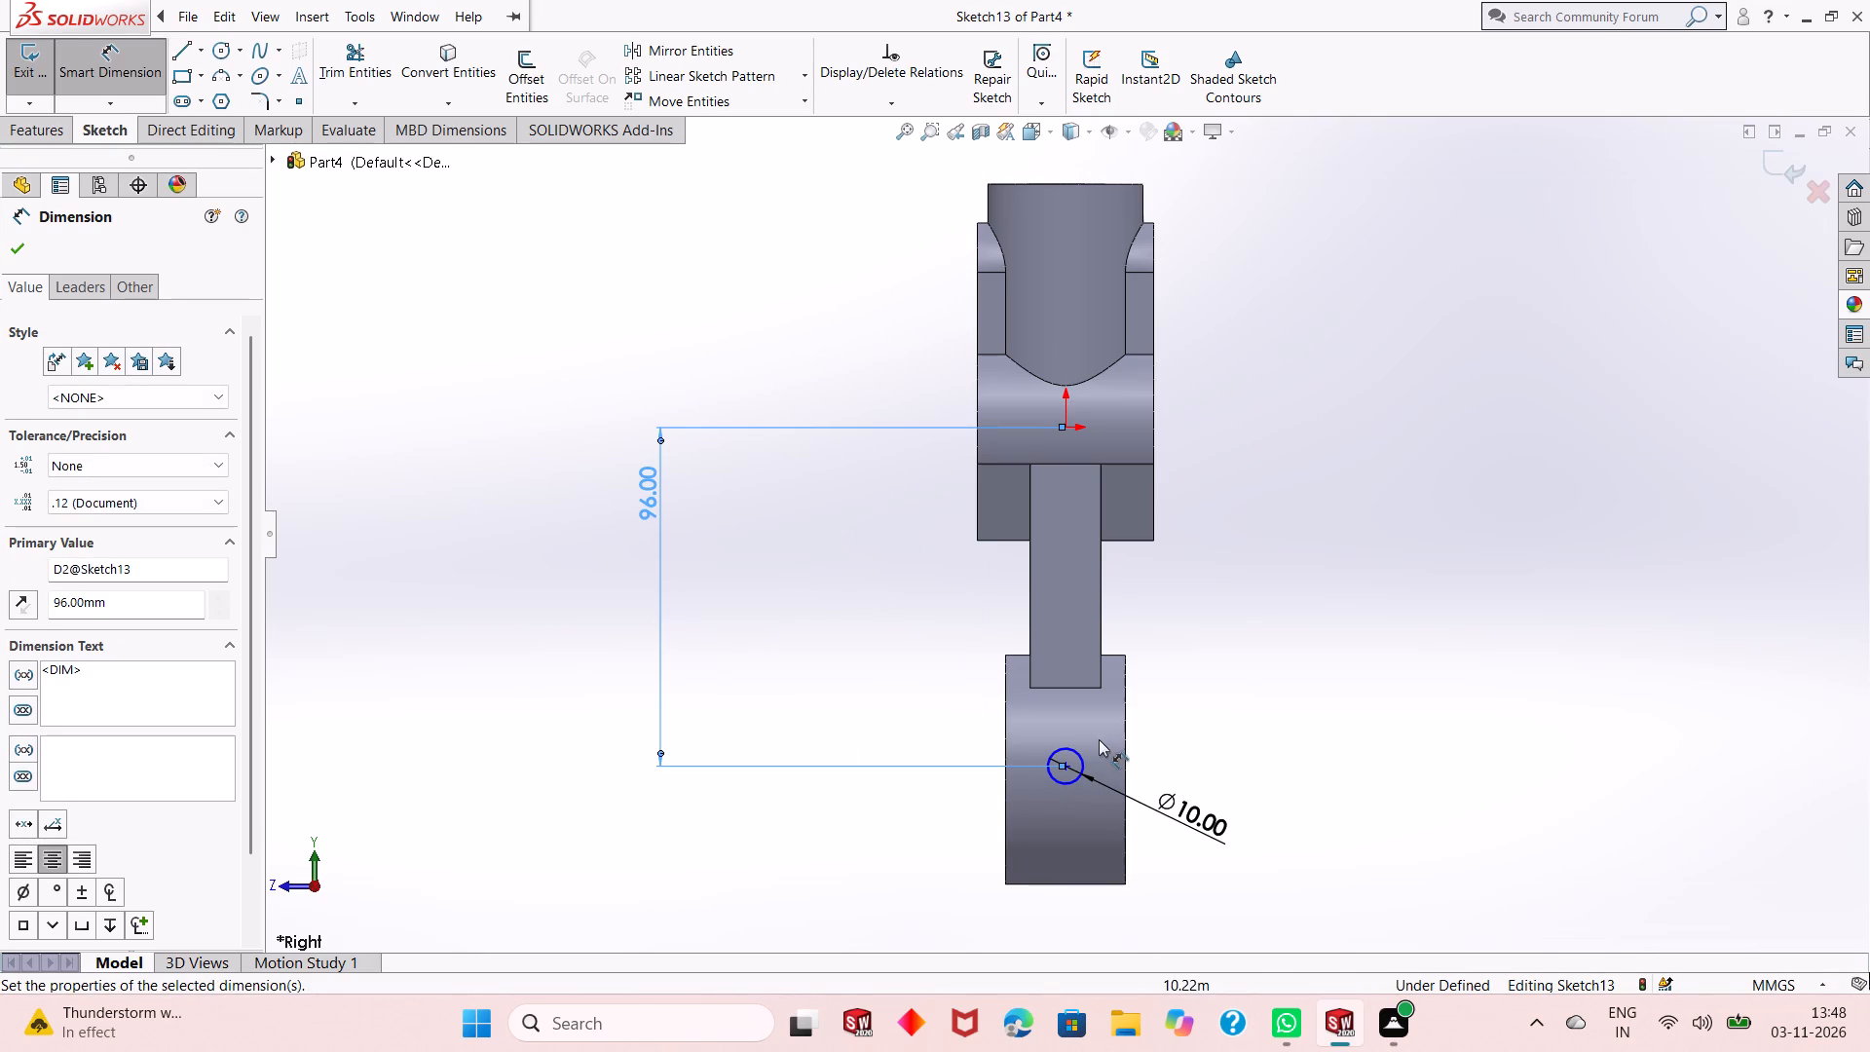
key("Escape")
key("Escape")
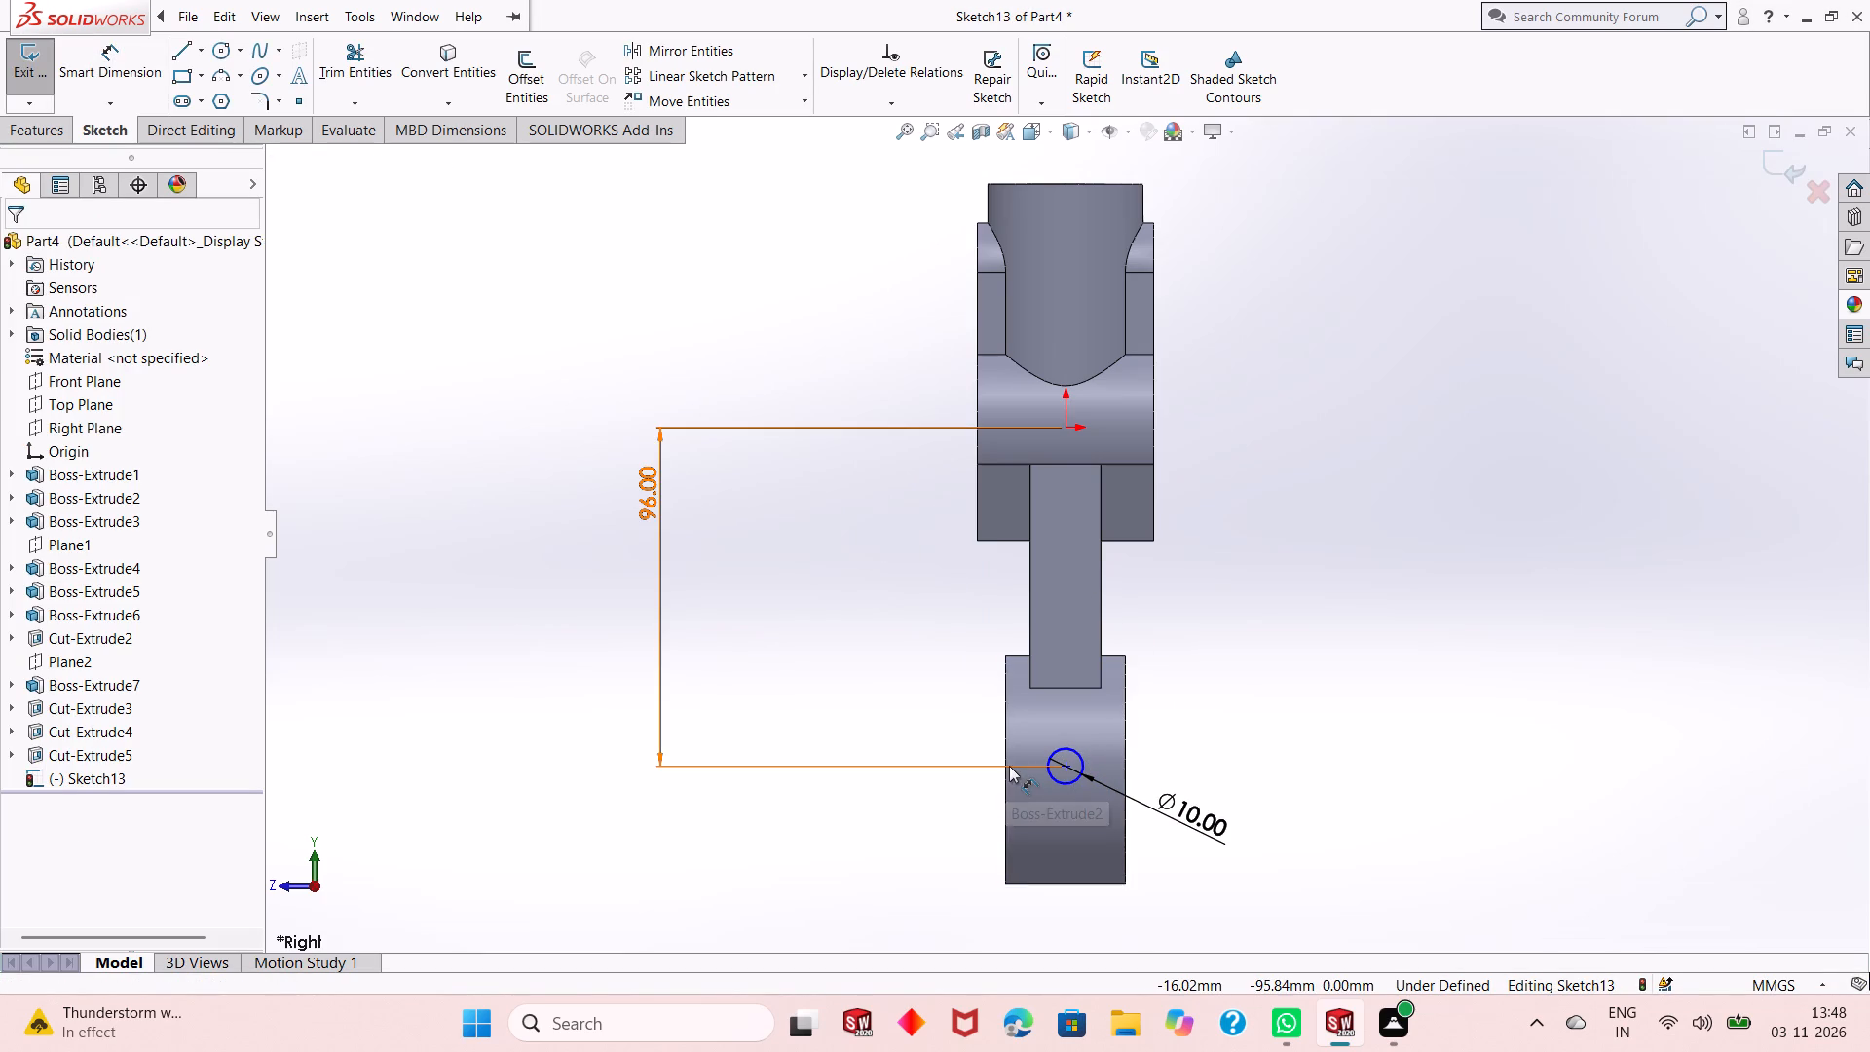
key("Escape")
Add a Vertical relation between the origin and the centre of the 10 mm circle.
left_click(1066, 429)
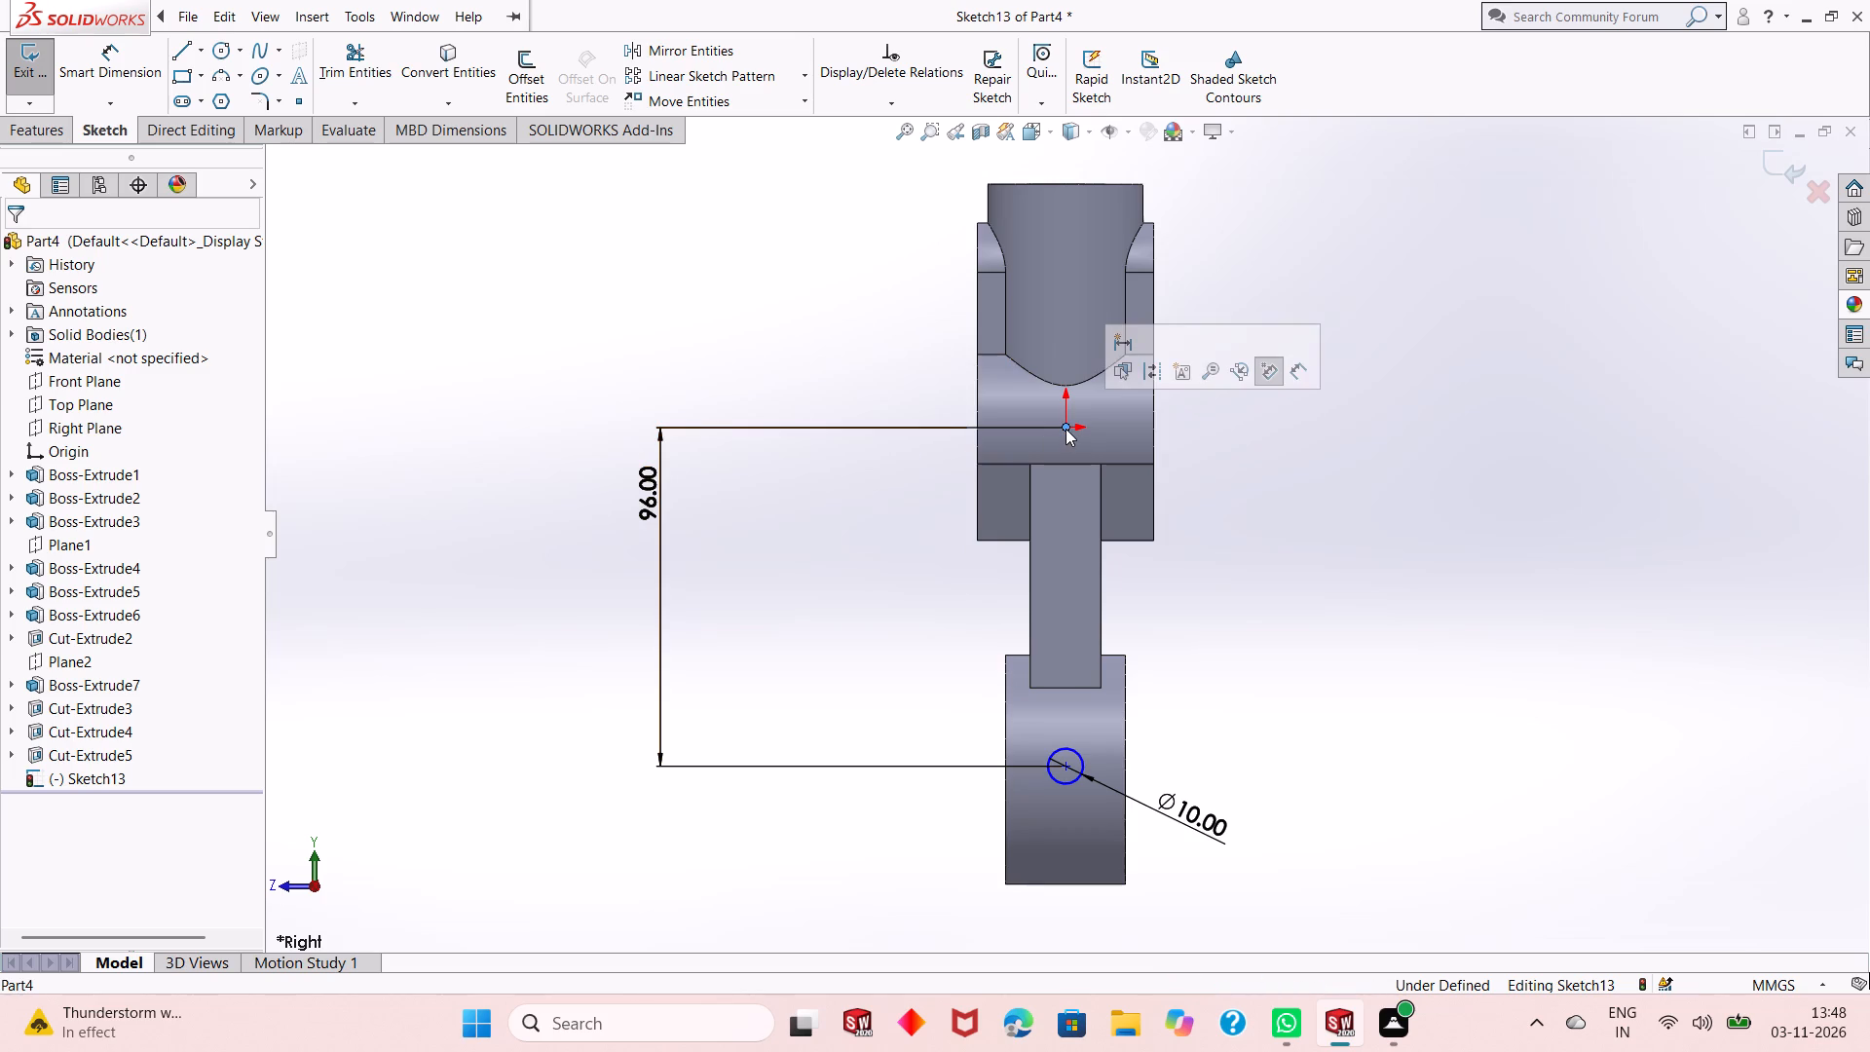
left_click(1065, 766, "ctrl")
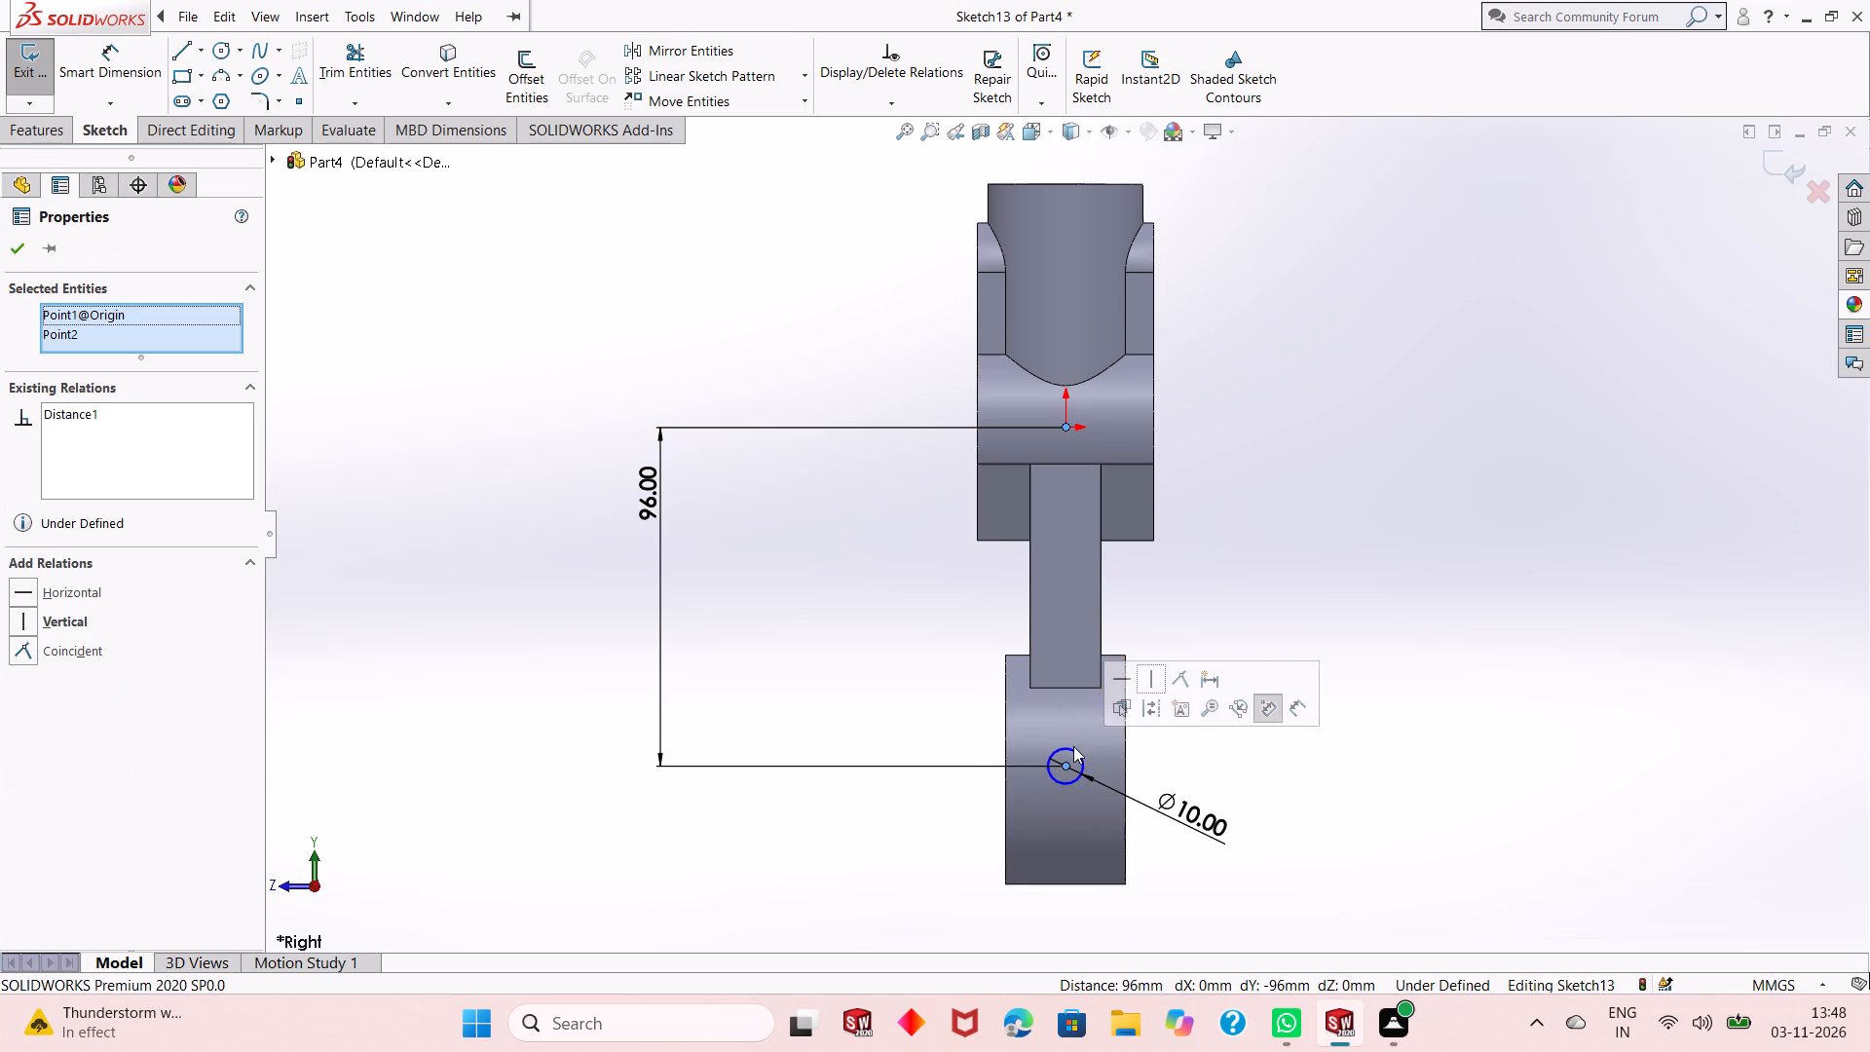
left_click(1159, 671)
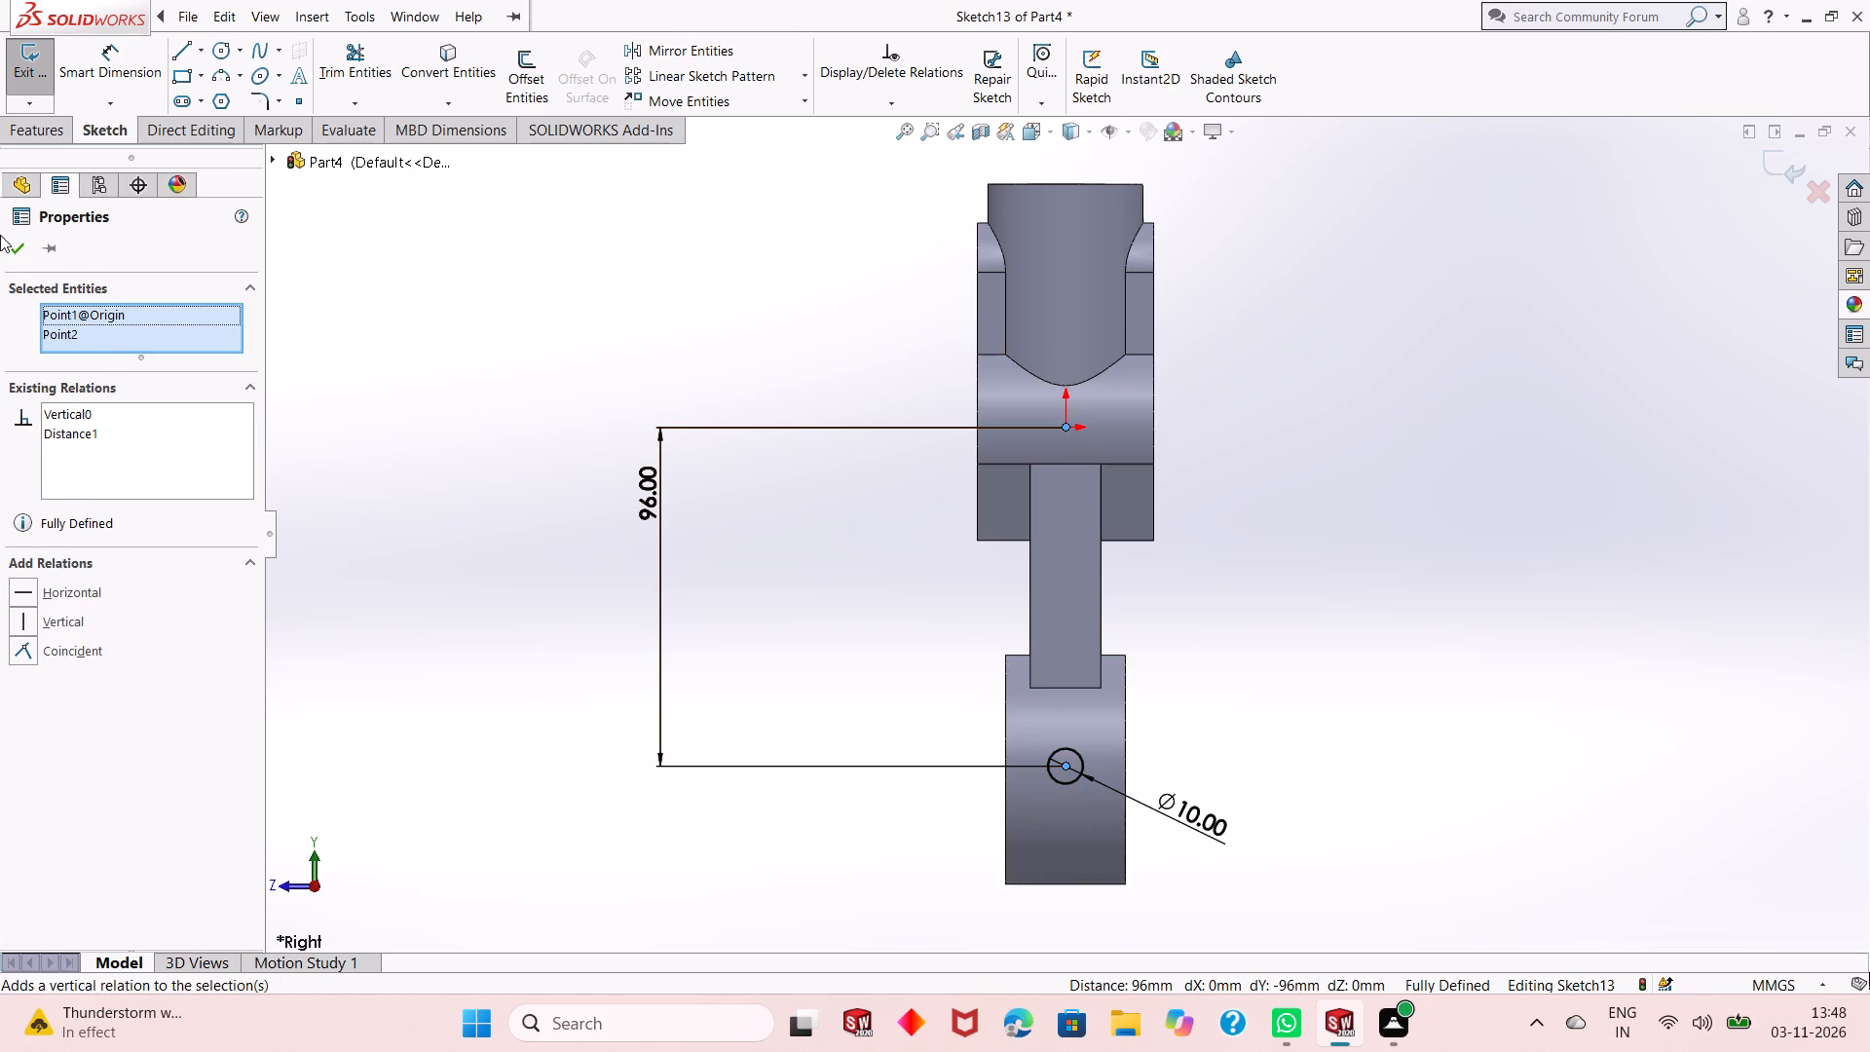
left_click(11, 252)
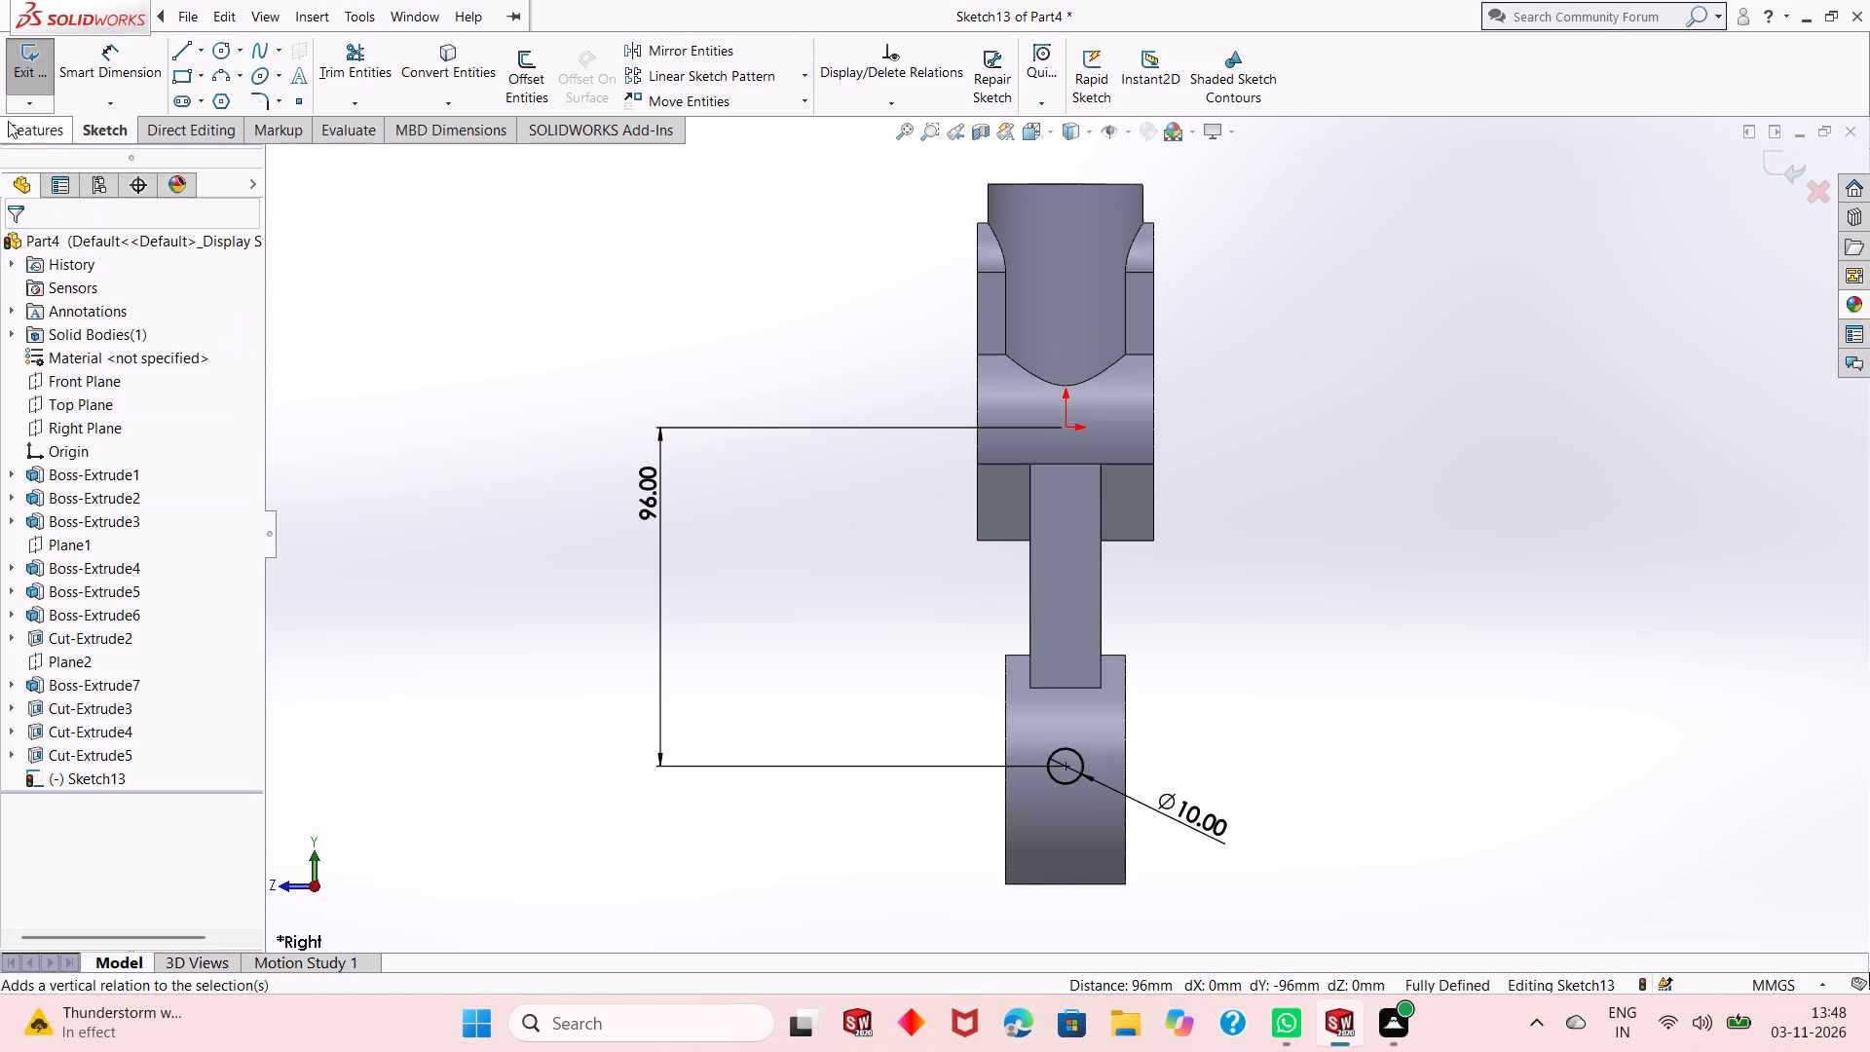
Extrude-cut the 10 mm circle with Through All - Both so the cross hole pierces both walls of the lower cylinder.
left_click(30, 129)
left_click(320, 70)
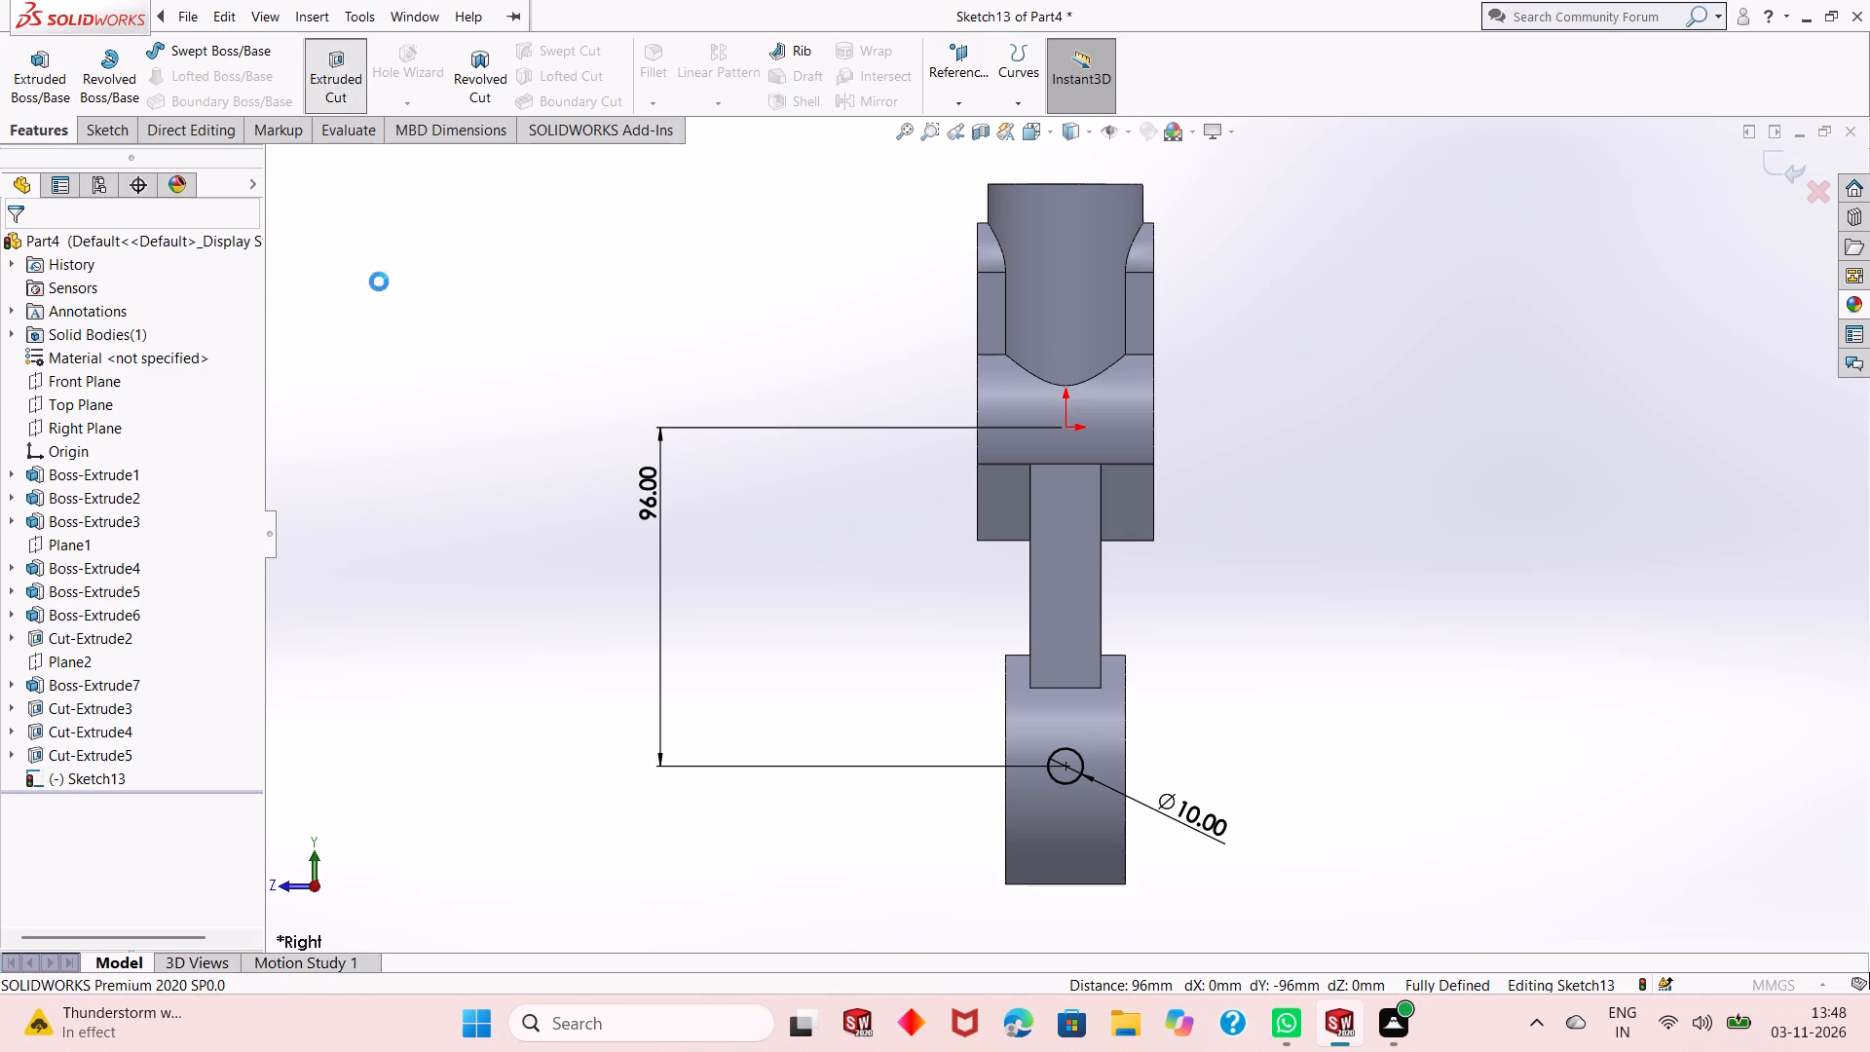
middle_click_drag(802, 574, 894, 583)
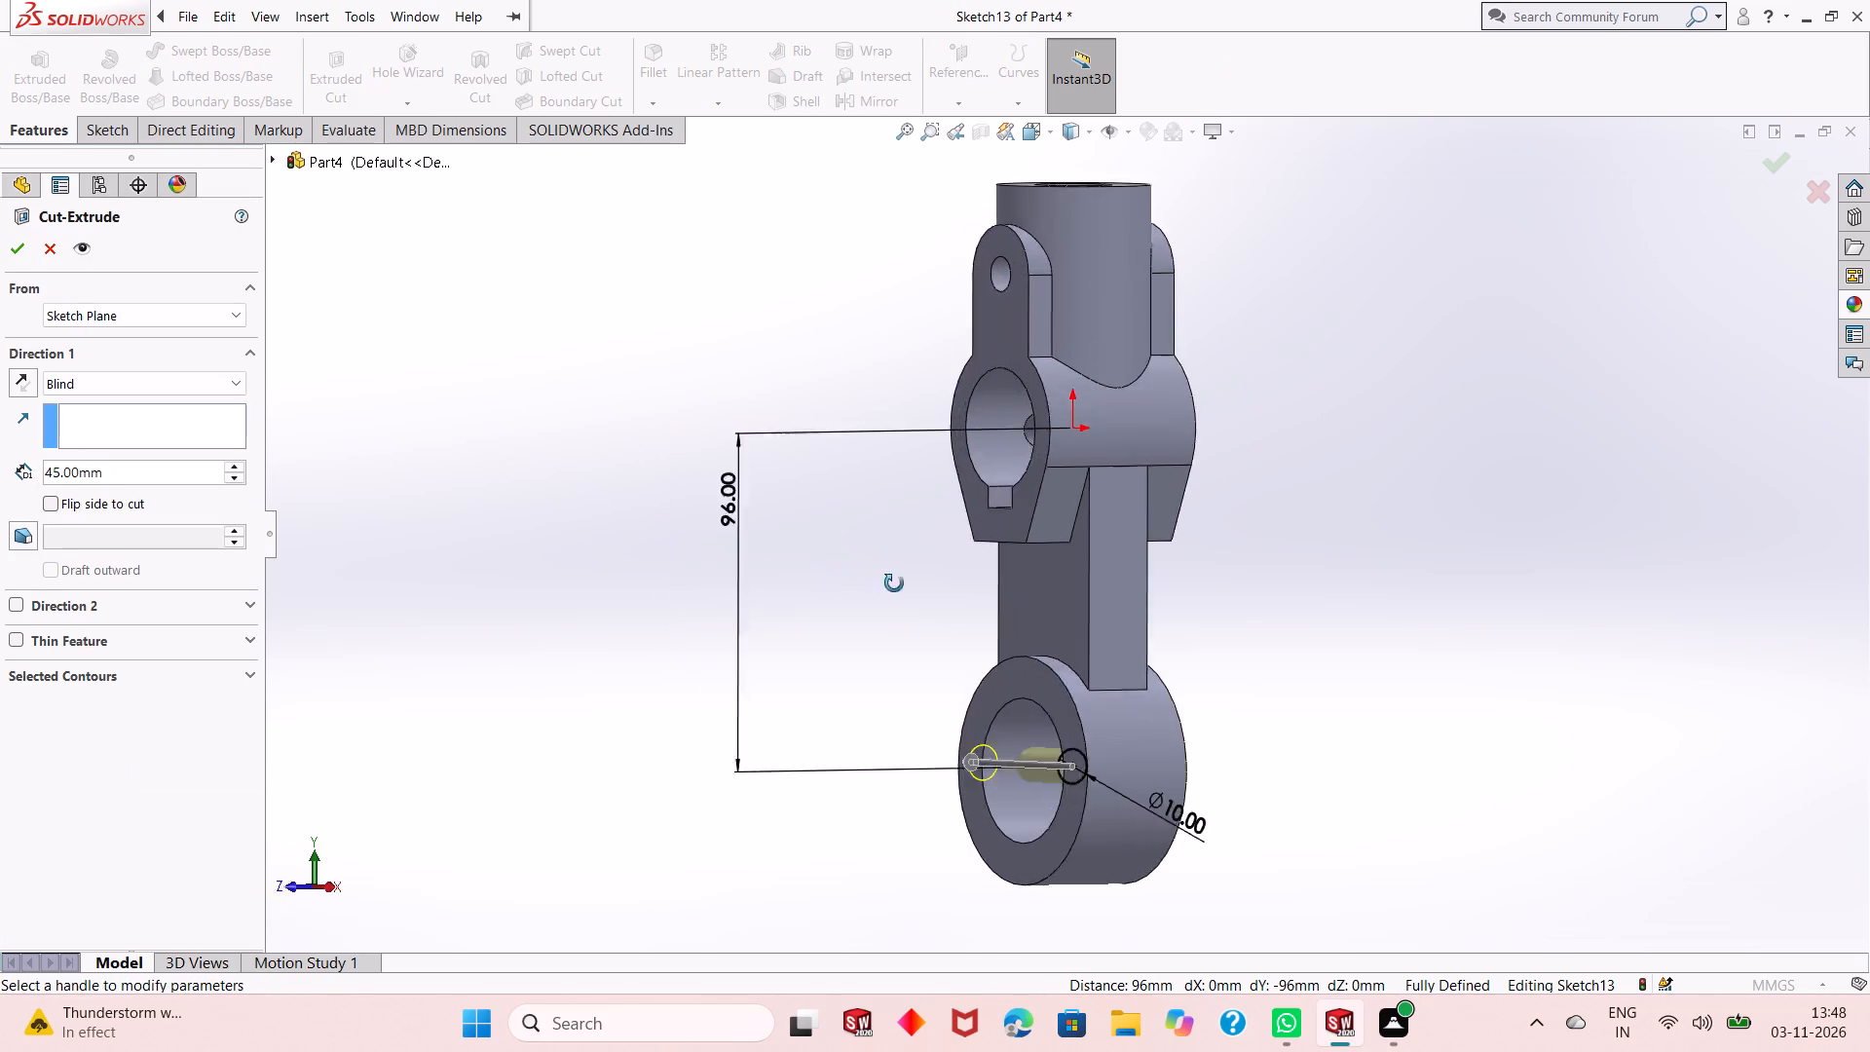
middle_click_drag(894, 583, 963, 586)
left_click(193, 381)
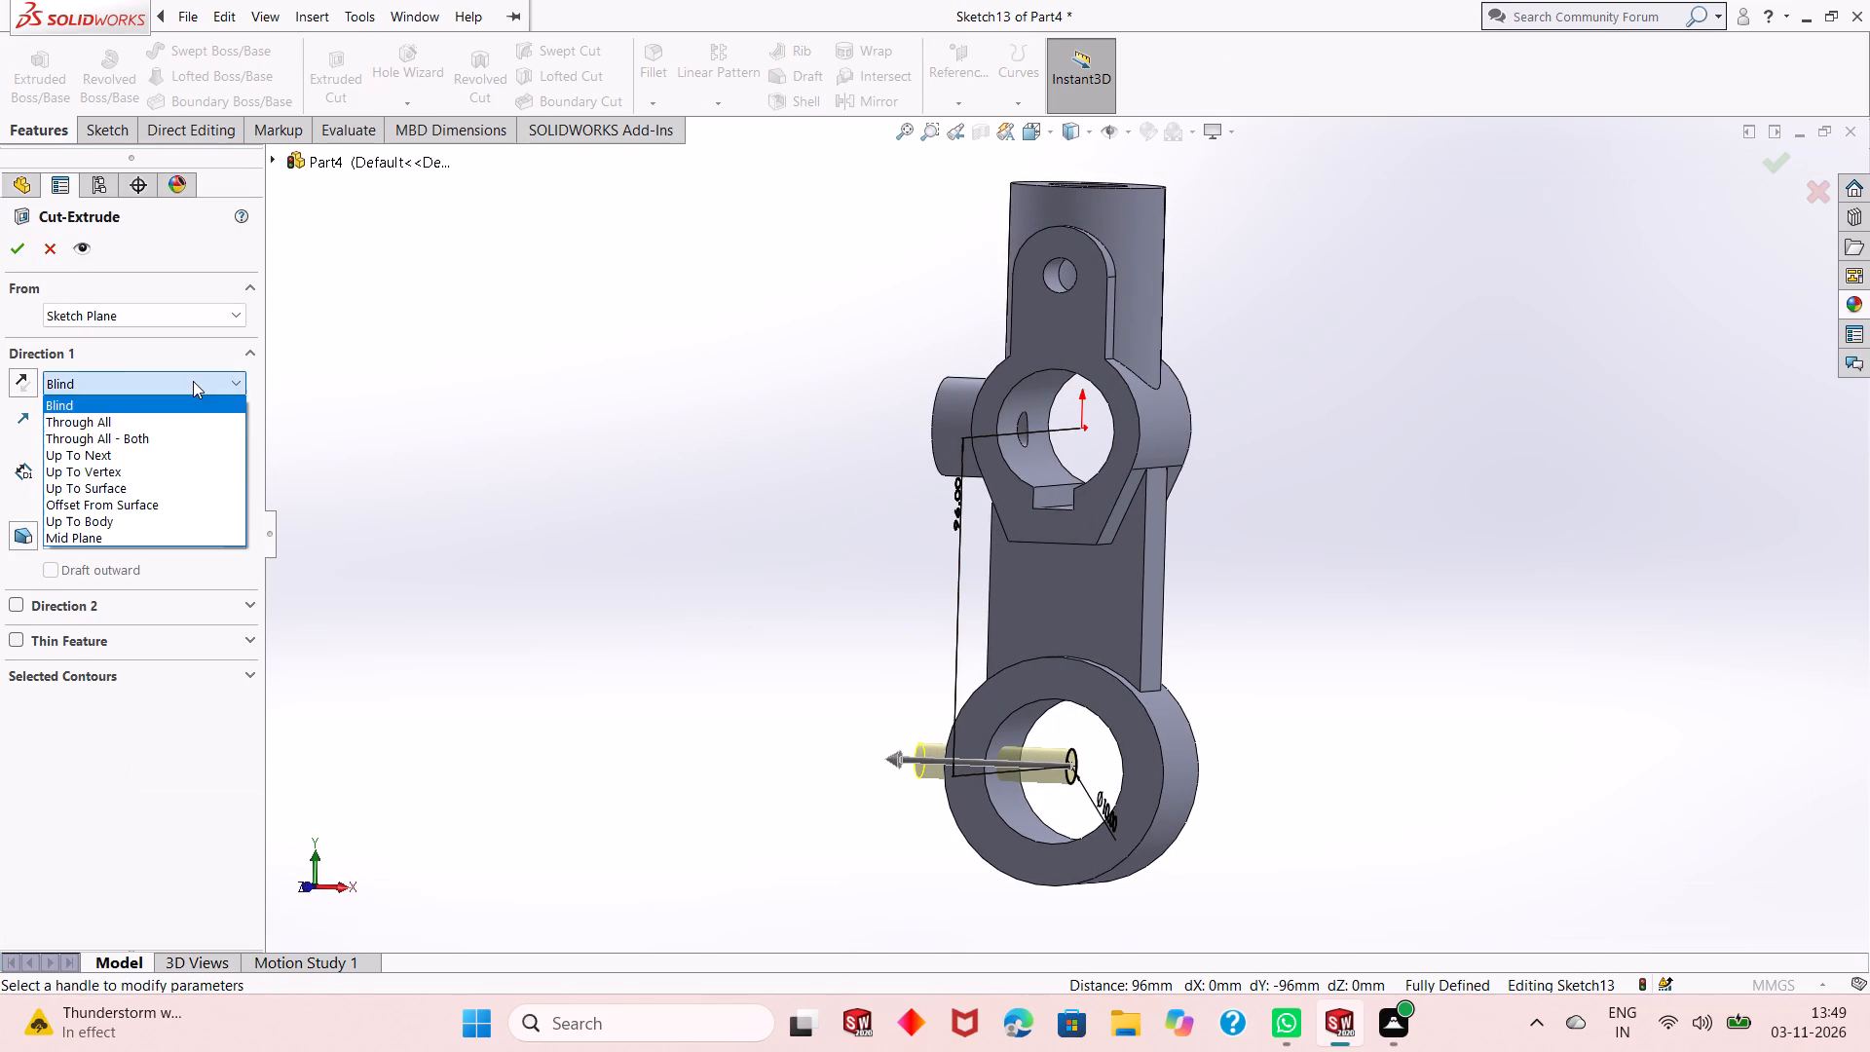
left_click(170, 534)
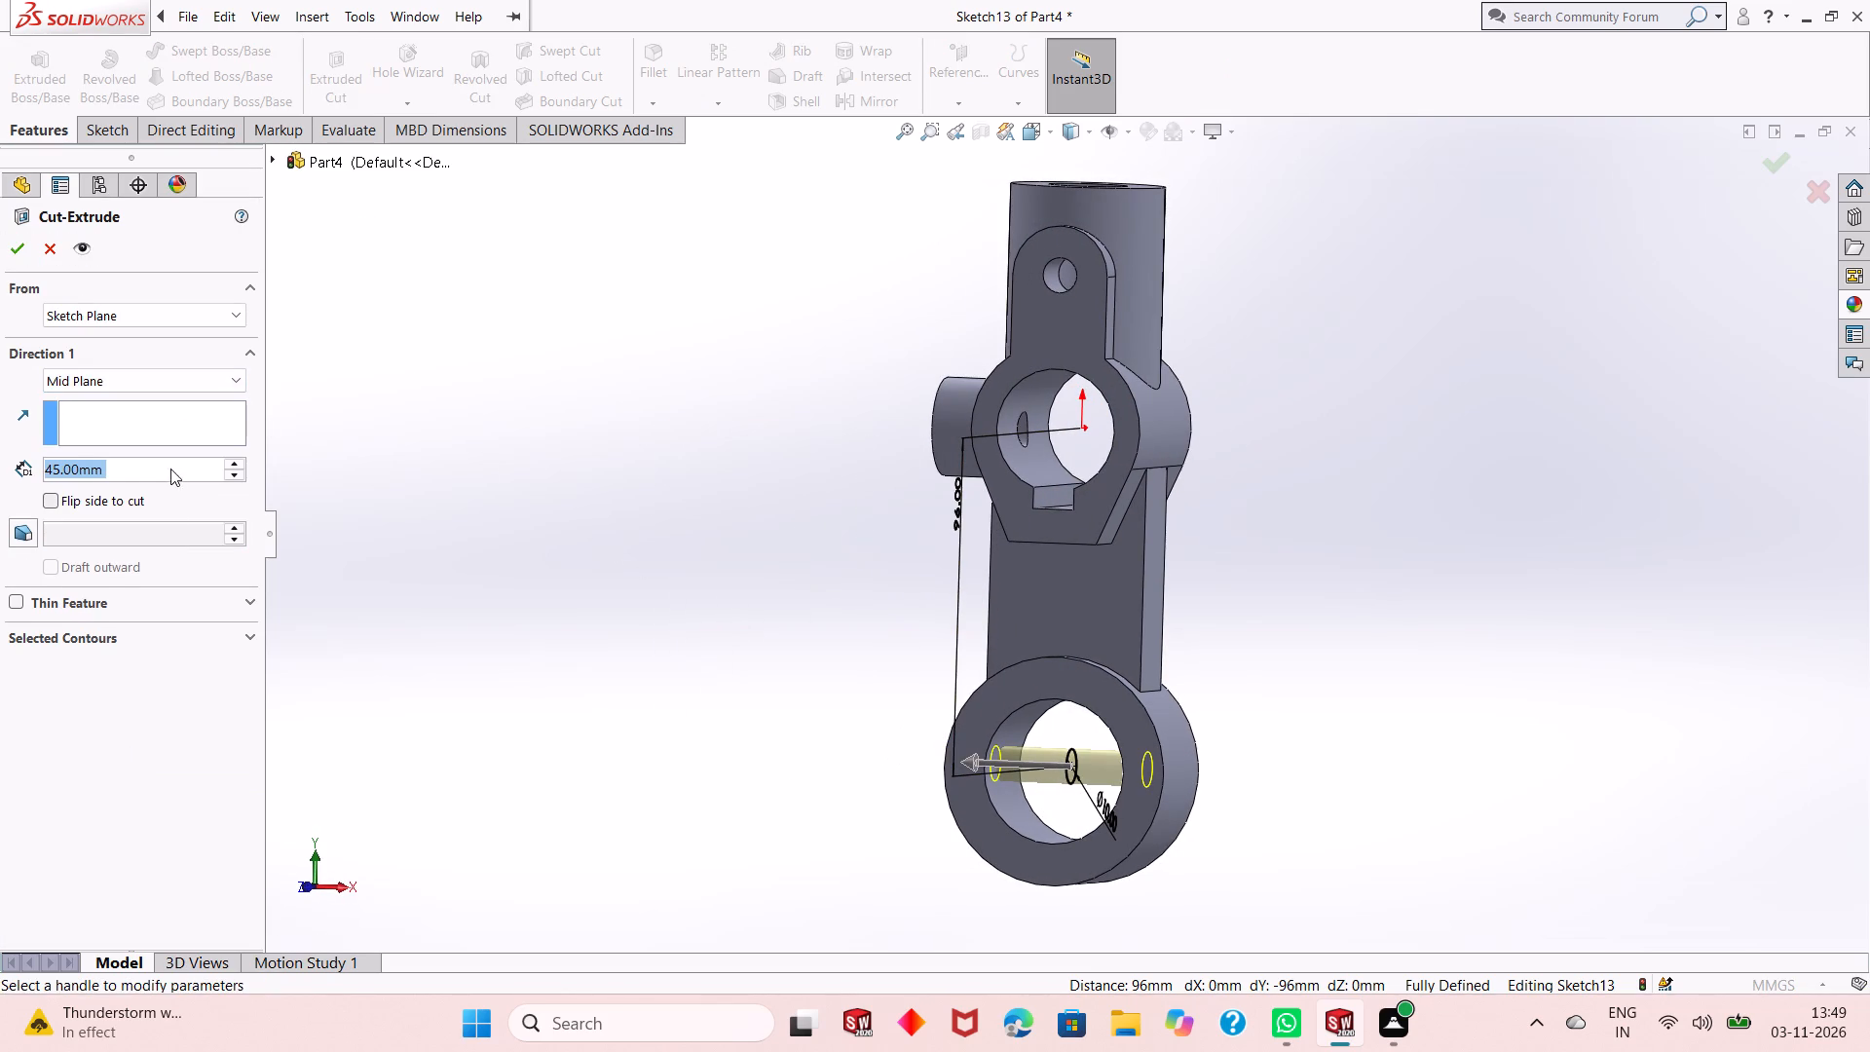
type("1000")
key("Return")
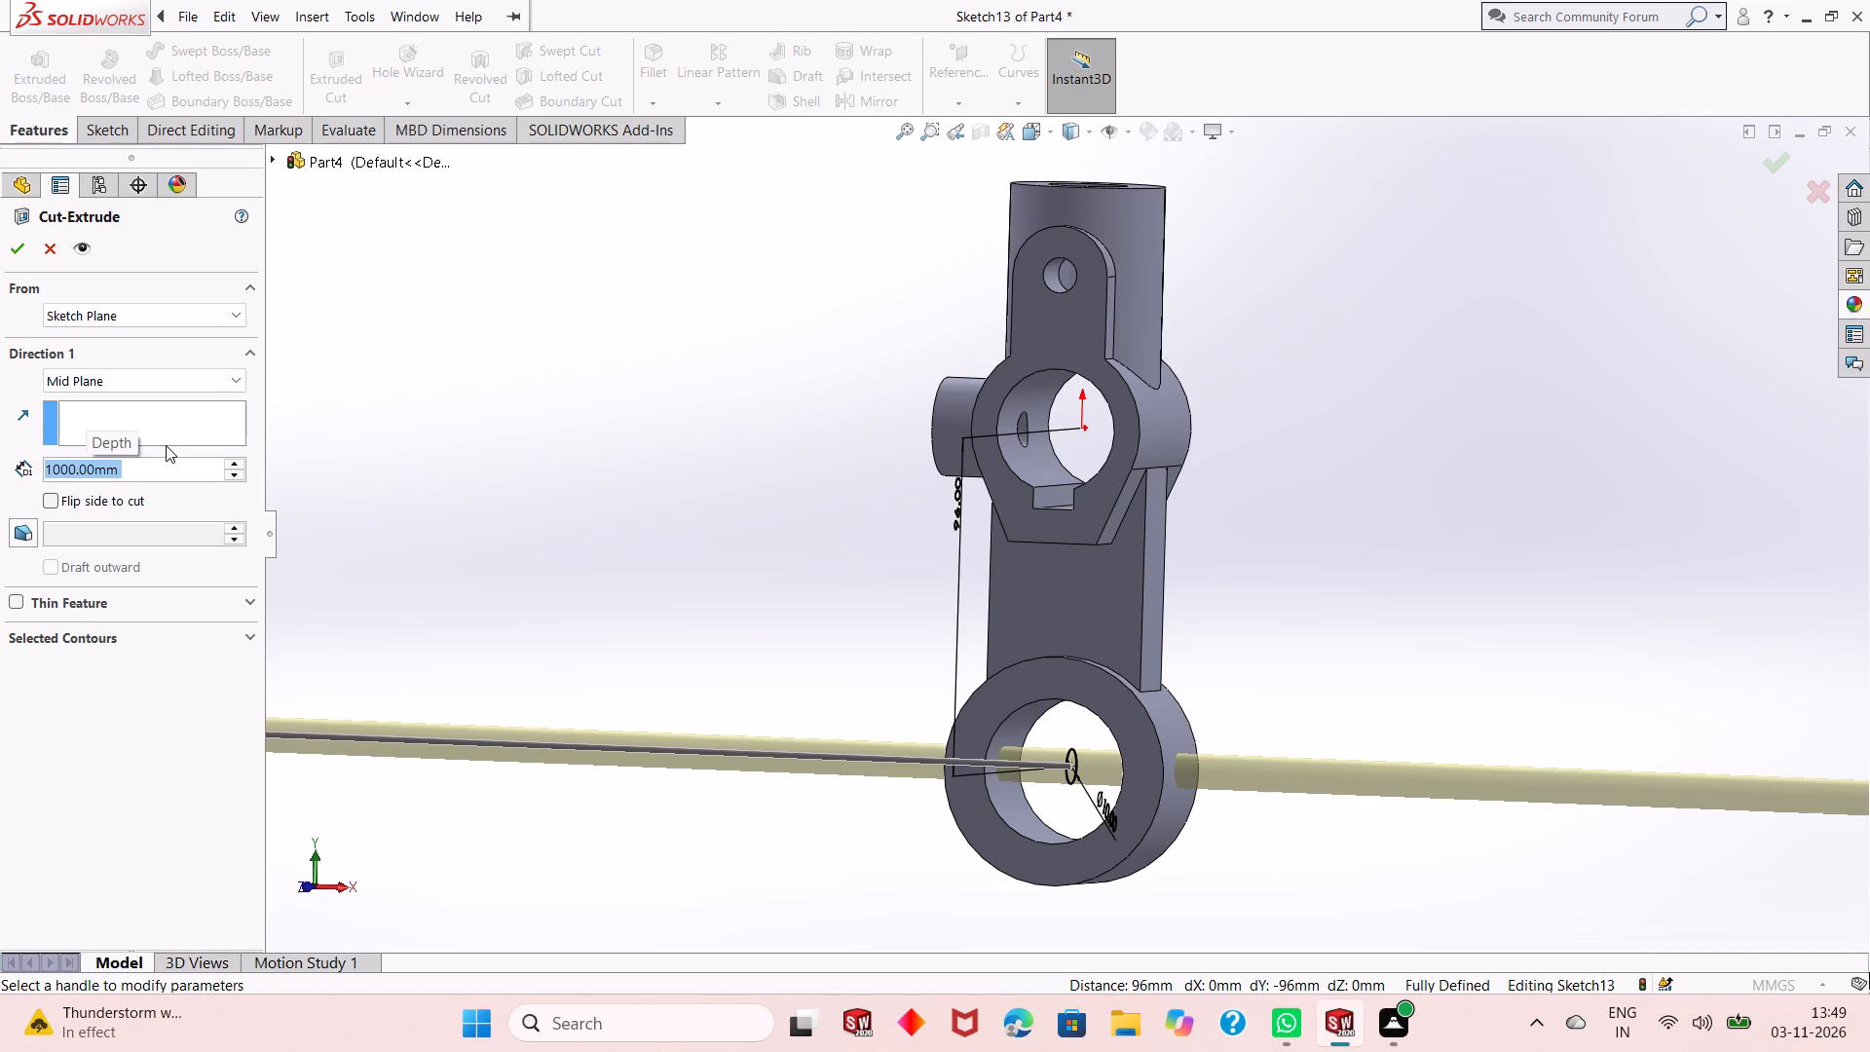
key("0")
key("BackSpace")
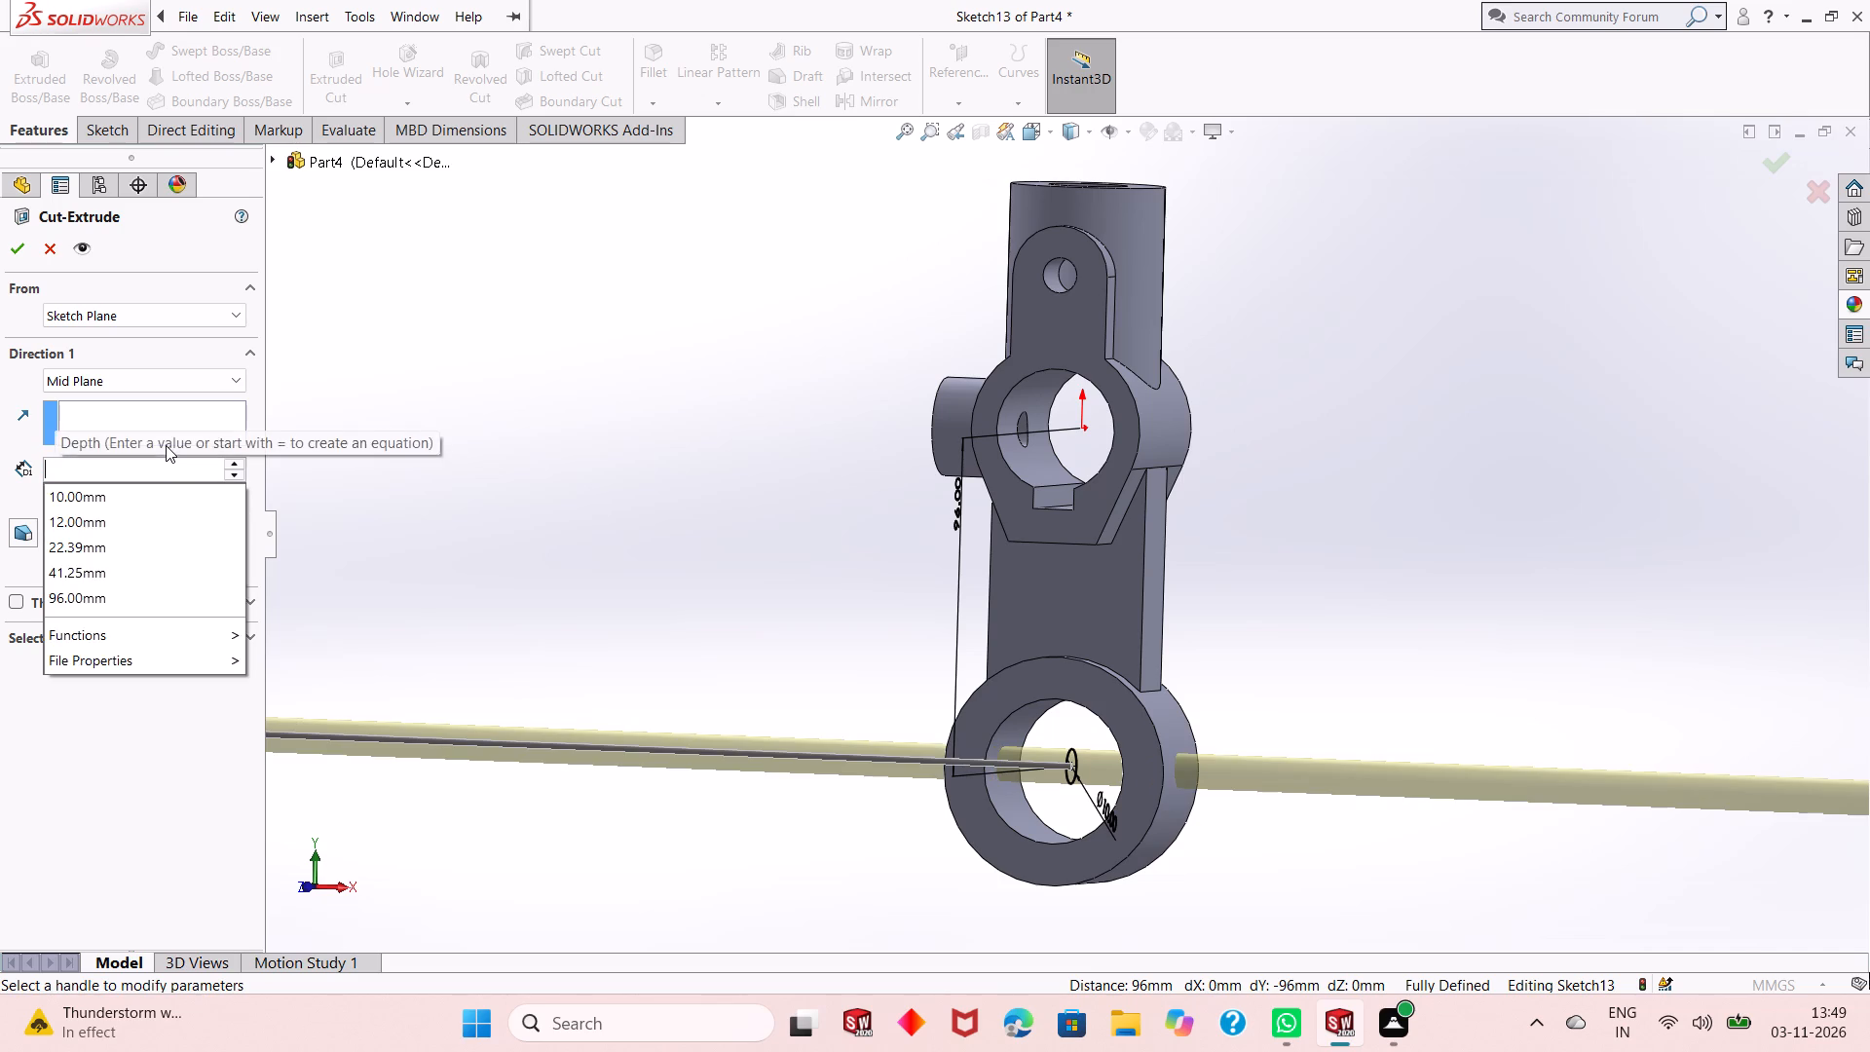
type("100")
key("Return")
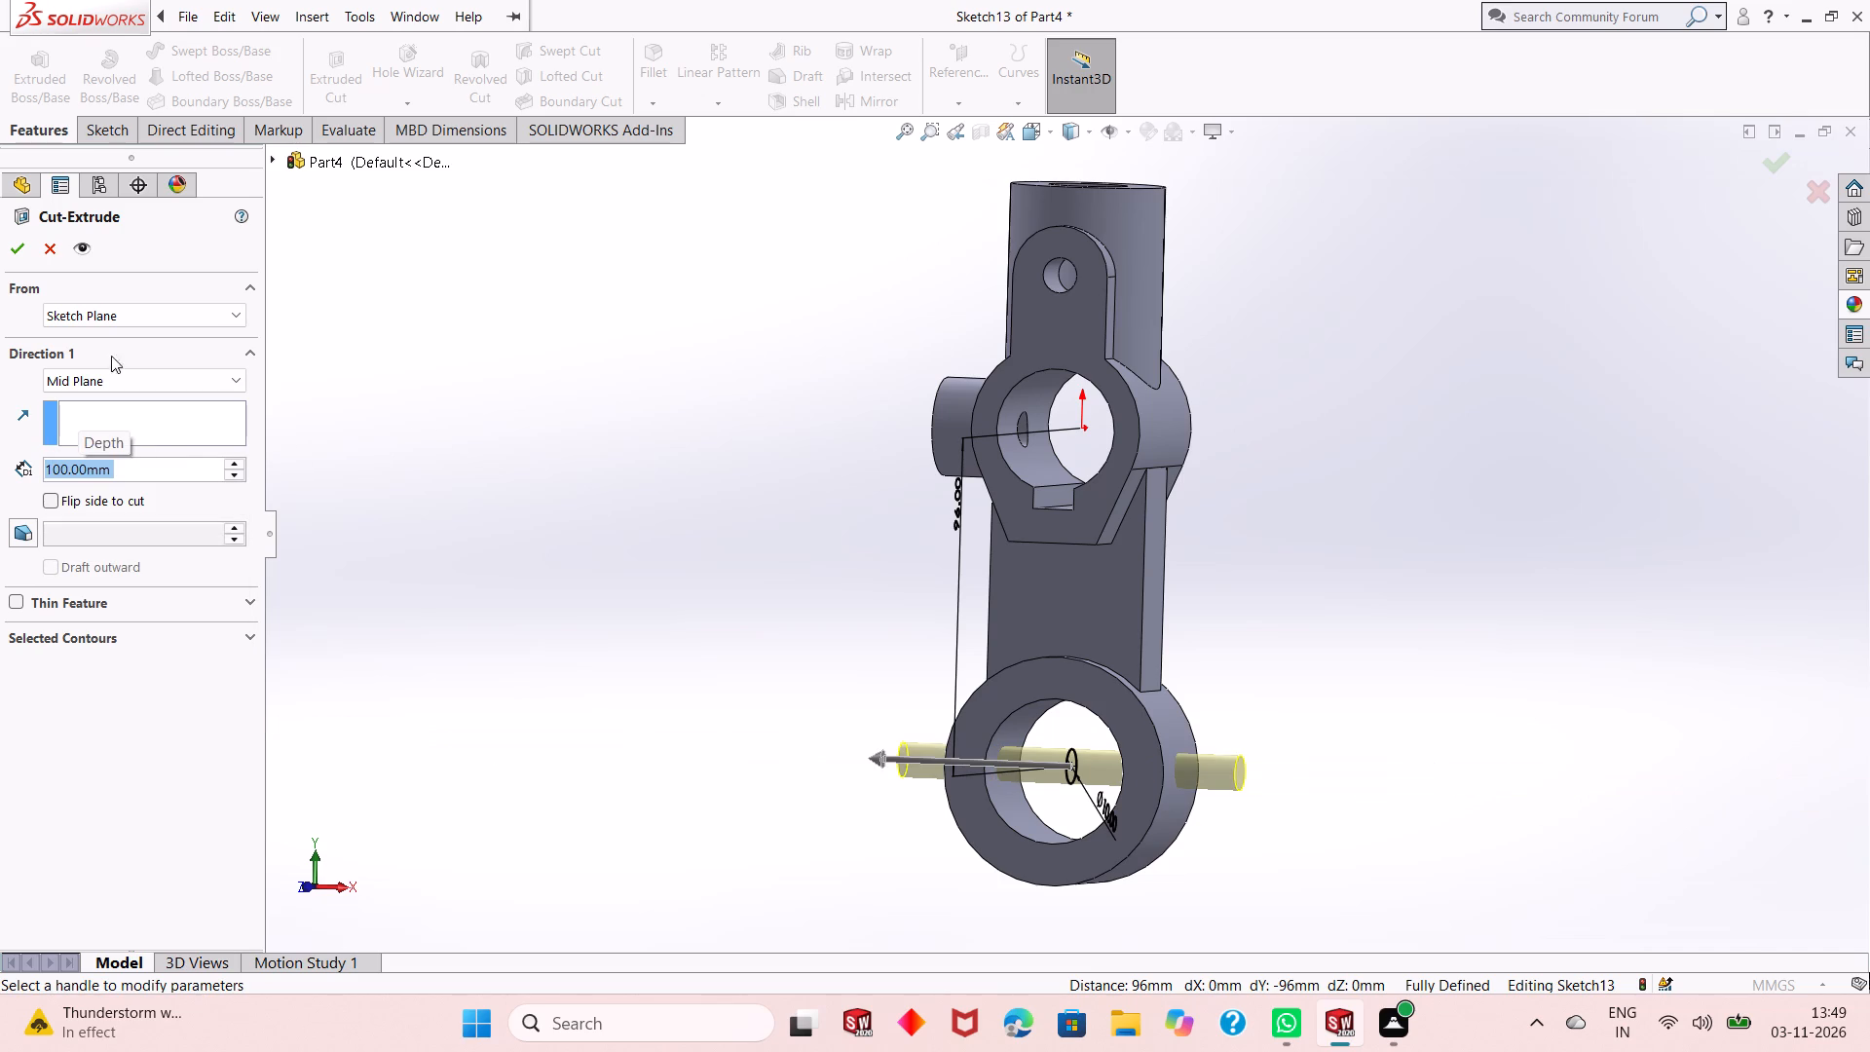
left_click(121, 373)
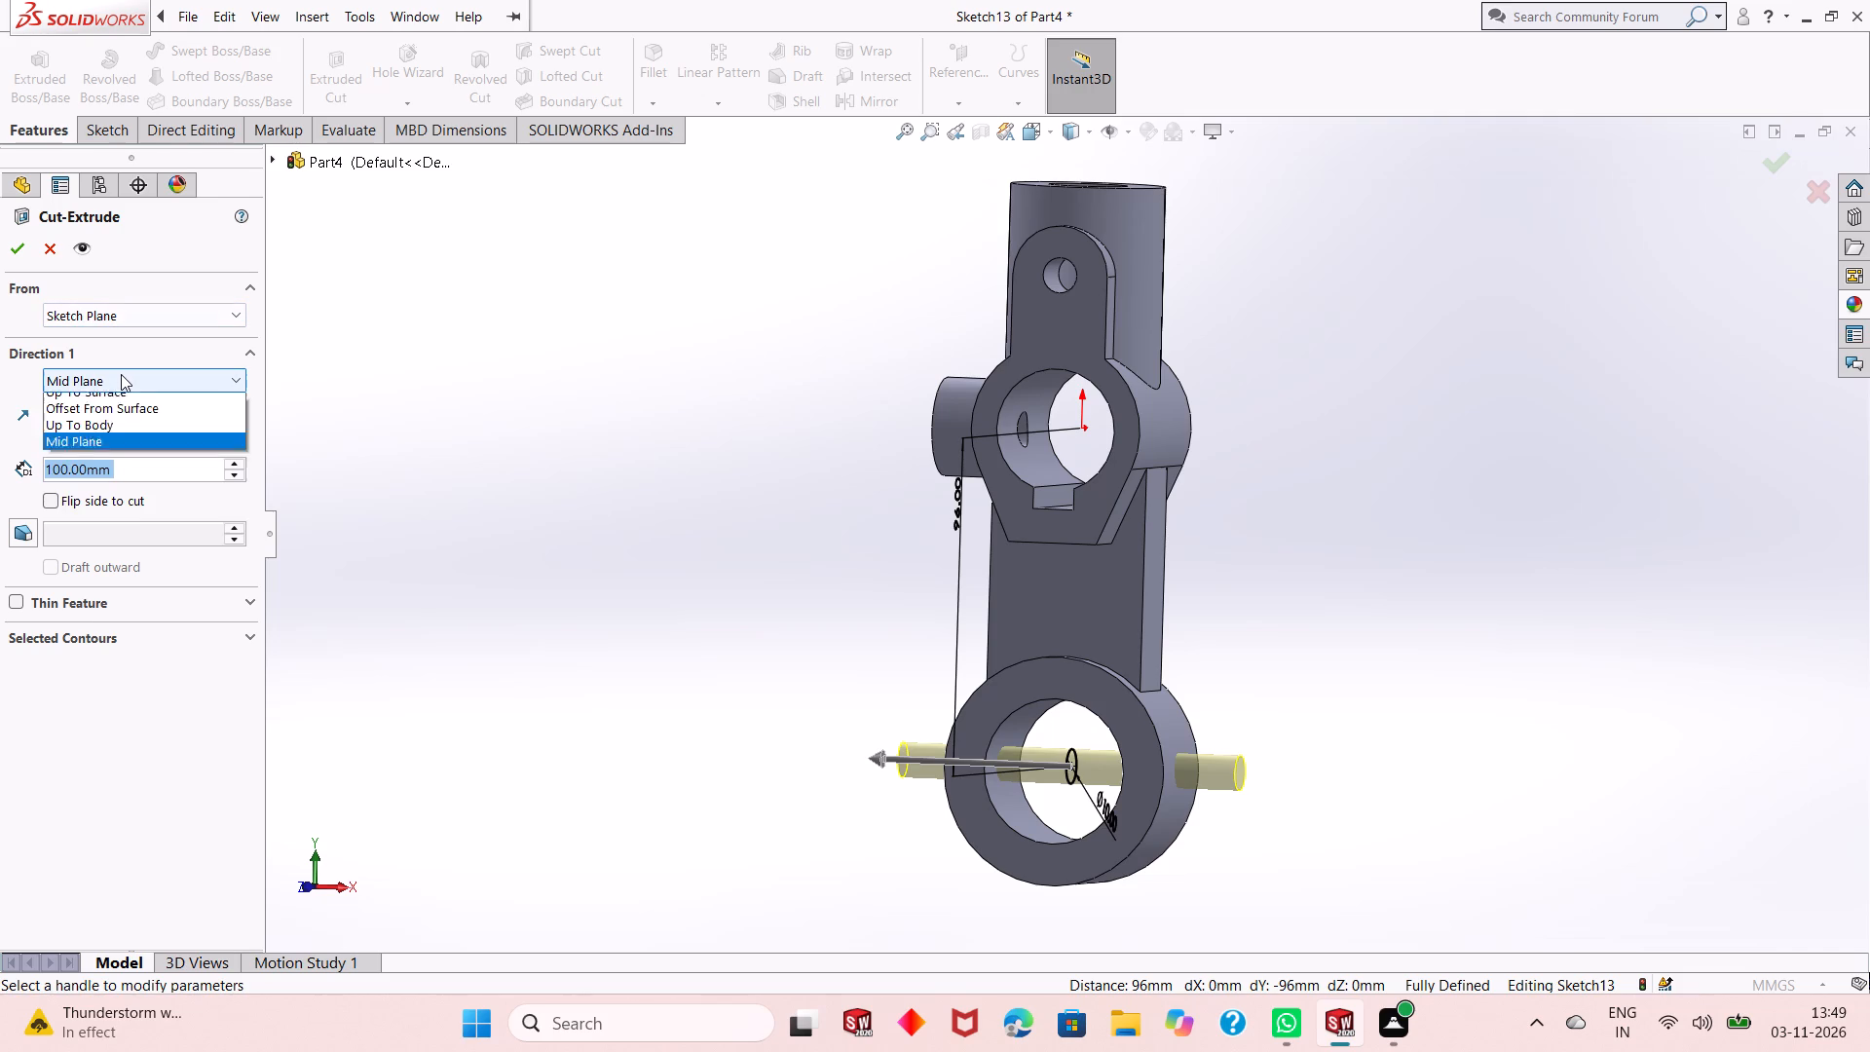
left_click(143, 435)
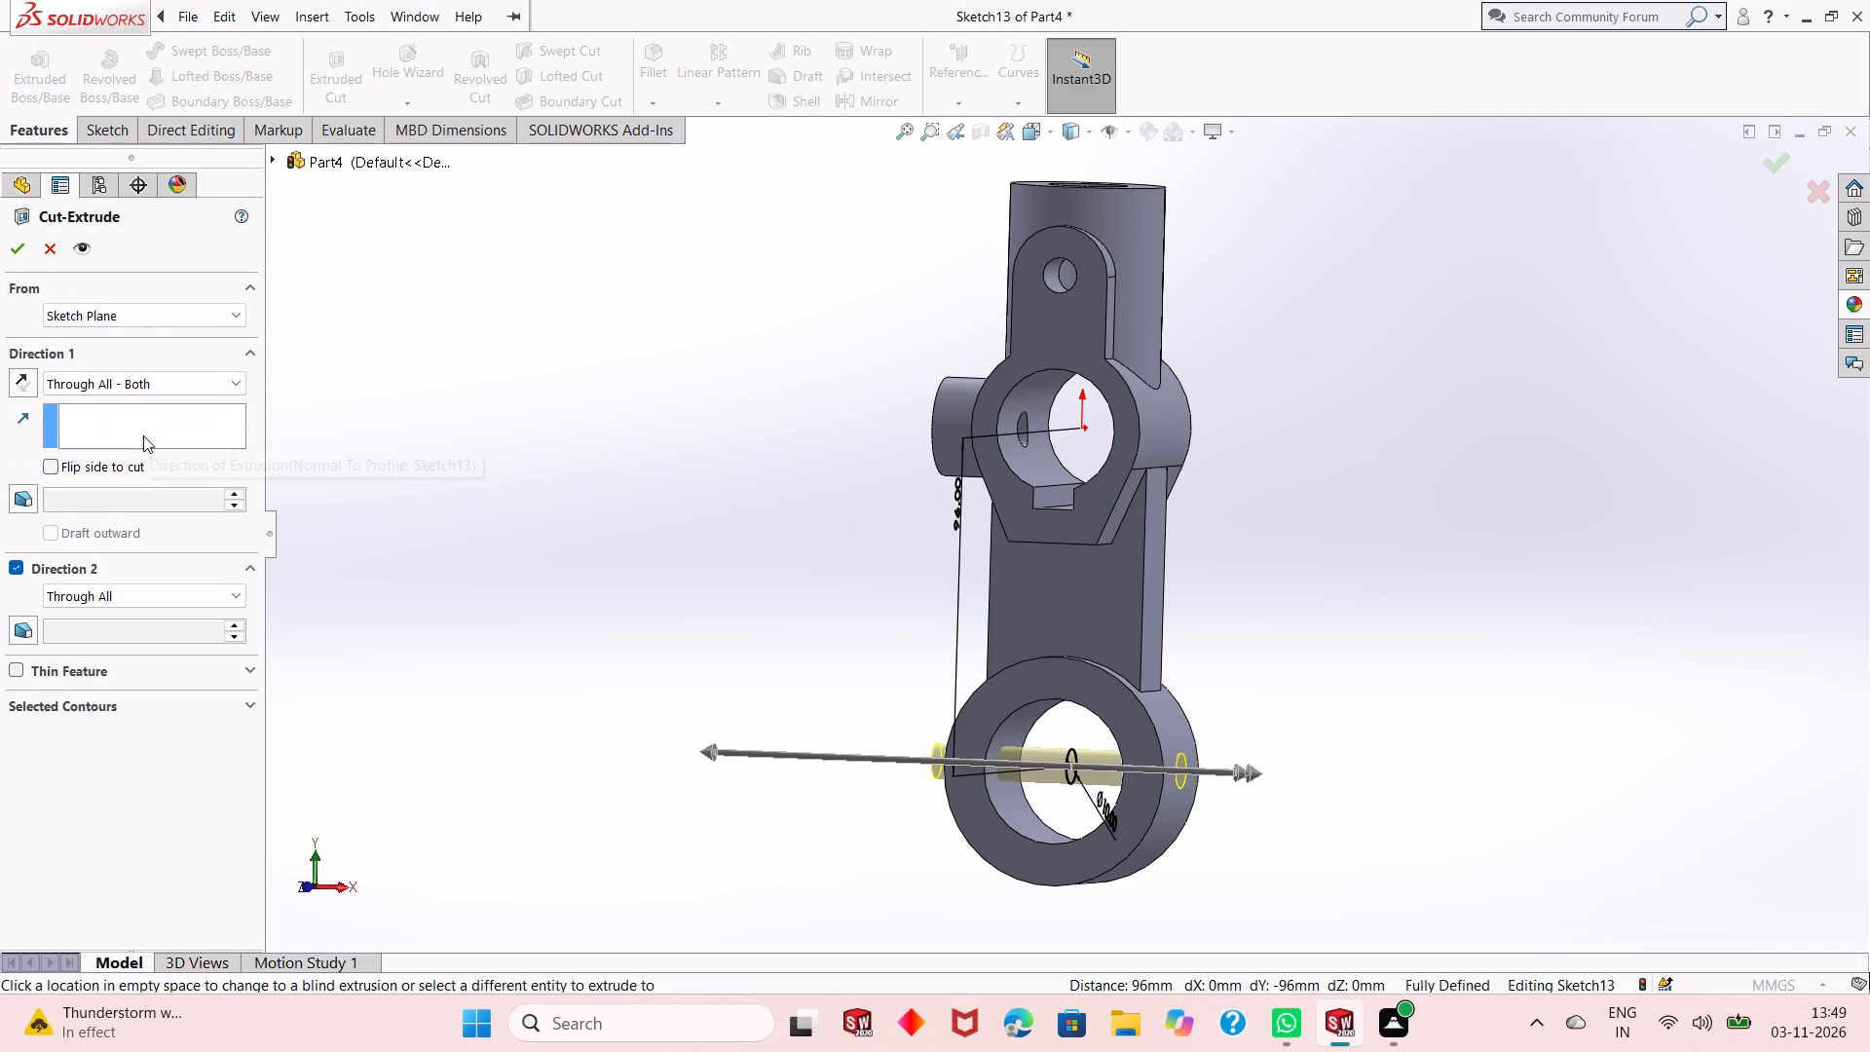
left_click(17, 248)
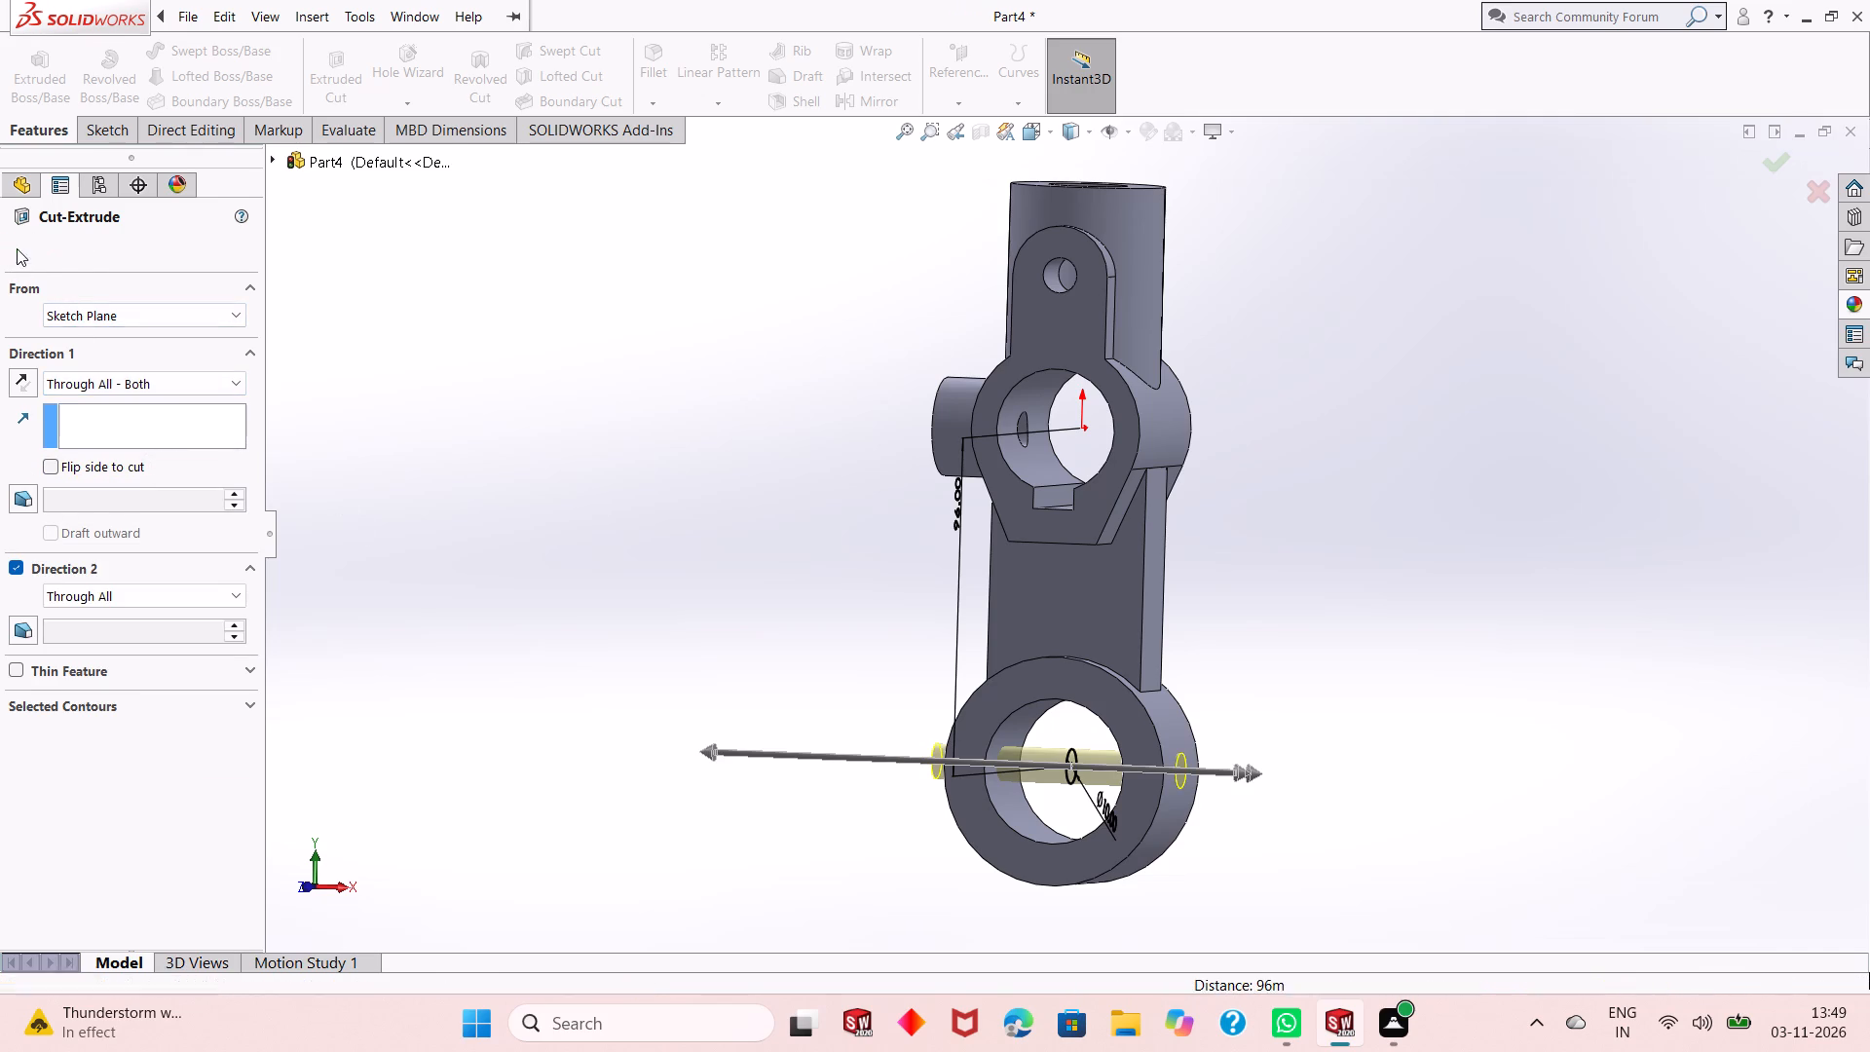
left_click(727, 617)
Examine the part from several angles, checking the cross hole in the lower cylinder and the side boss.
scroll(859, 691, "up", 1)
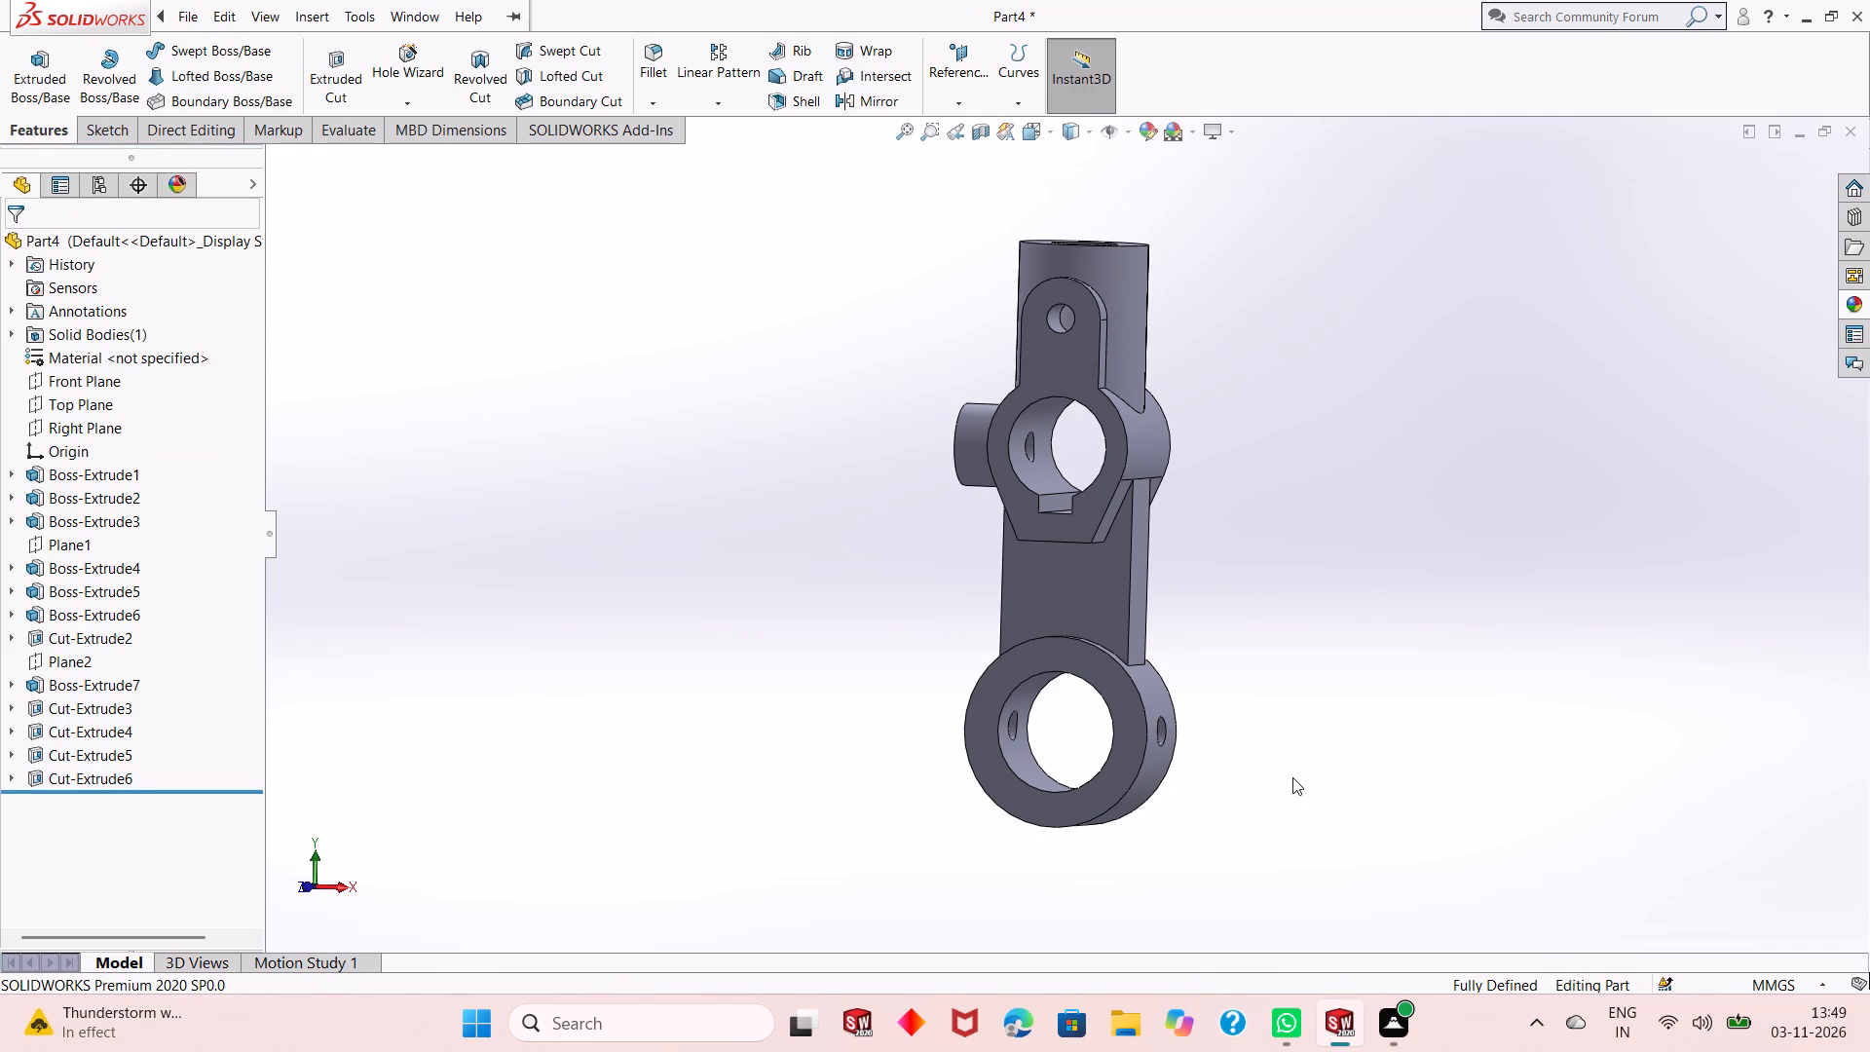
middle_click_drag(1292, 777, 1253, 828)
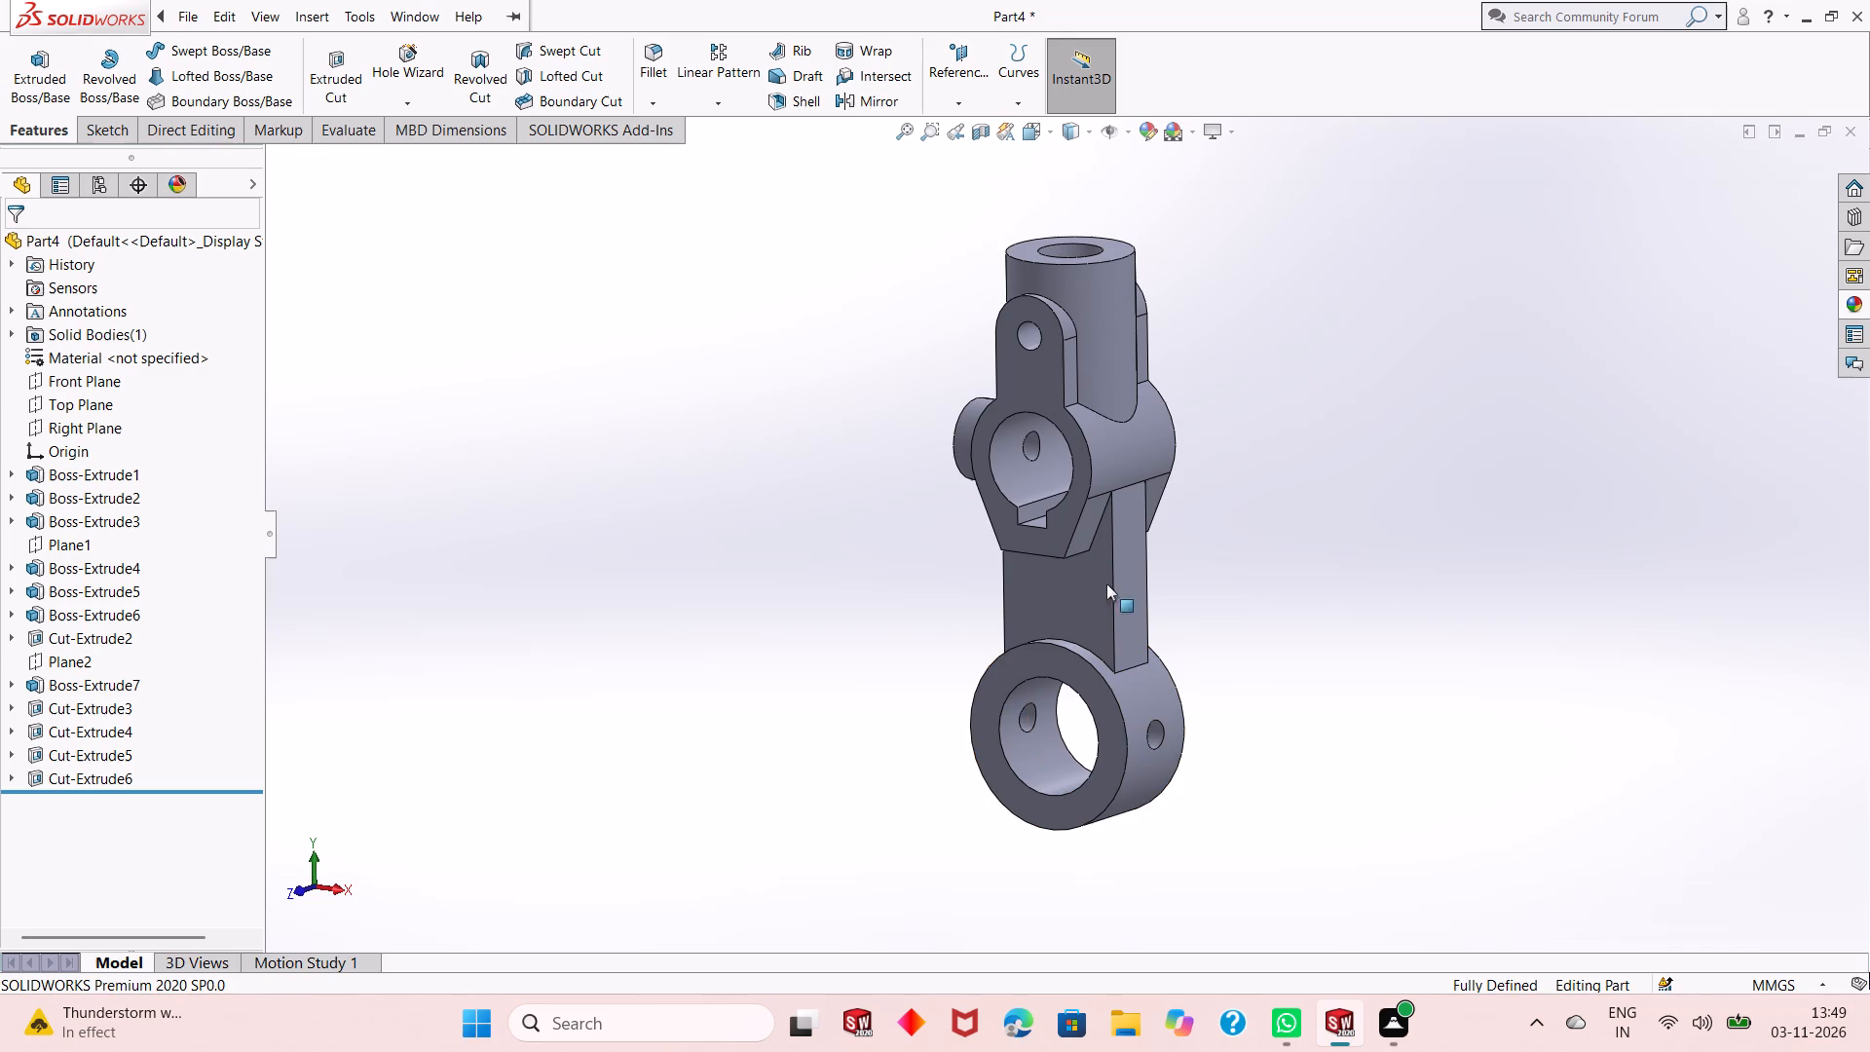
middle_click_drag(1020, 654, 1370, 697)
middle_click_drag(1225, 565, 1309, 654)
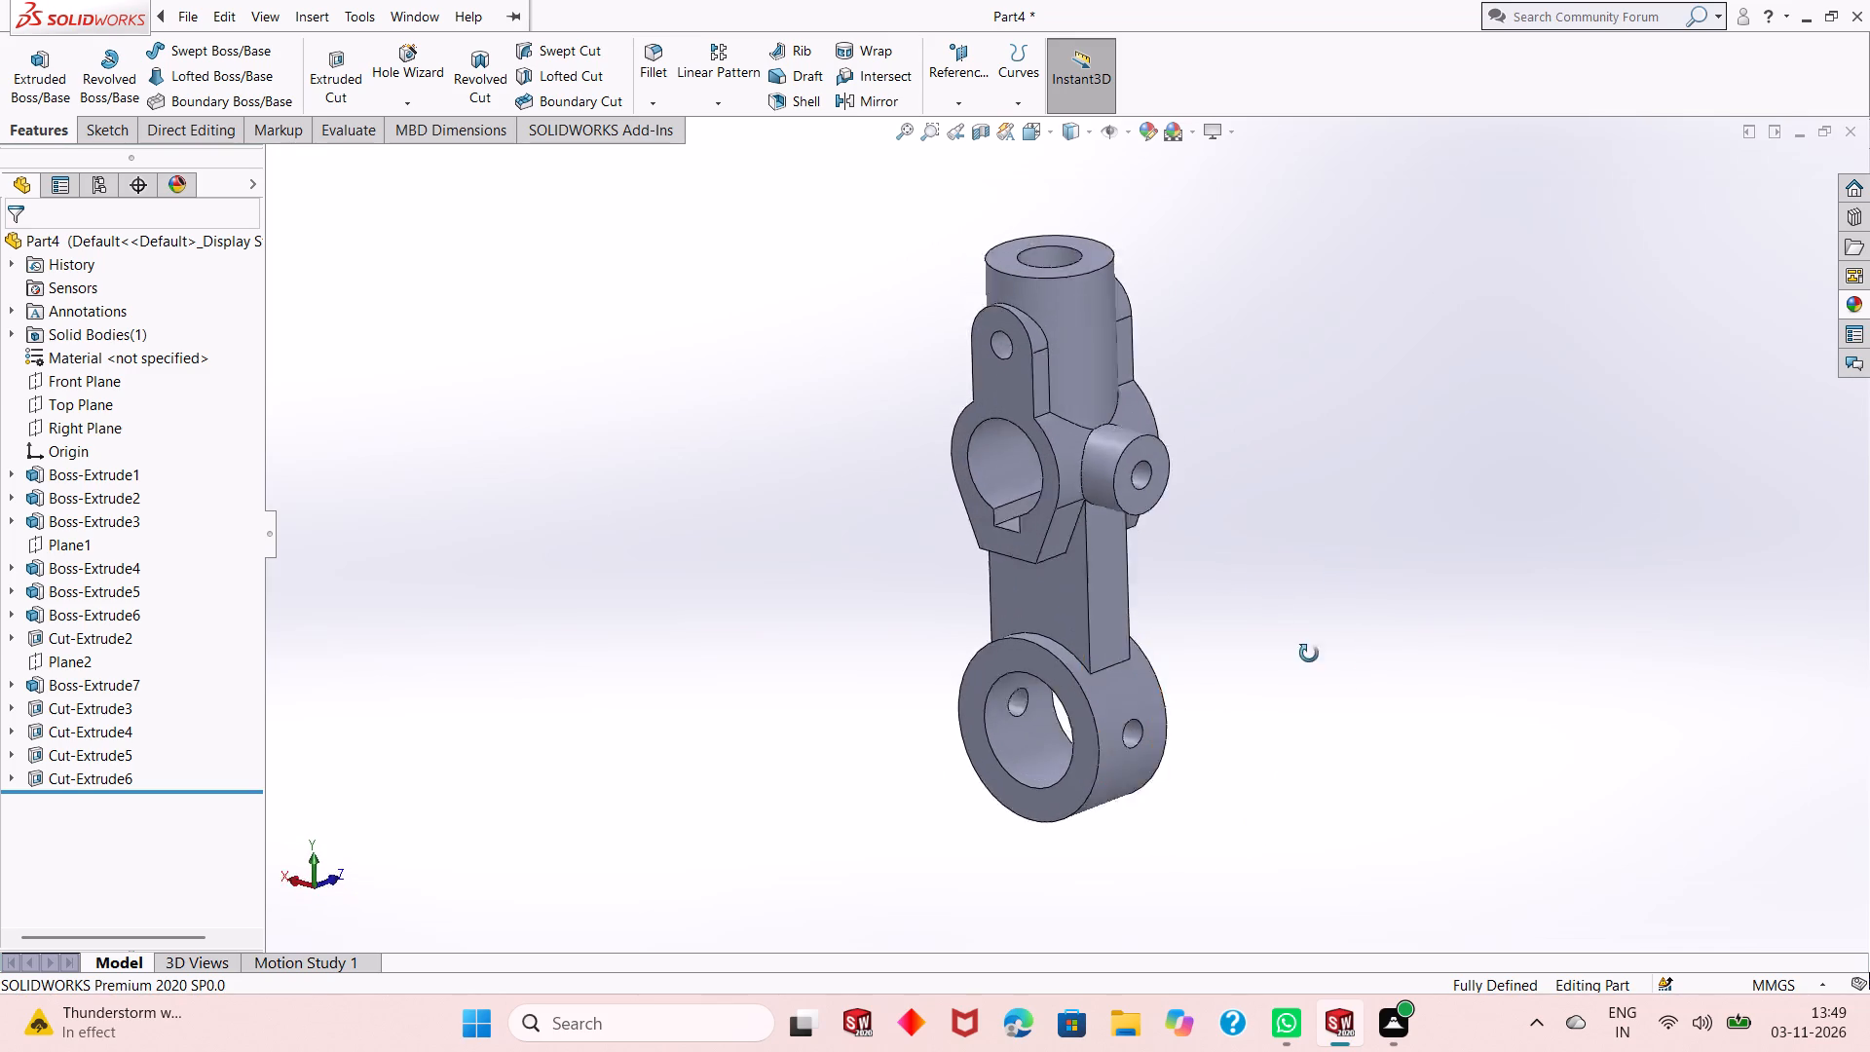
middle_click_drag(1309, 654, 1266, 534)
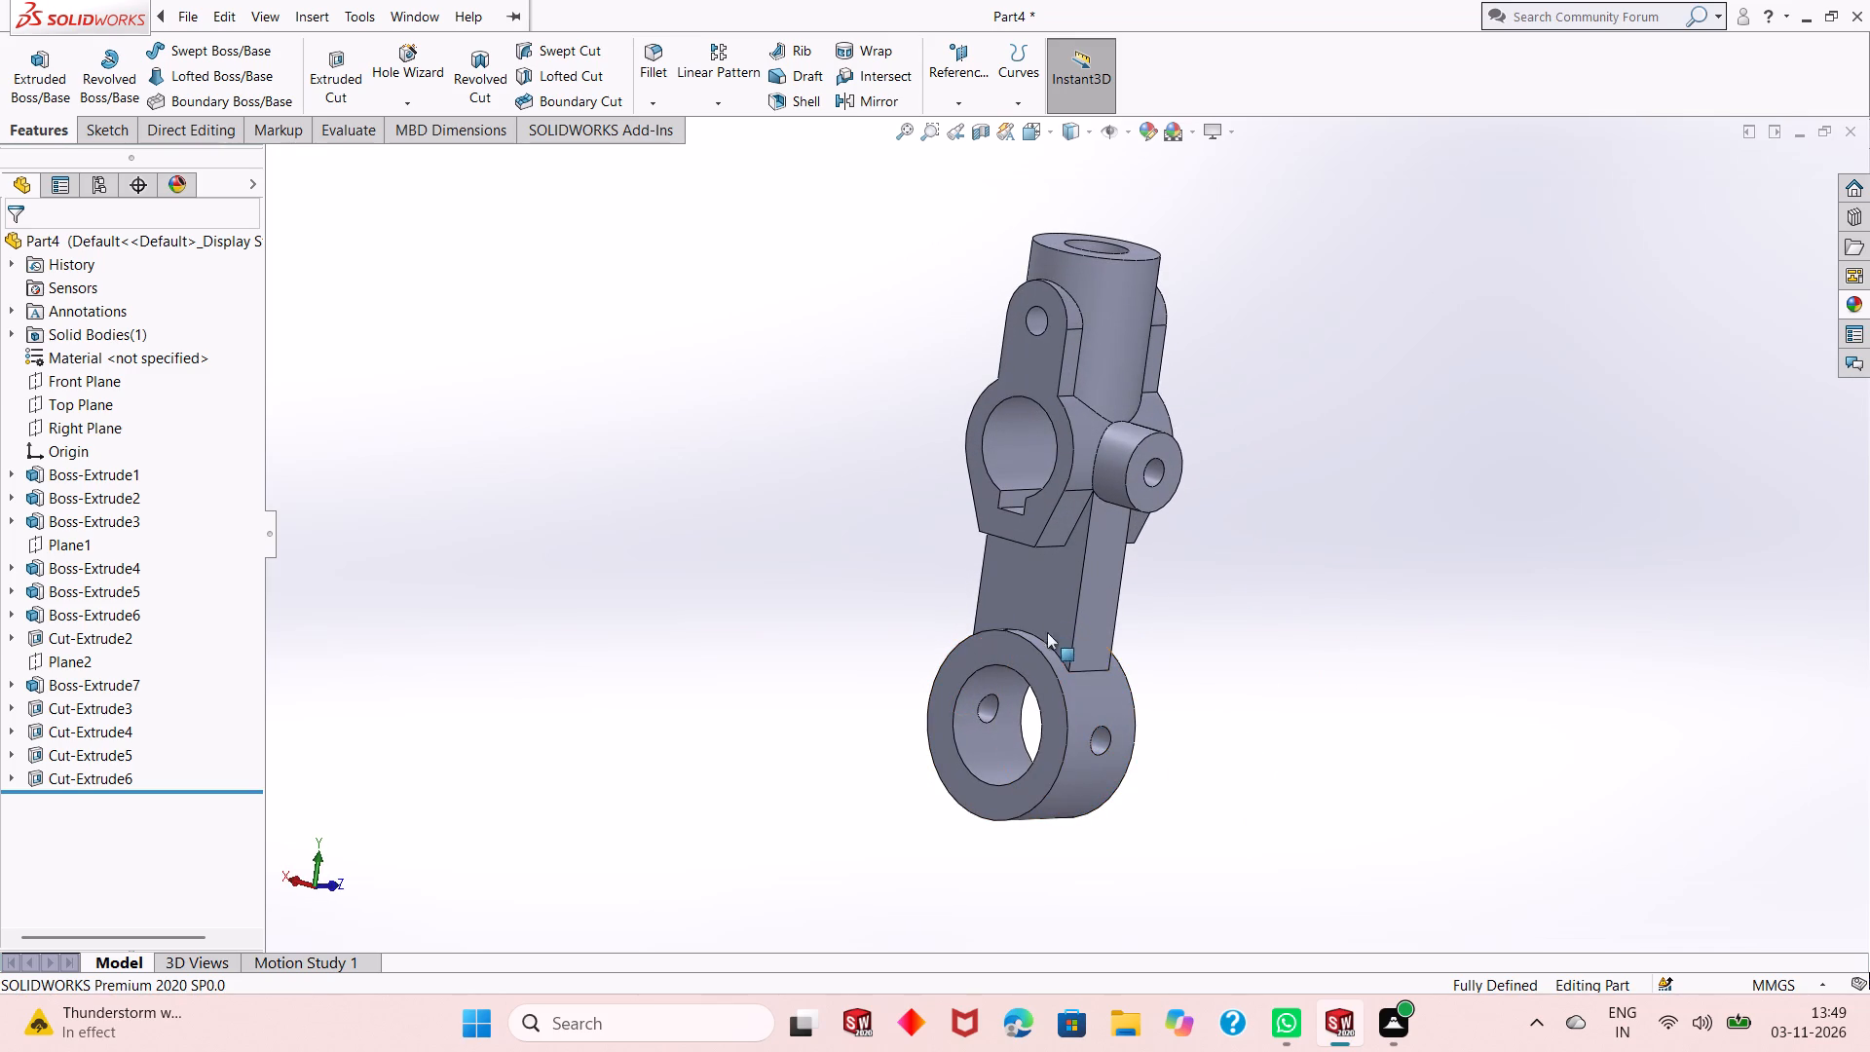
middle_click_drag(1307, 597, 1275, 613)
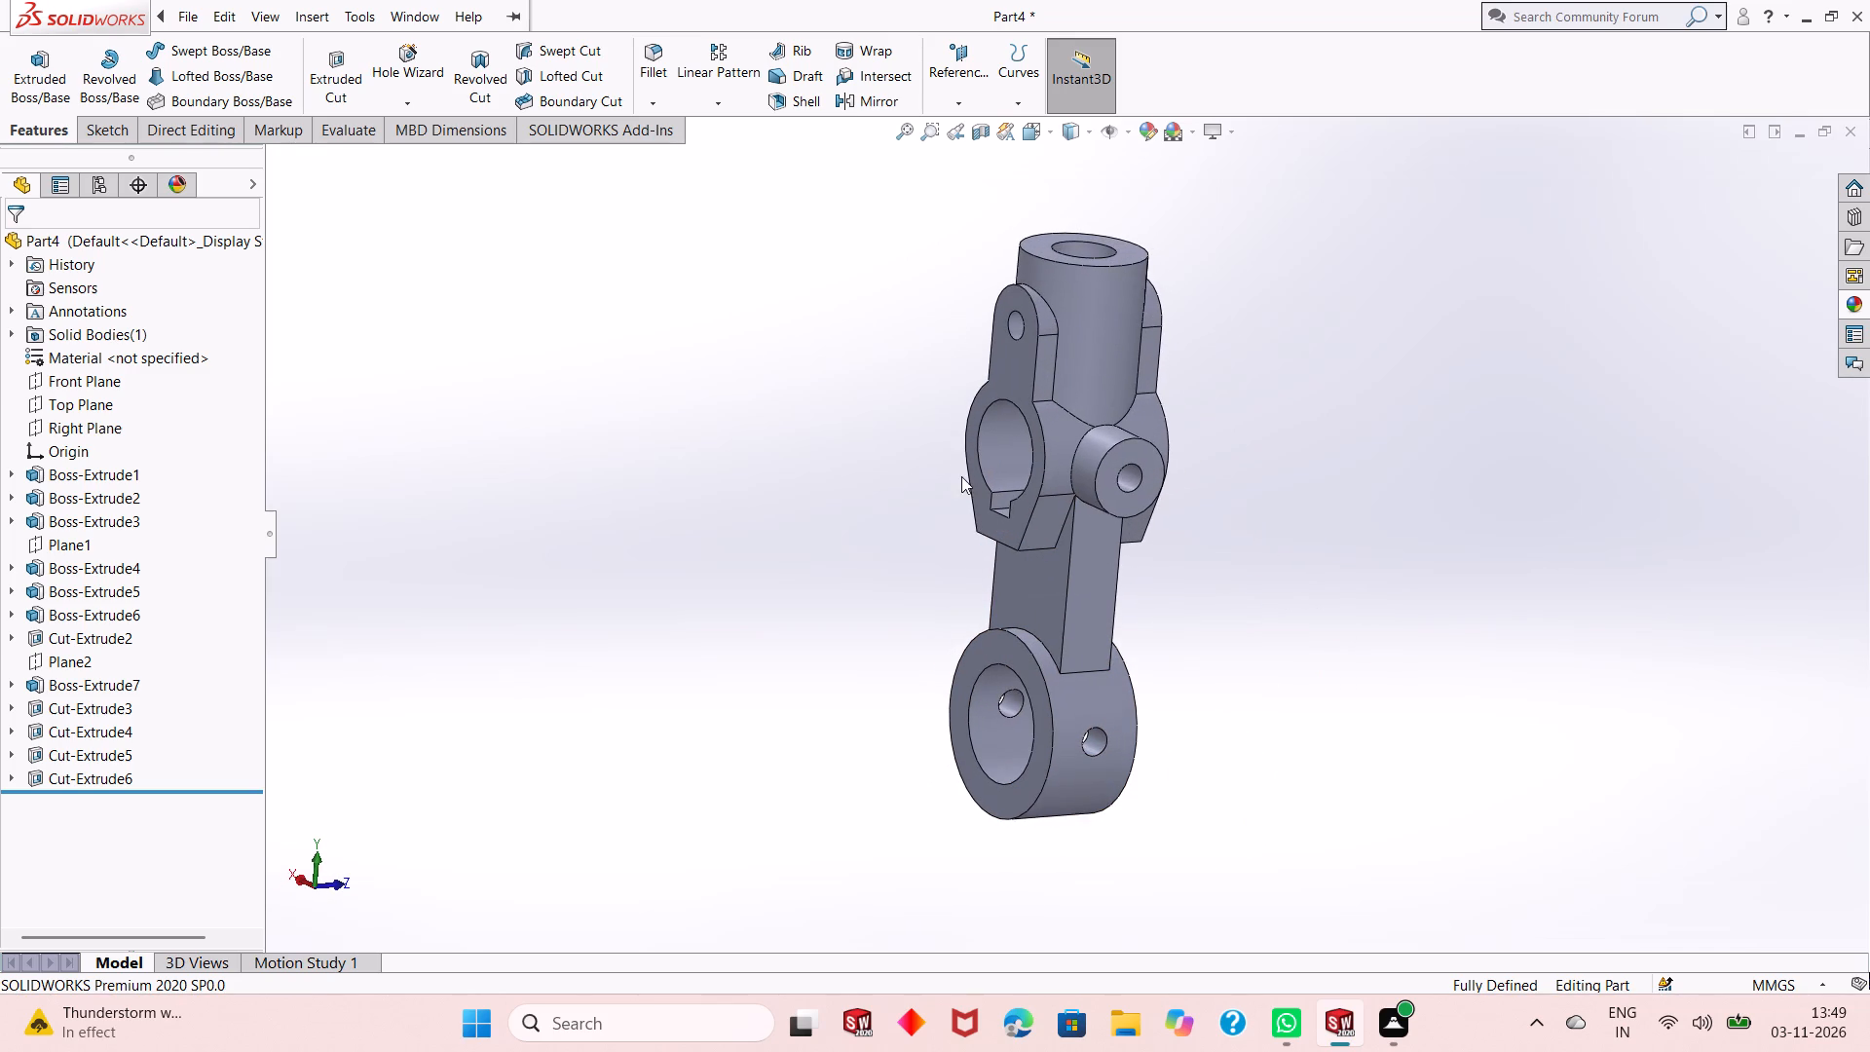
scroll(956, 485, "down", 2)
scroll(1040, 649, "up", 3)
middle_click_drag(1076, 646, 1137, 621)
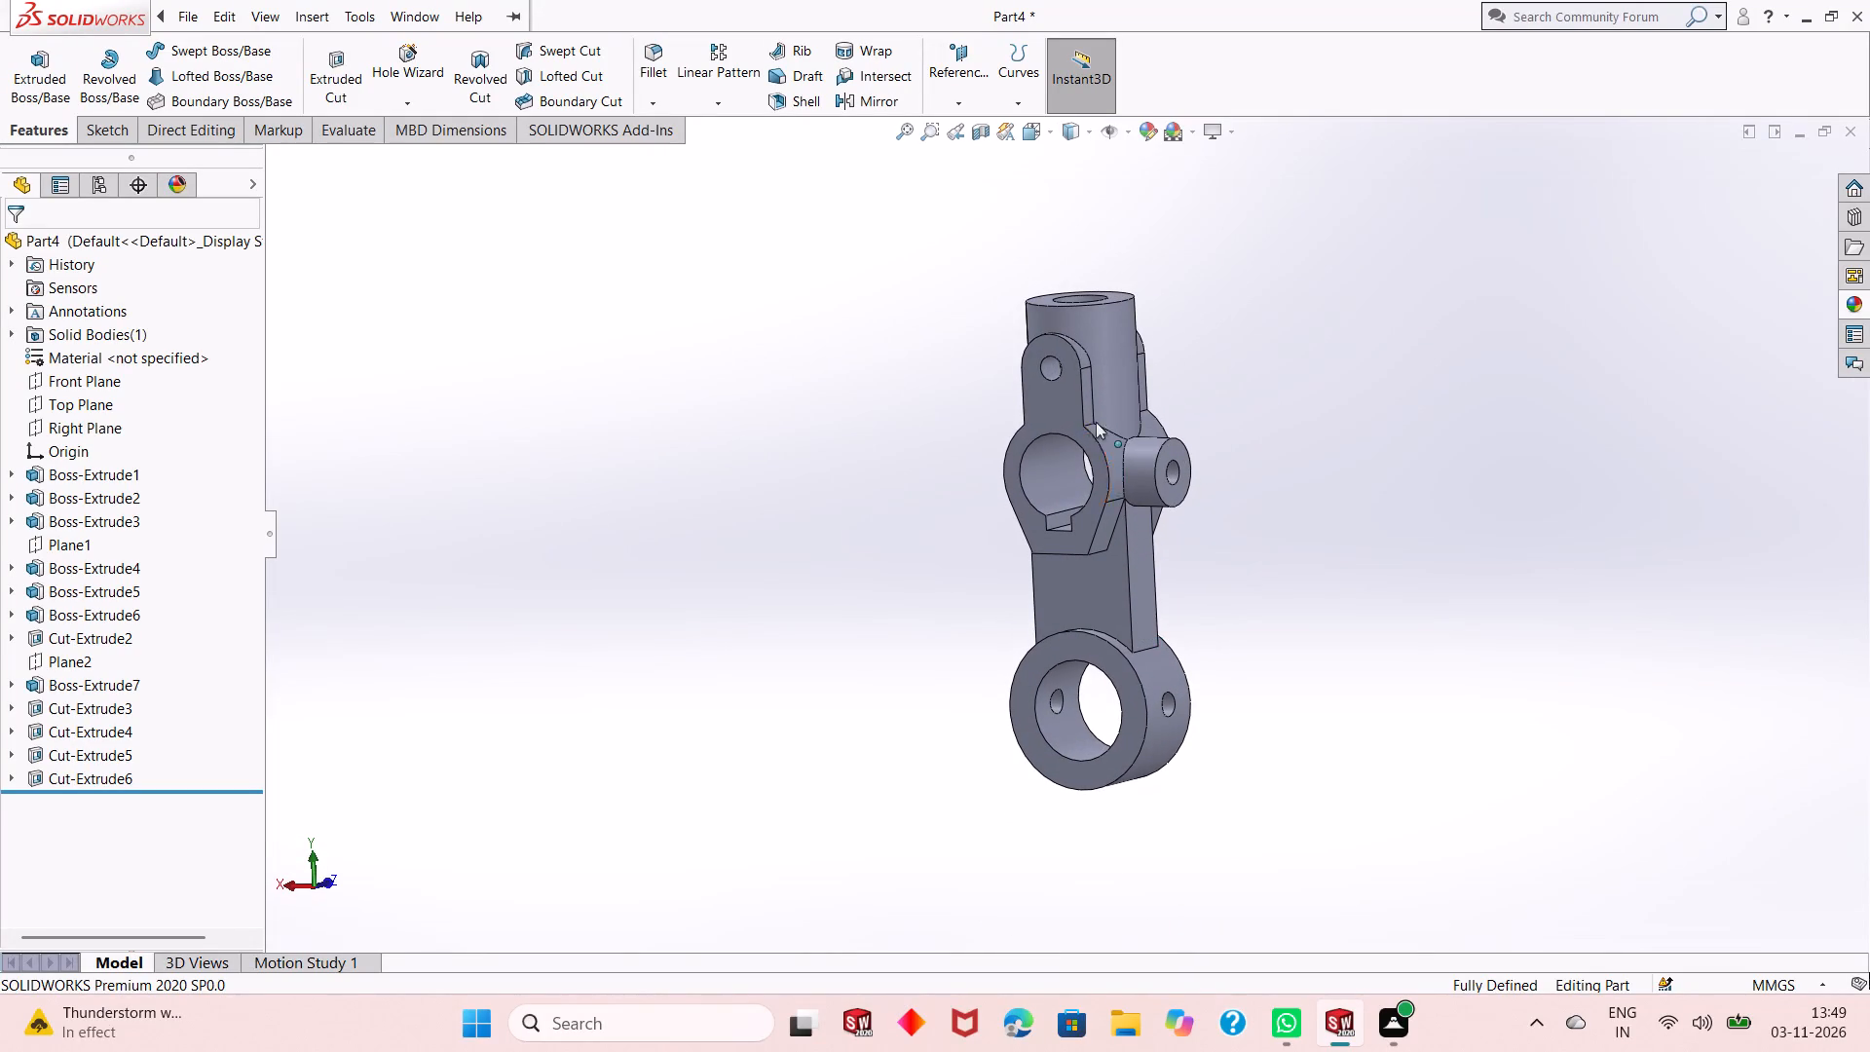
Apply the standard pure red colour to the whole part.
left_click(1325, 305)
left_click(1139, 131)
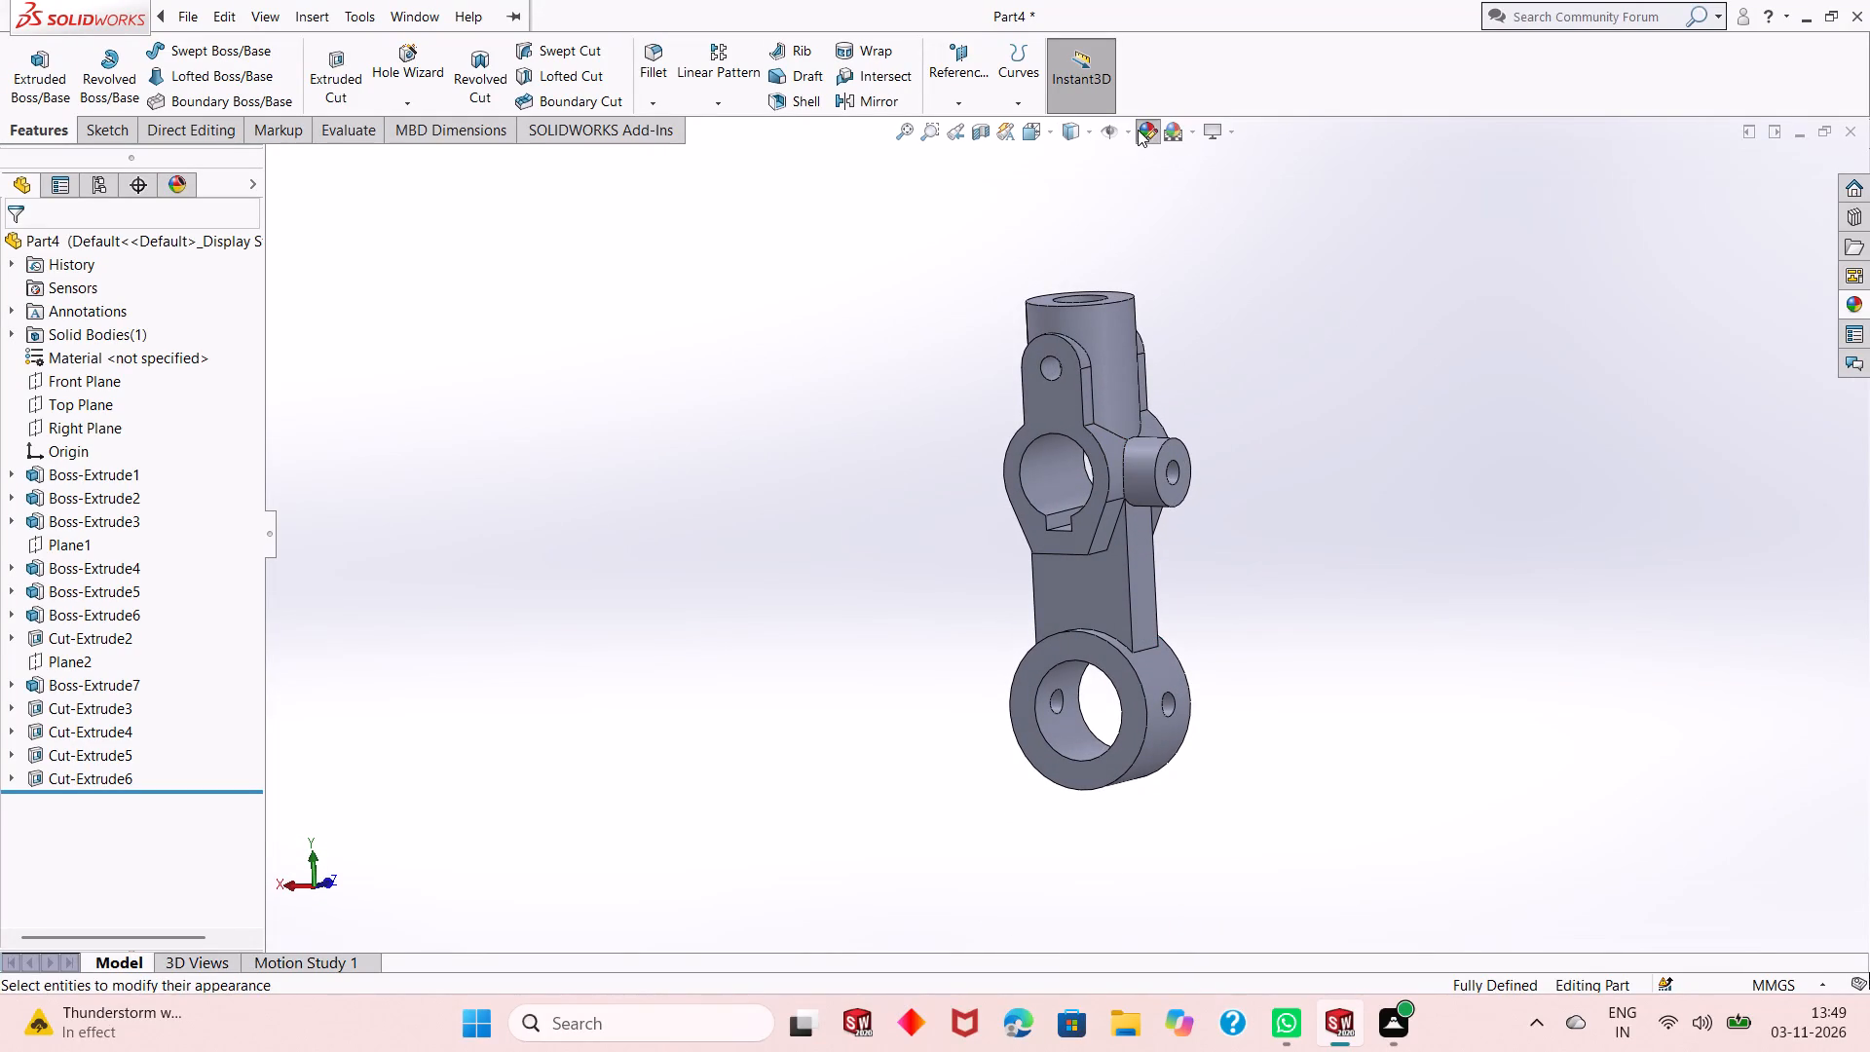
left_click(70, 723)
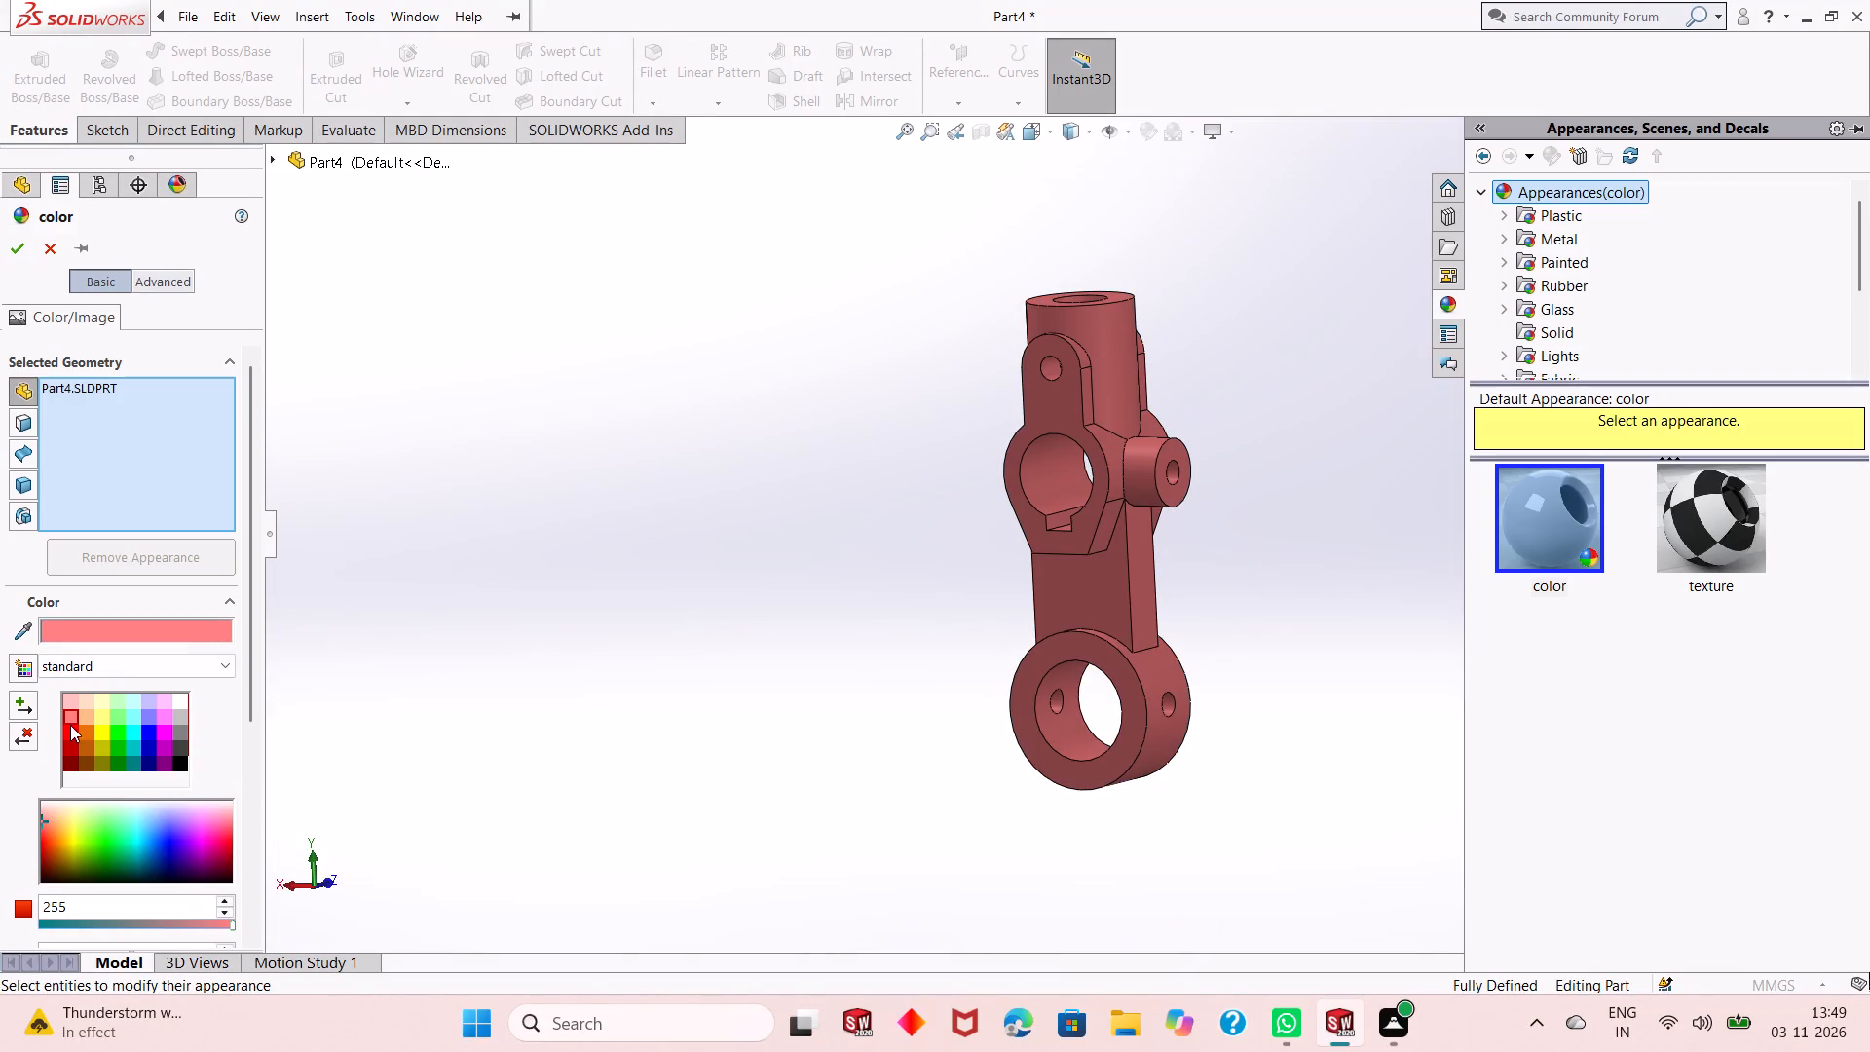
left_click(70, 732)
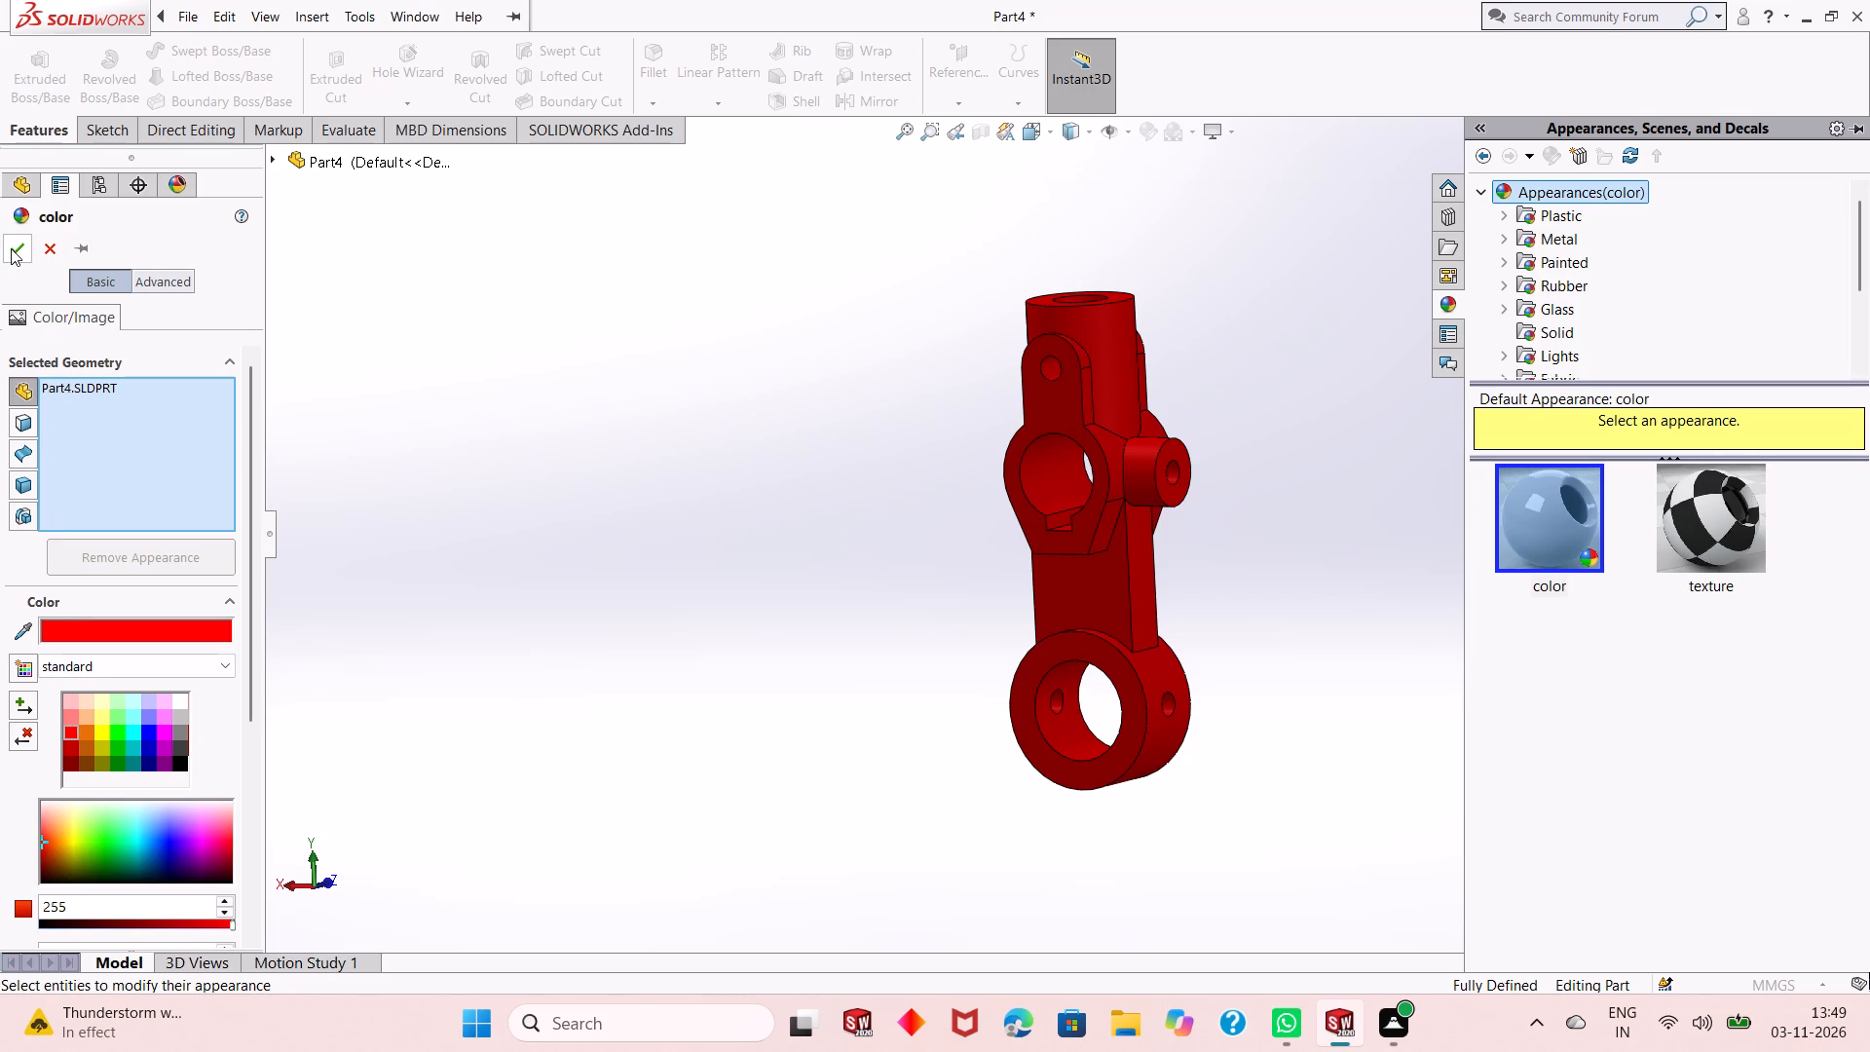
left_click(11, 248)
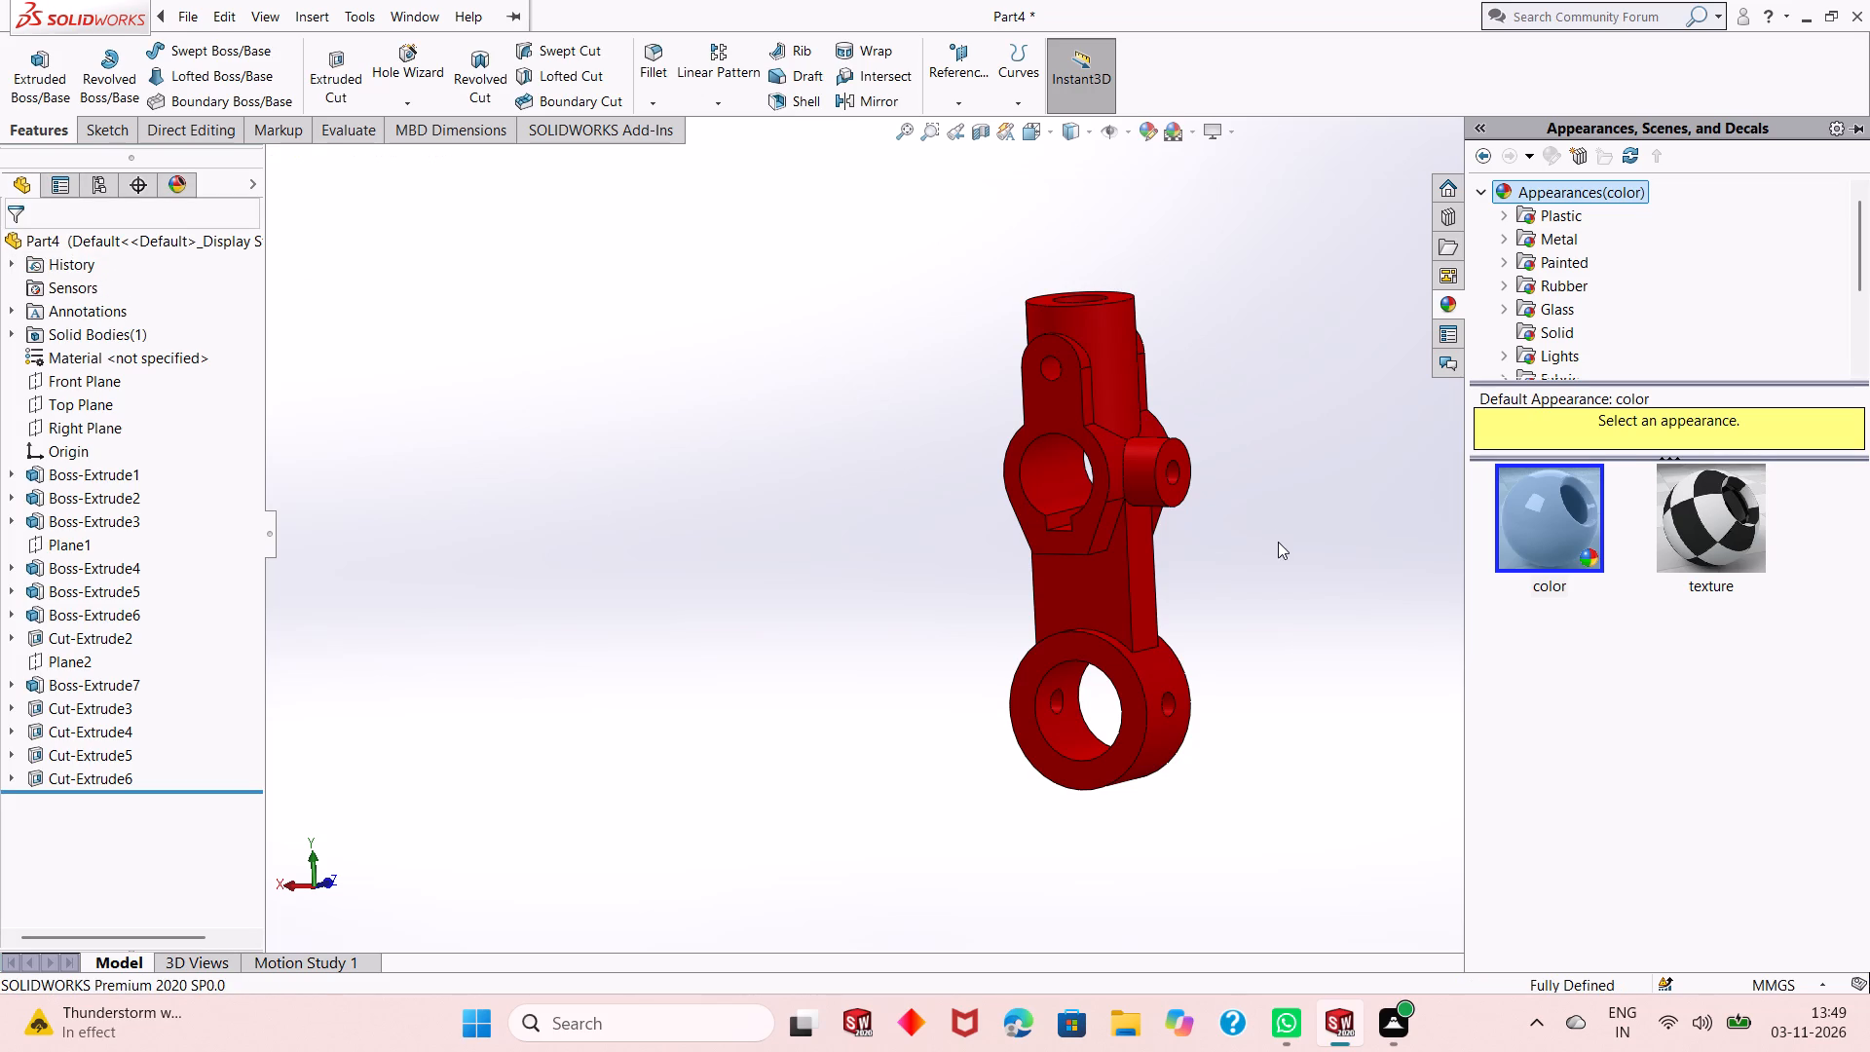
scroll(1211, 487, "down", 2)
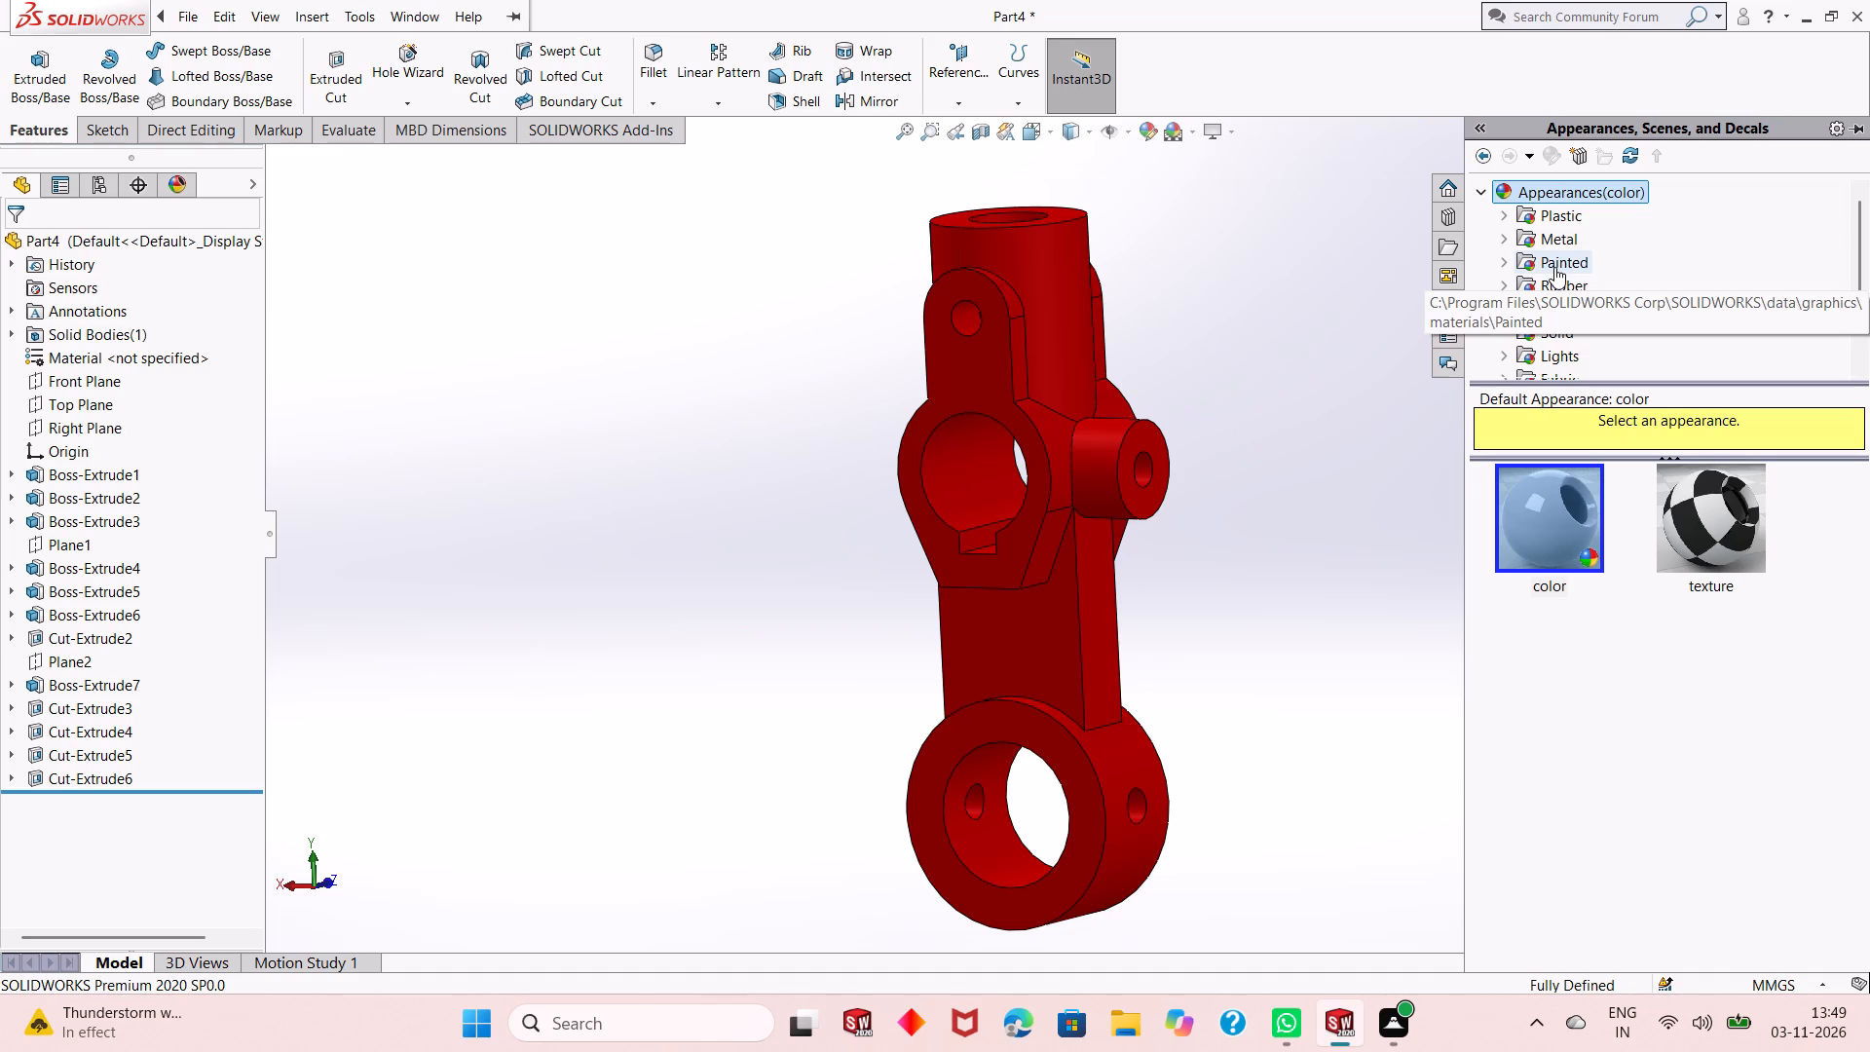
left_click(1233, 389)
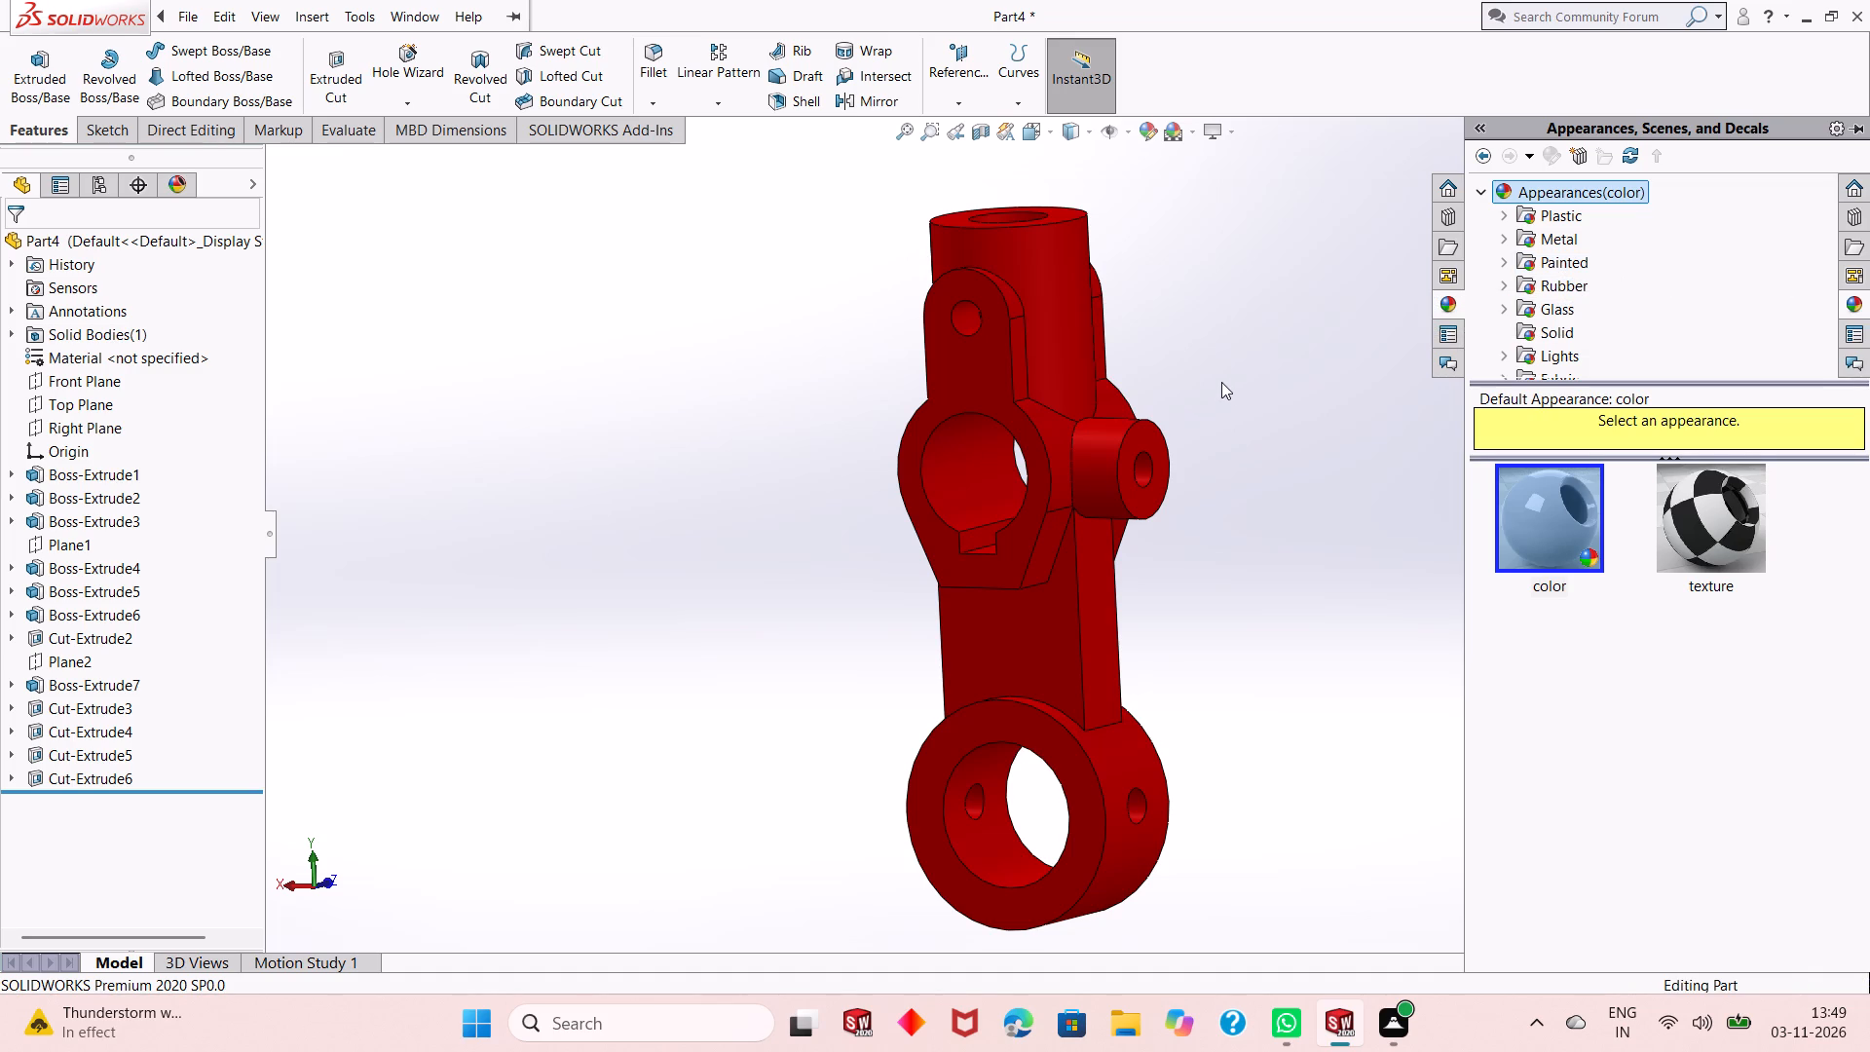
Colour the faces of the upper bore, lug hole, keyed bore and keyway, side boss hole, lower bore and cross hole standard pure green.
middle_click_drag(1221, 382, 1220, 460)
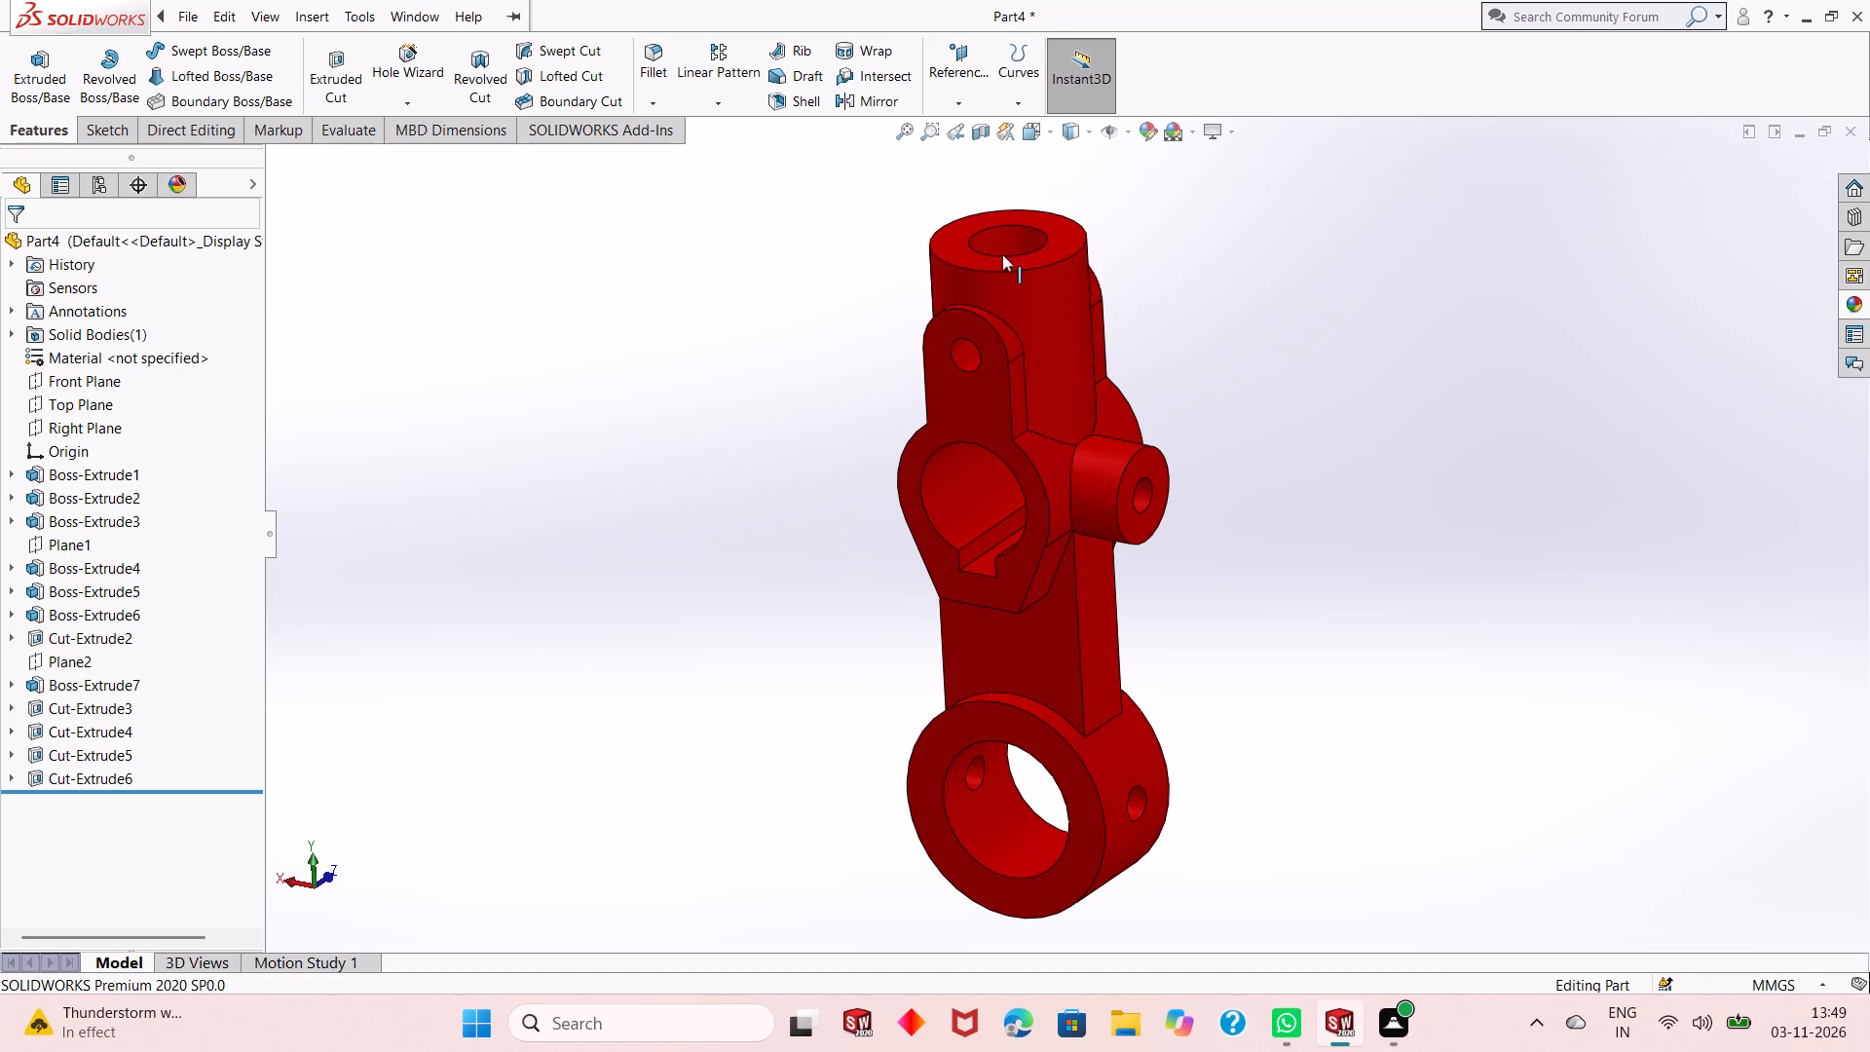
left_click(1000, 248)
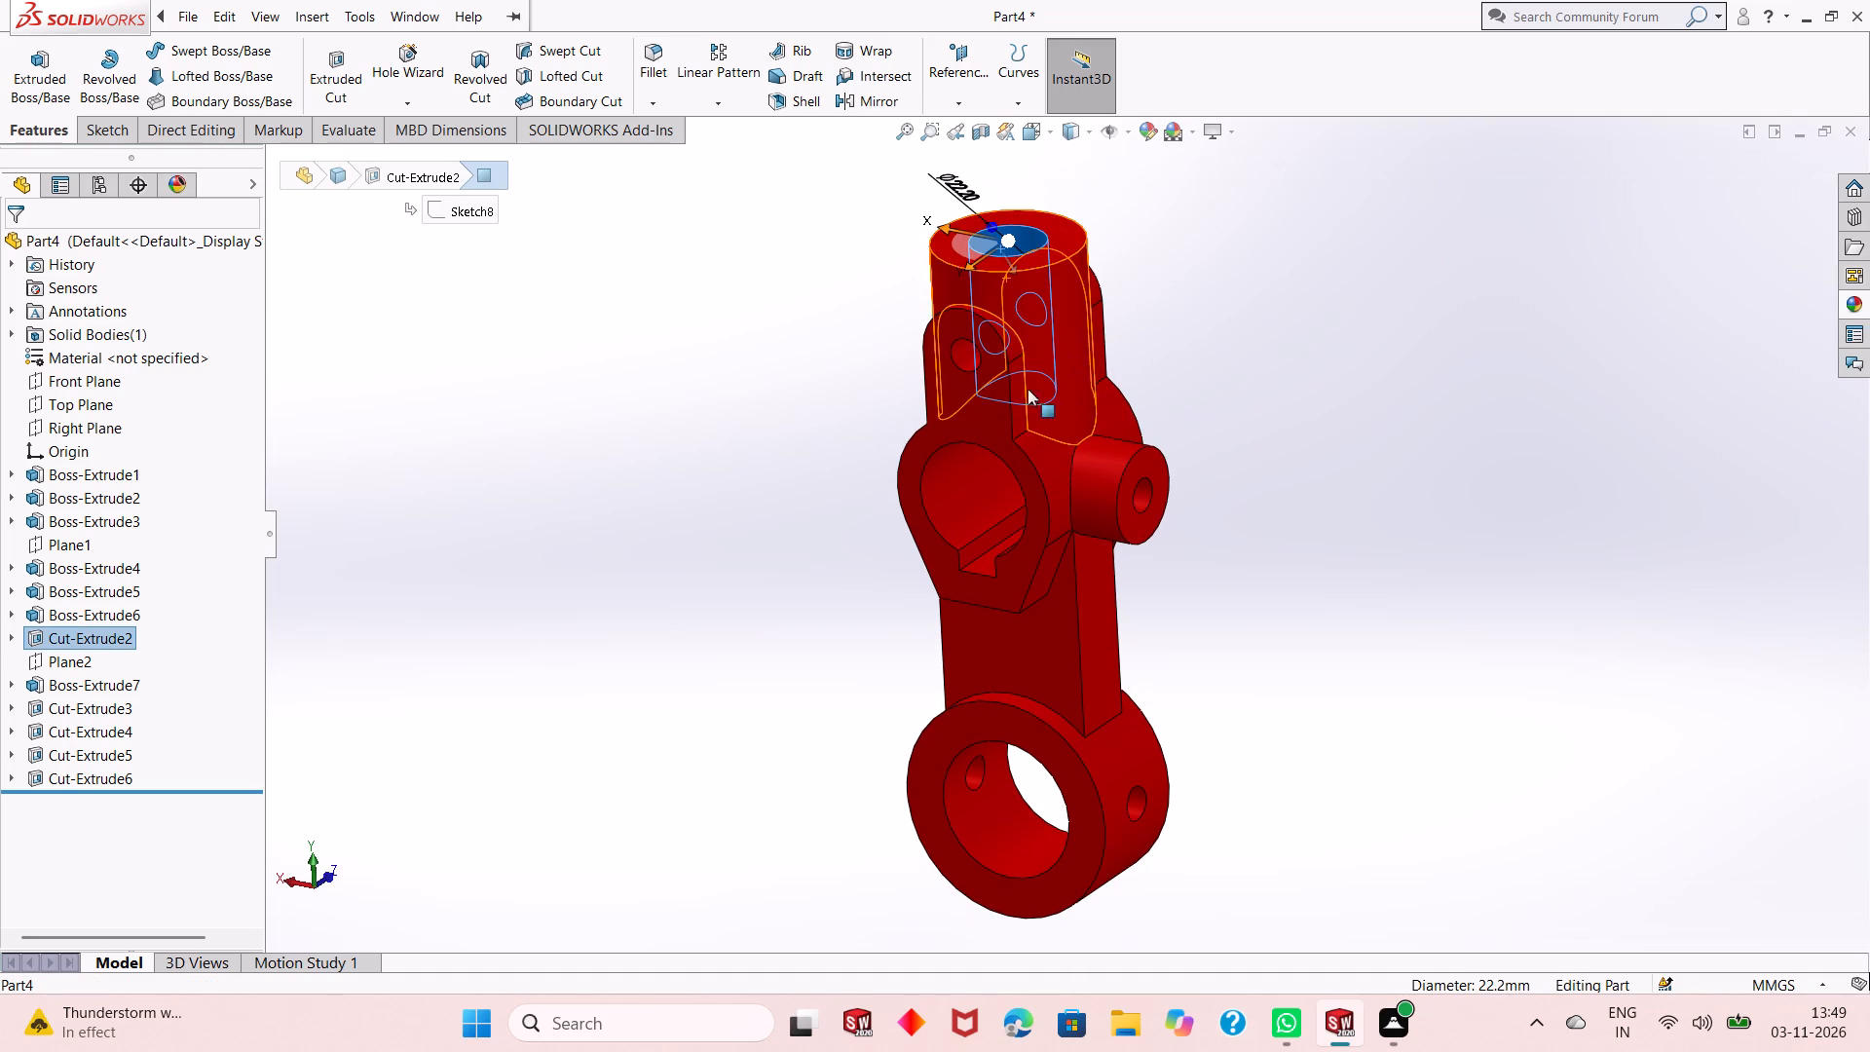
left_click(960, 357, "ctrl")
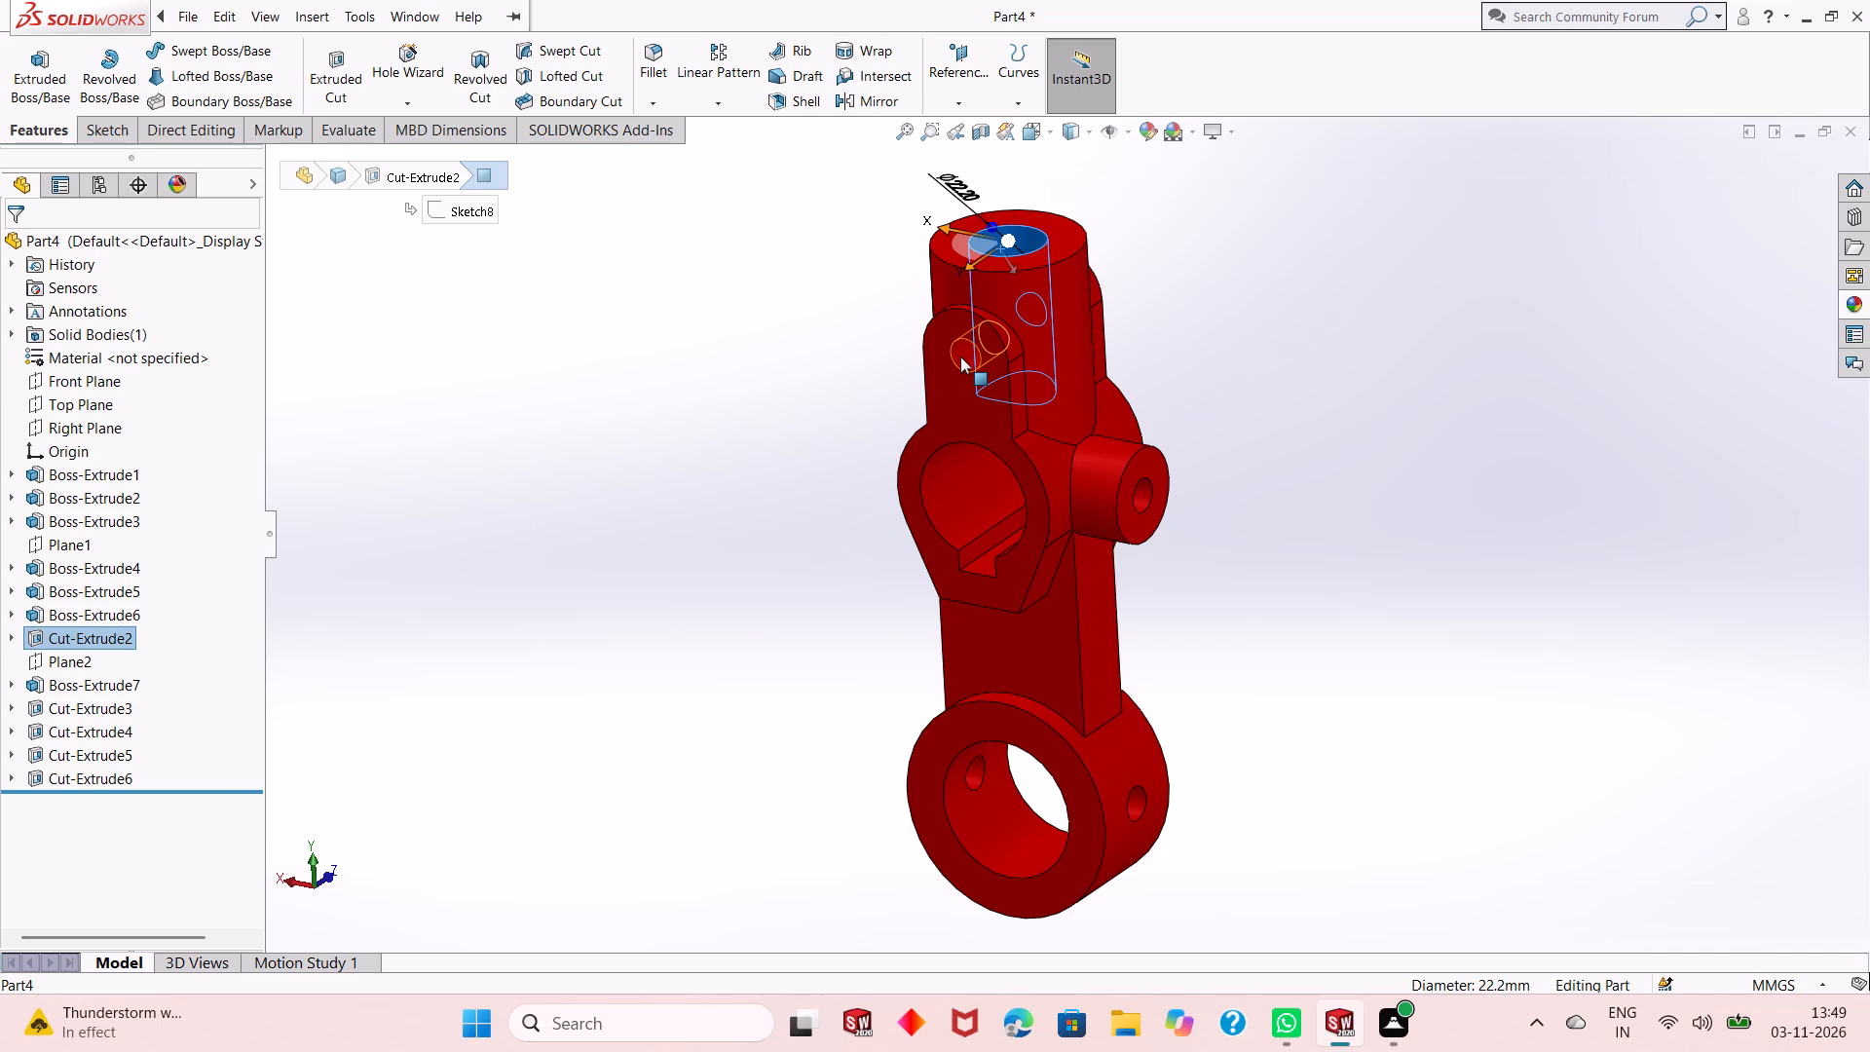
left_click(938, 513, "ctrl")
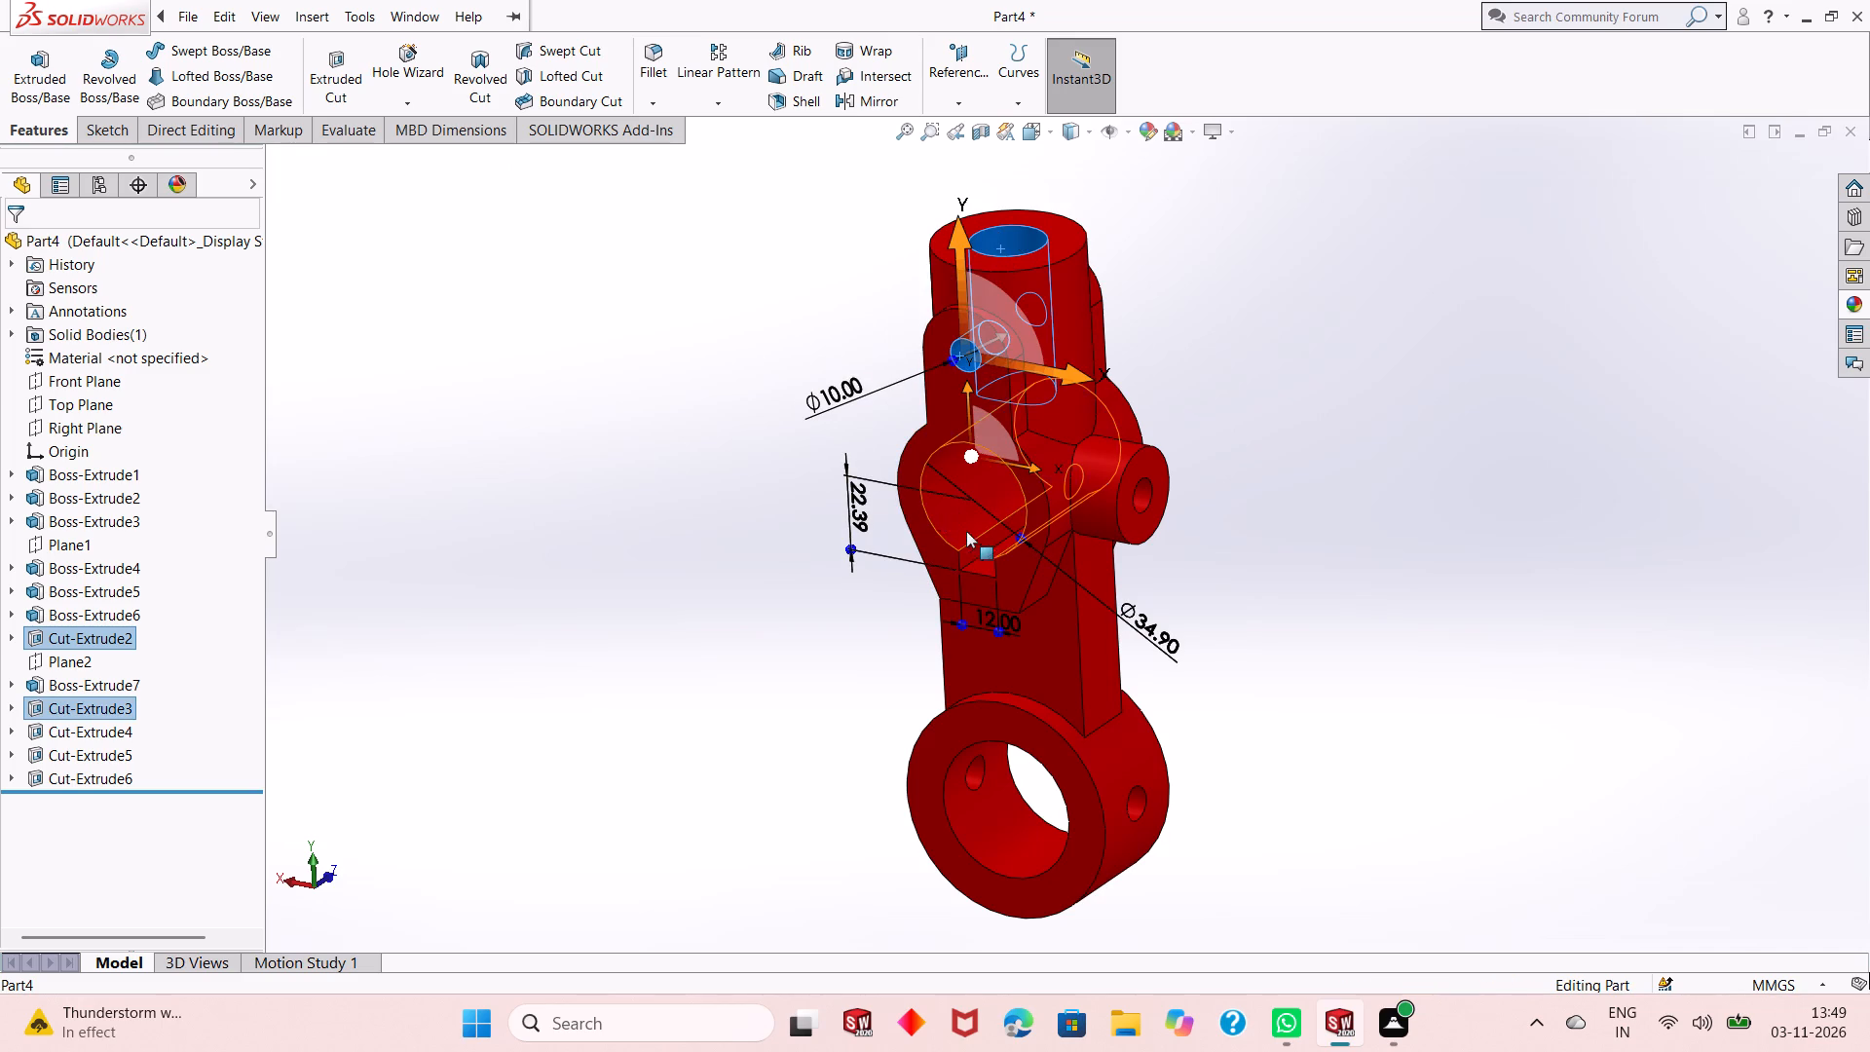
left_click(978, 543, "ctrl")
left_click(987, 554, "ctrl")
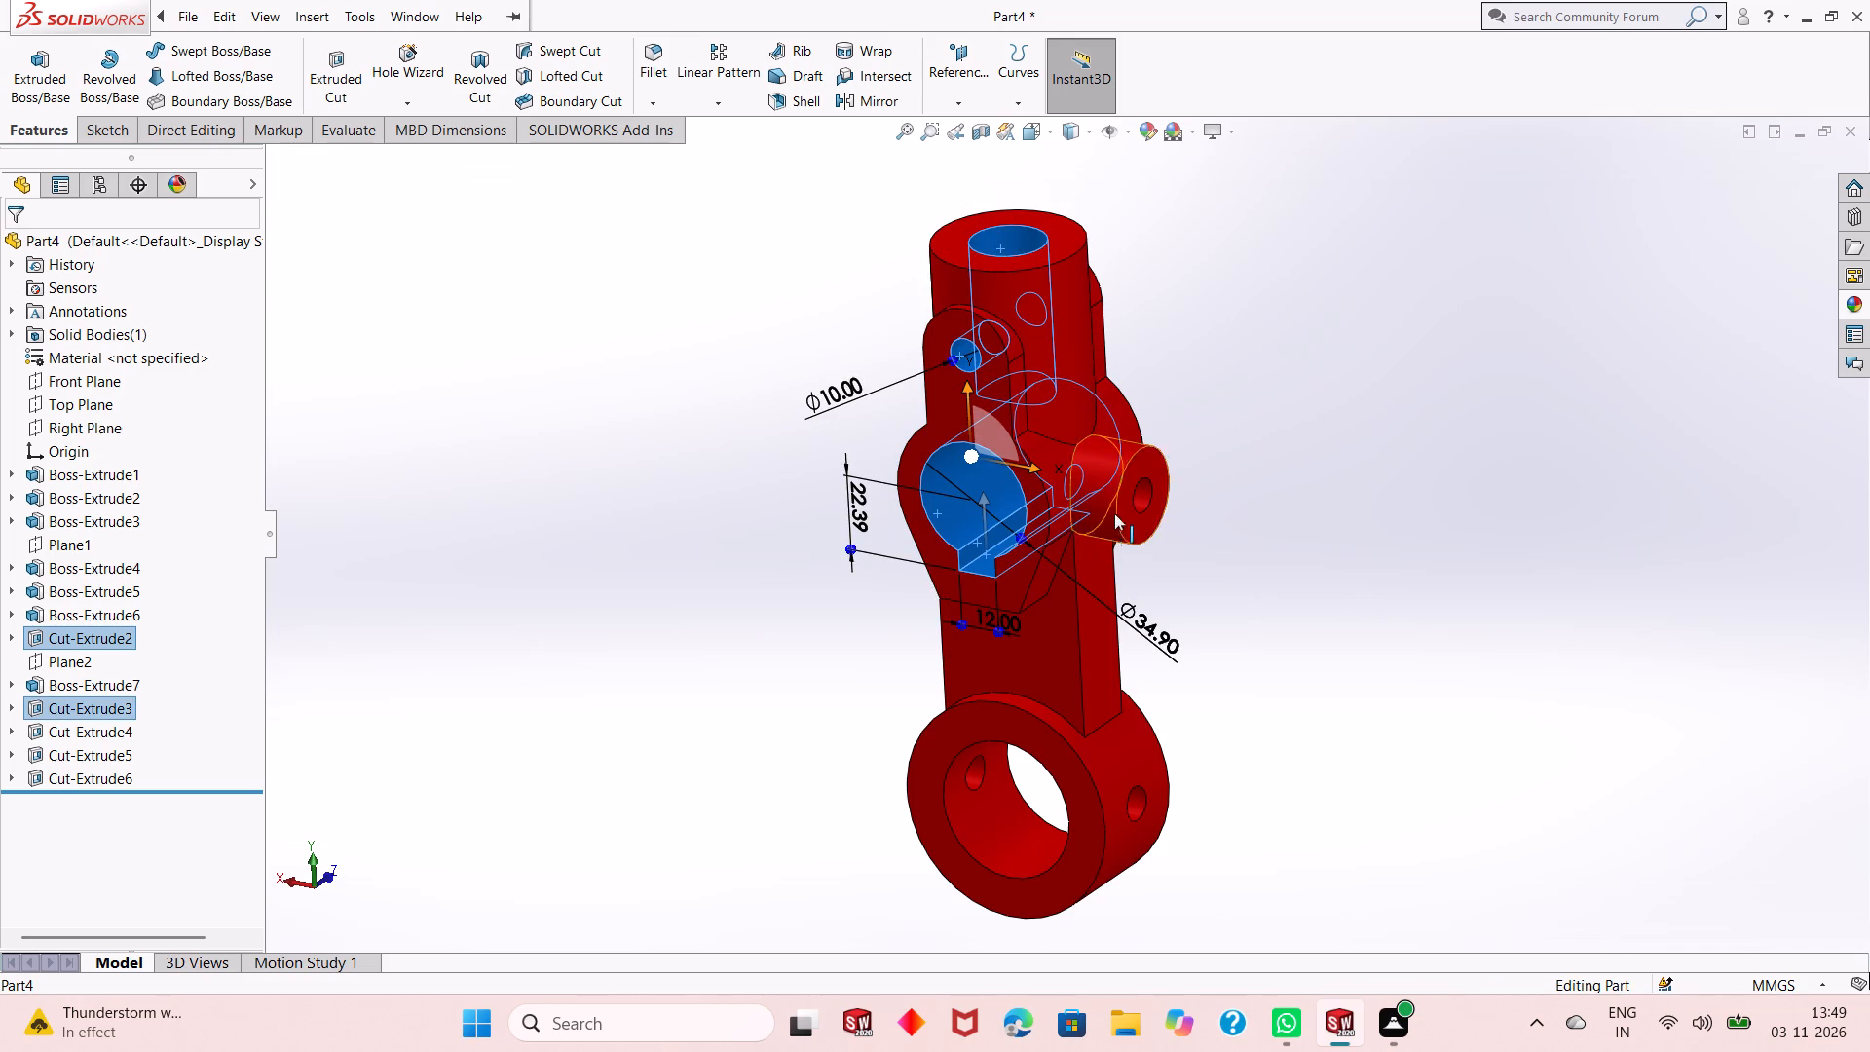
left_click(1143, 498, "ctrl")
middle_click_drag(1068, 568, 1141, 557)
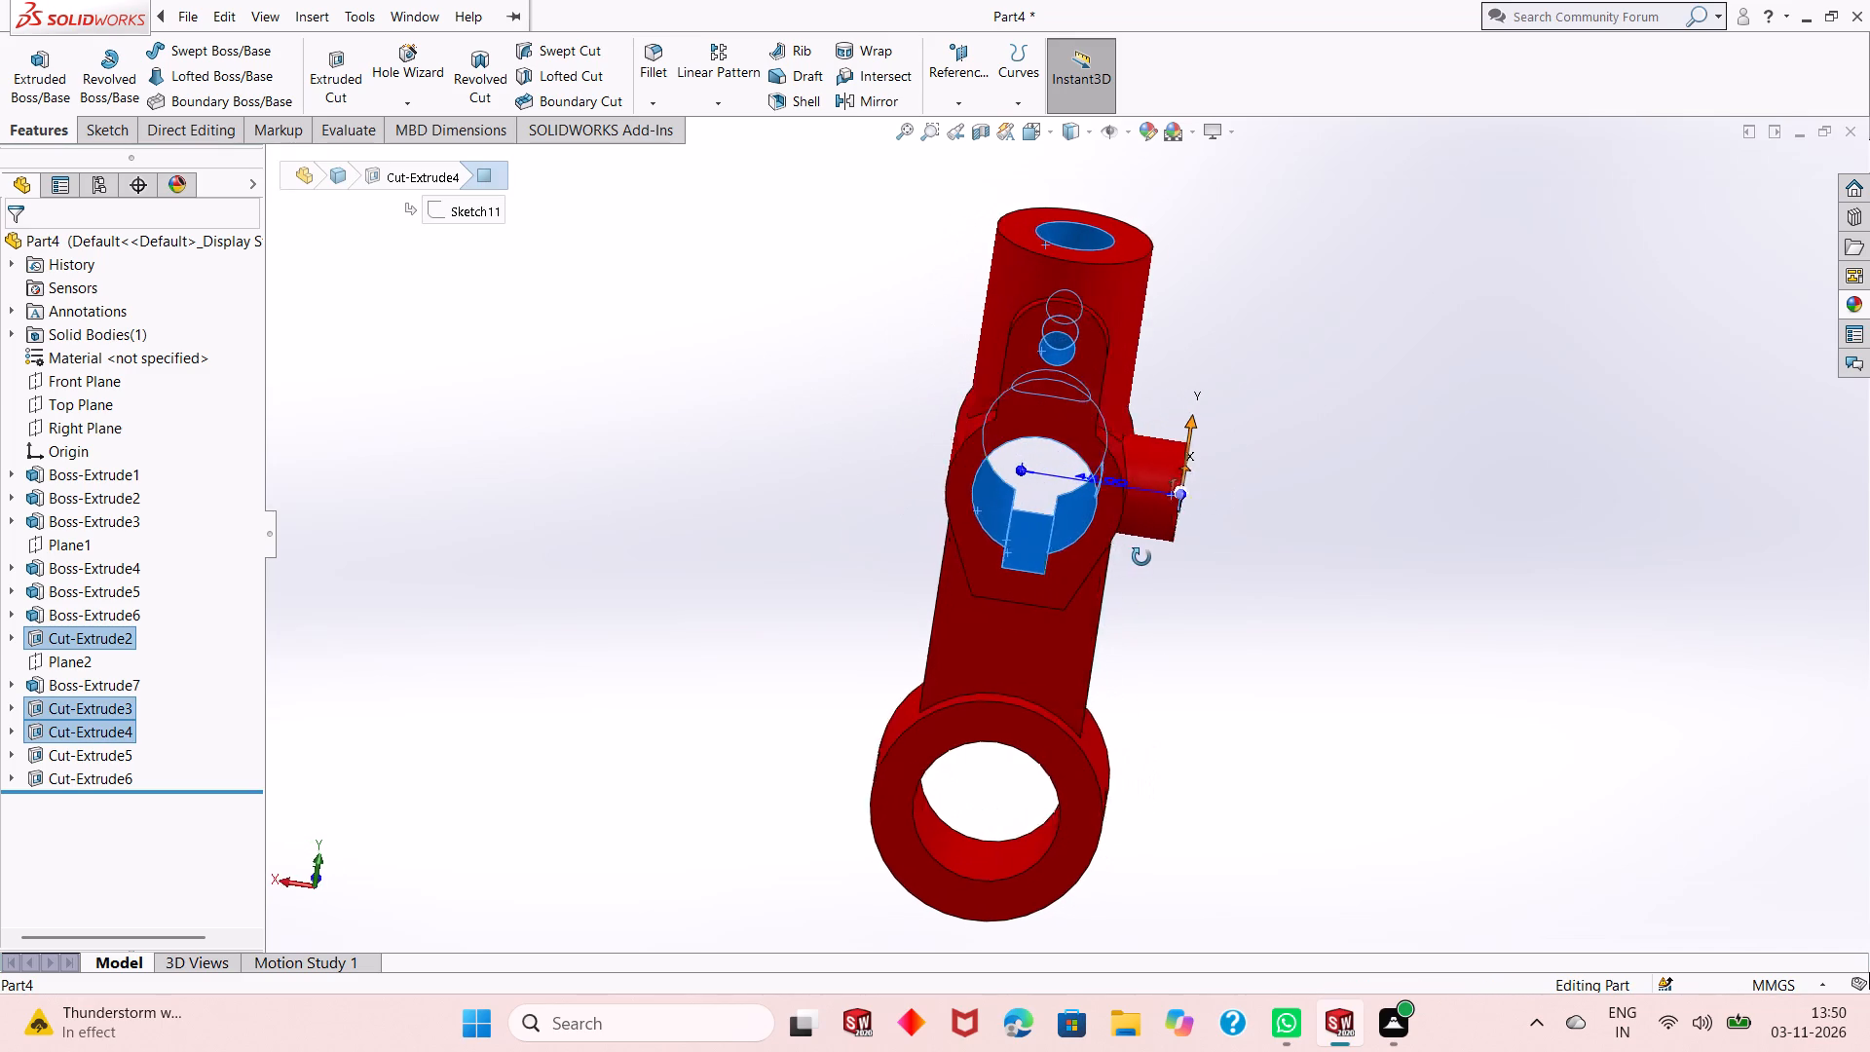
middle_click_drag(1141, 557, 1159, 557)
left_click(1060, 545, "ctrl")
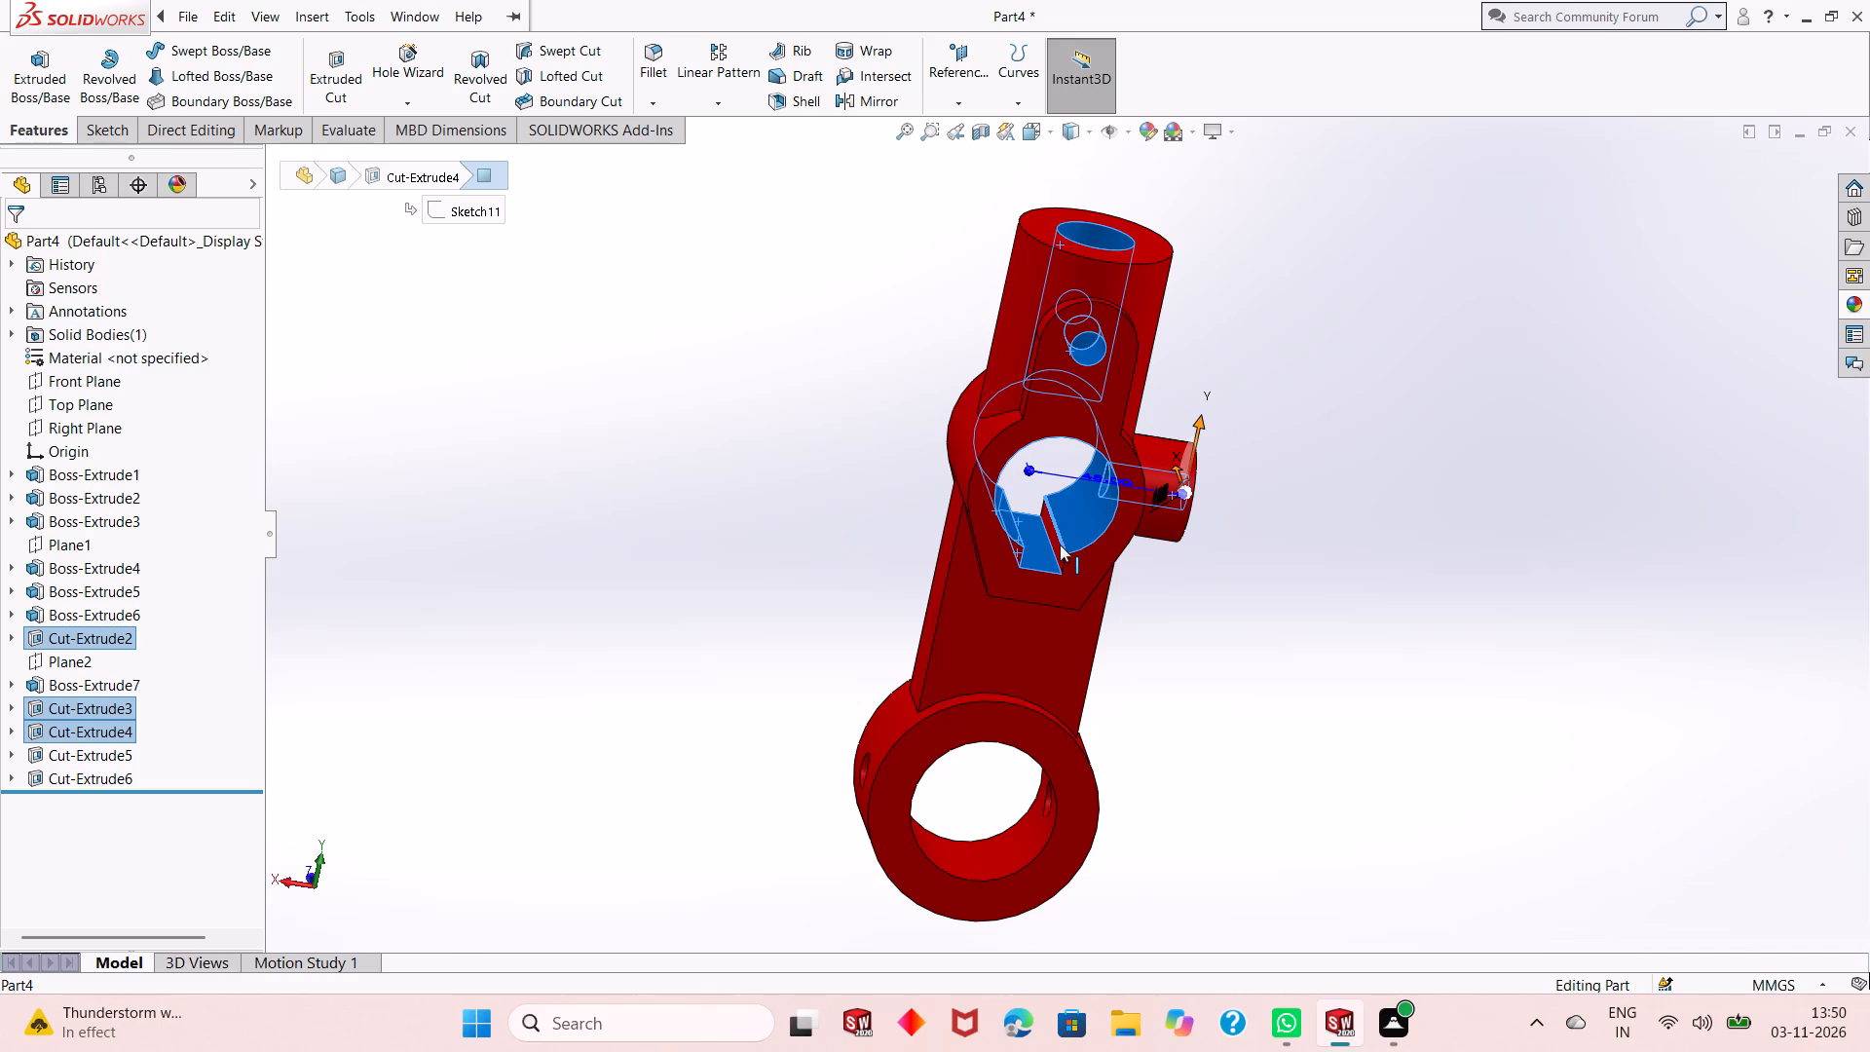
left_click(1060, 539, "ctrl")
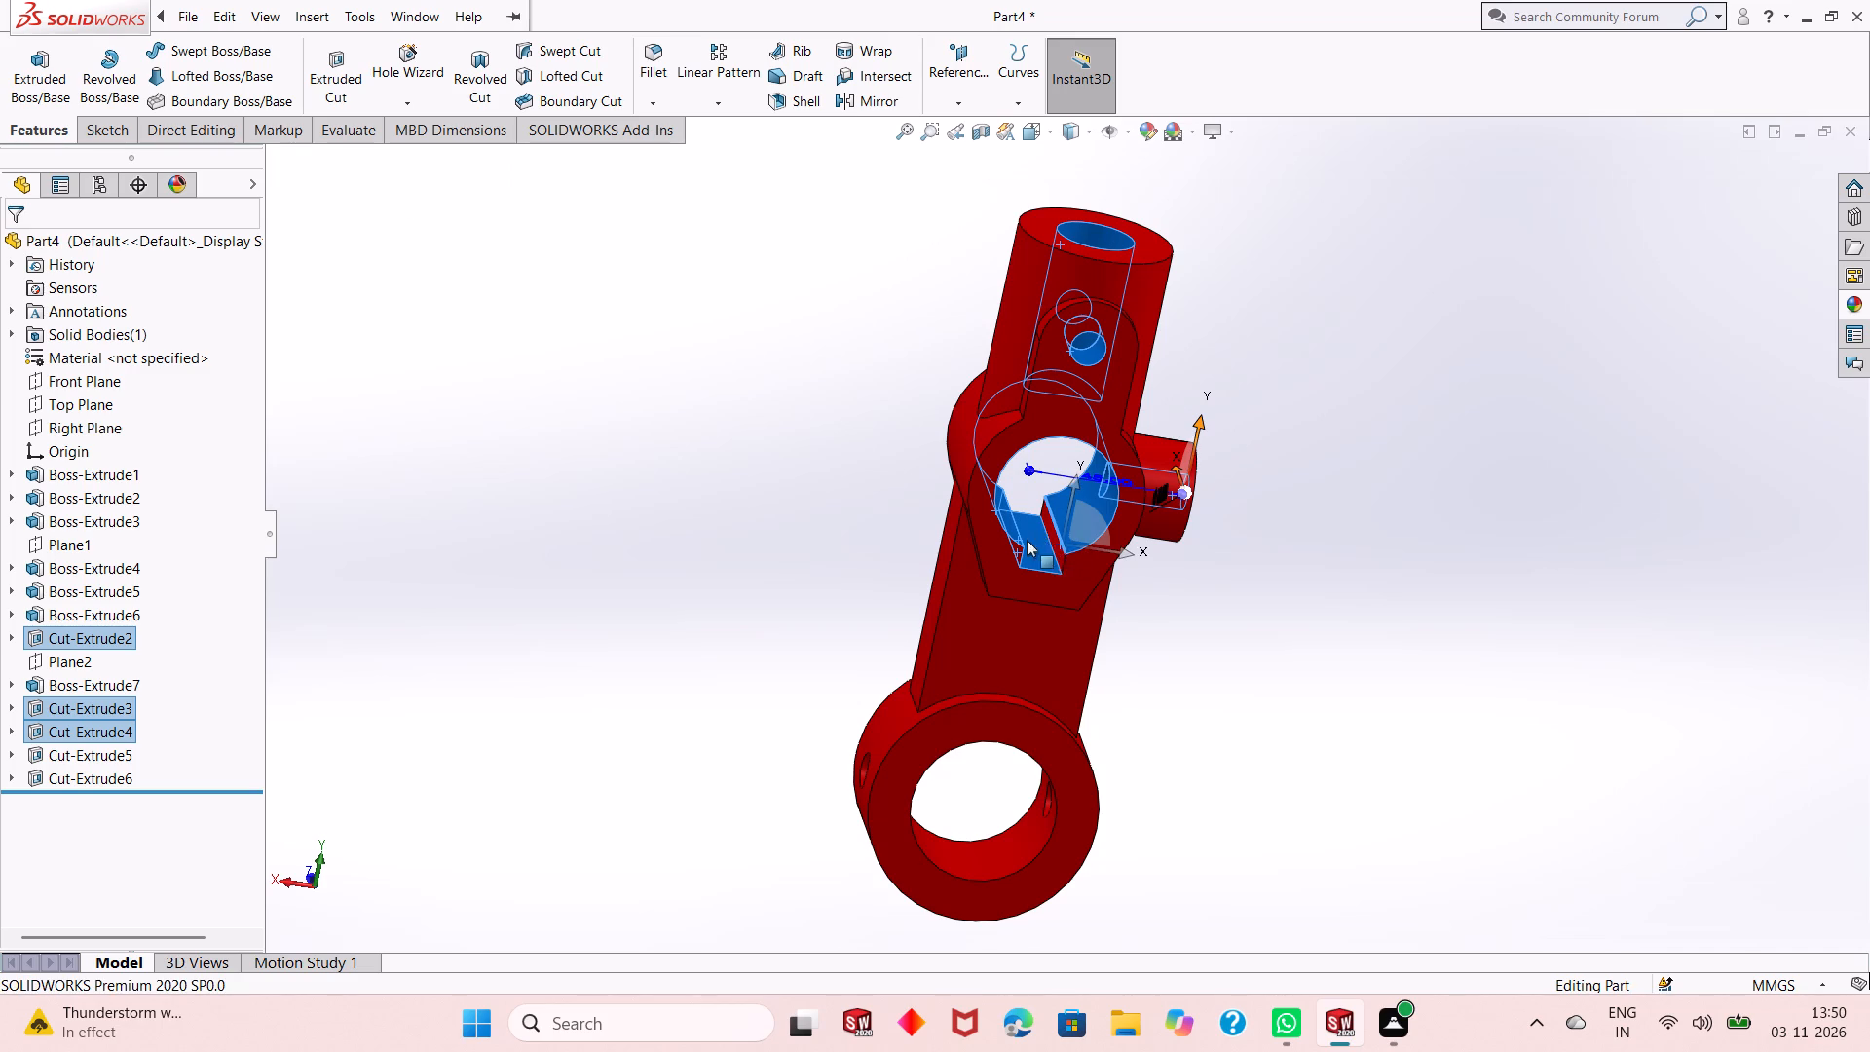
left_click(1053, 522, "ctrl")
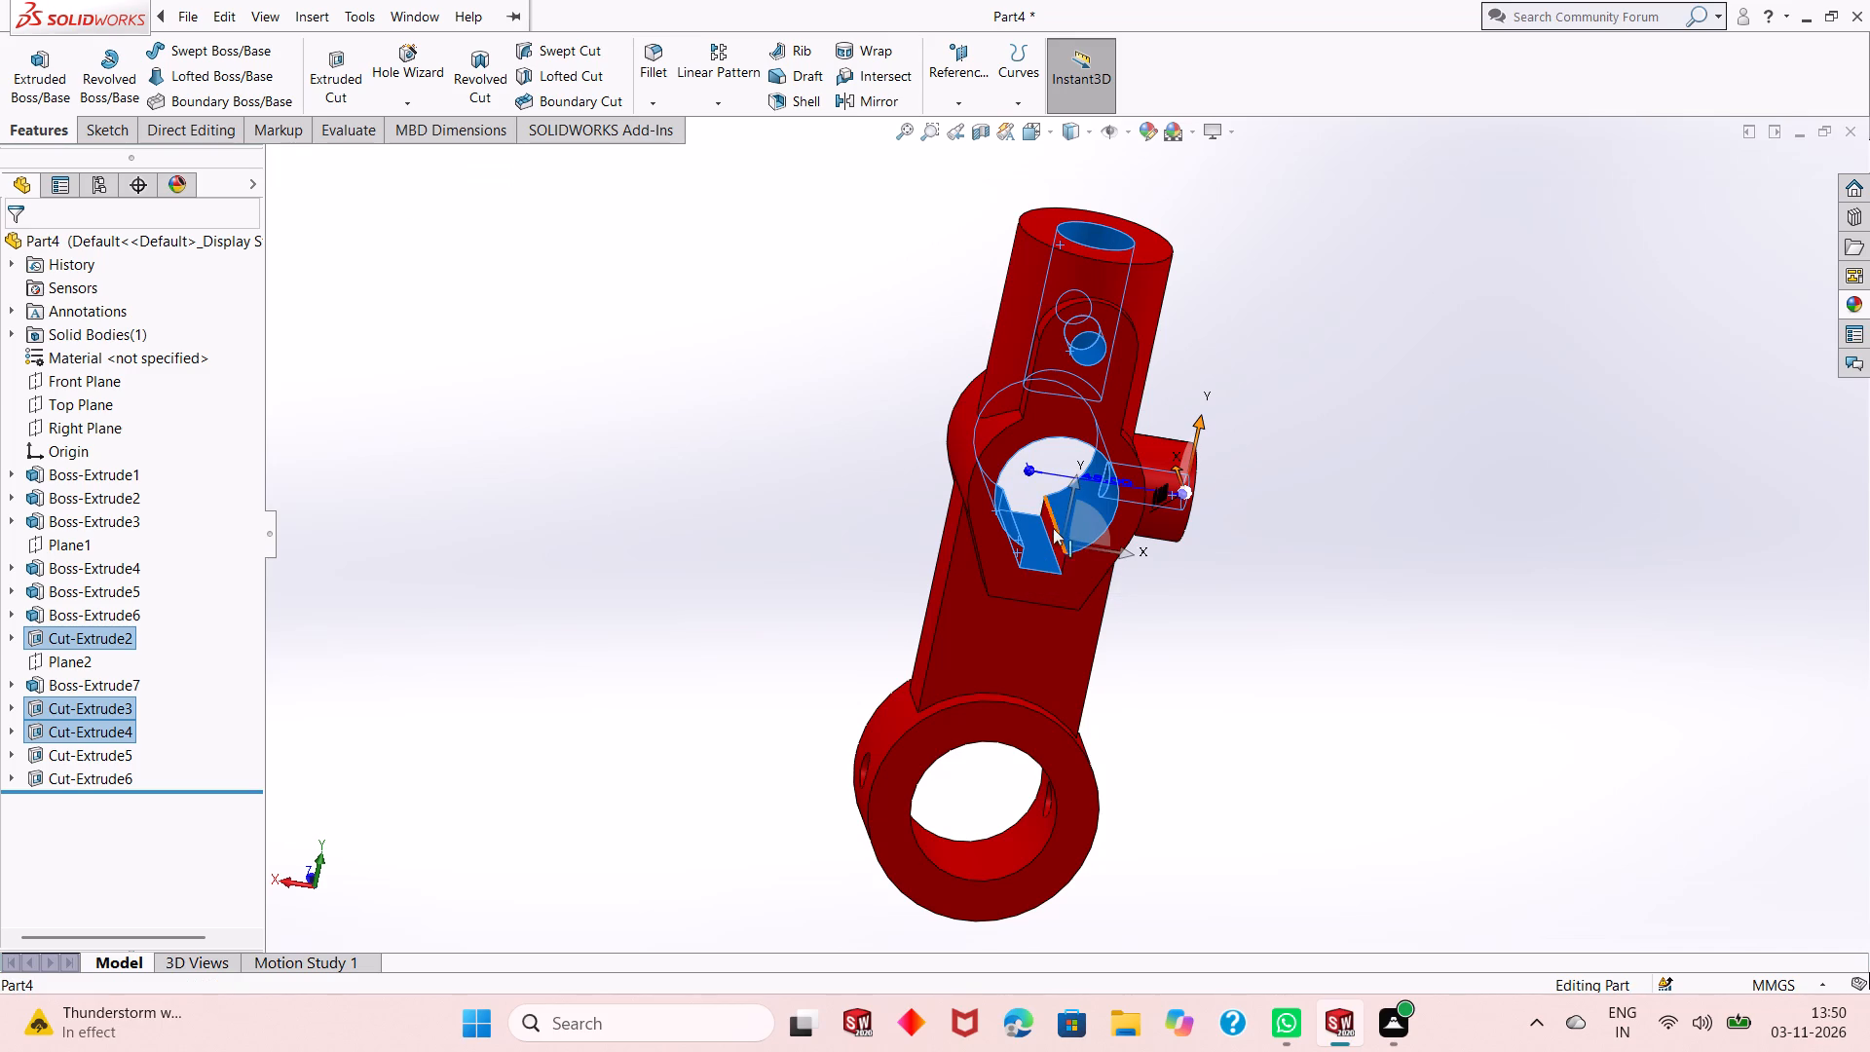
left_click(1053, 533, "ctrl")
middle_click_drag(1225, 612, 1215, 554)
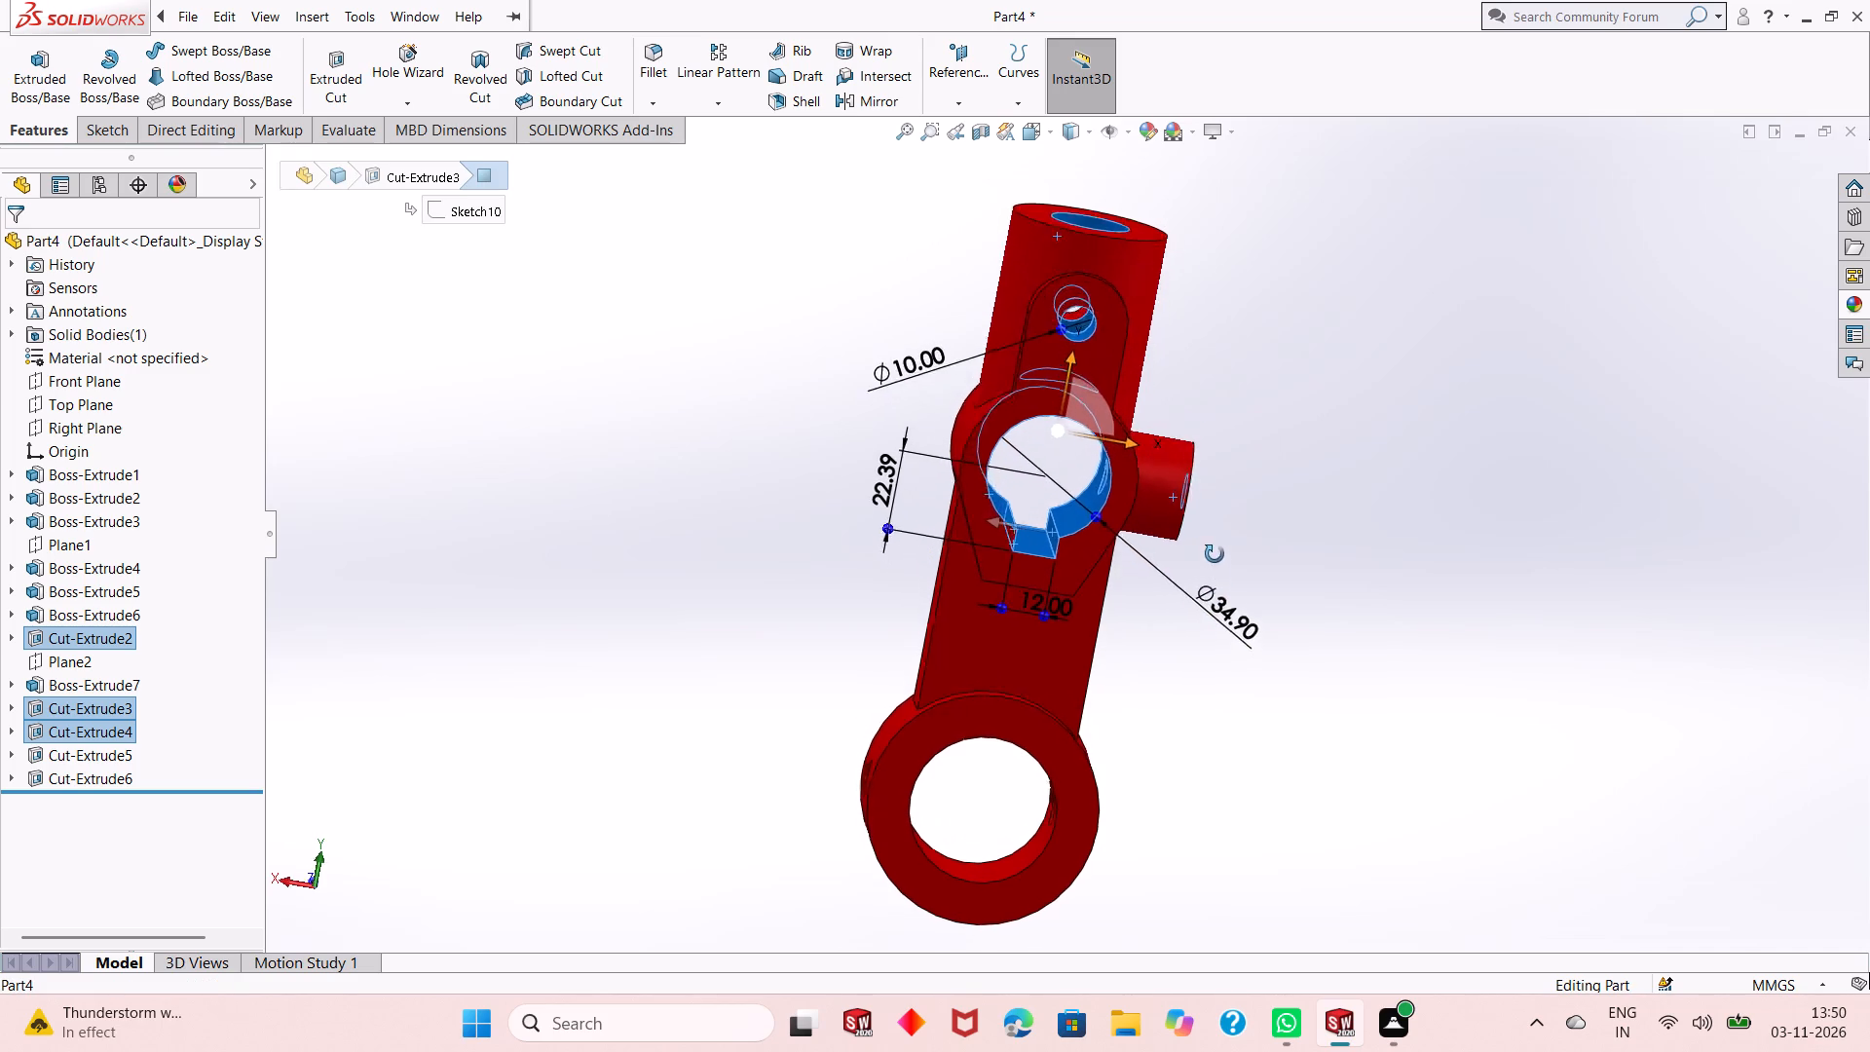
middle_click_drag(1215, 554, 1094, 873)
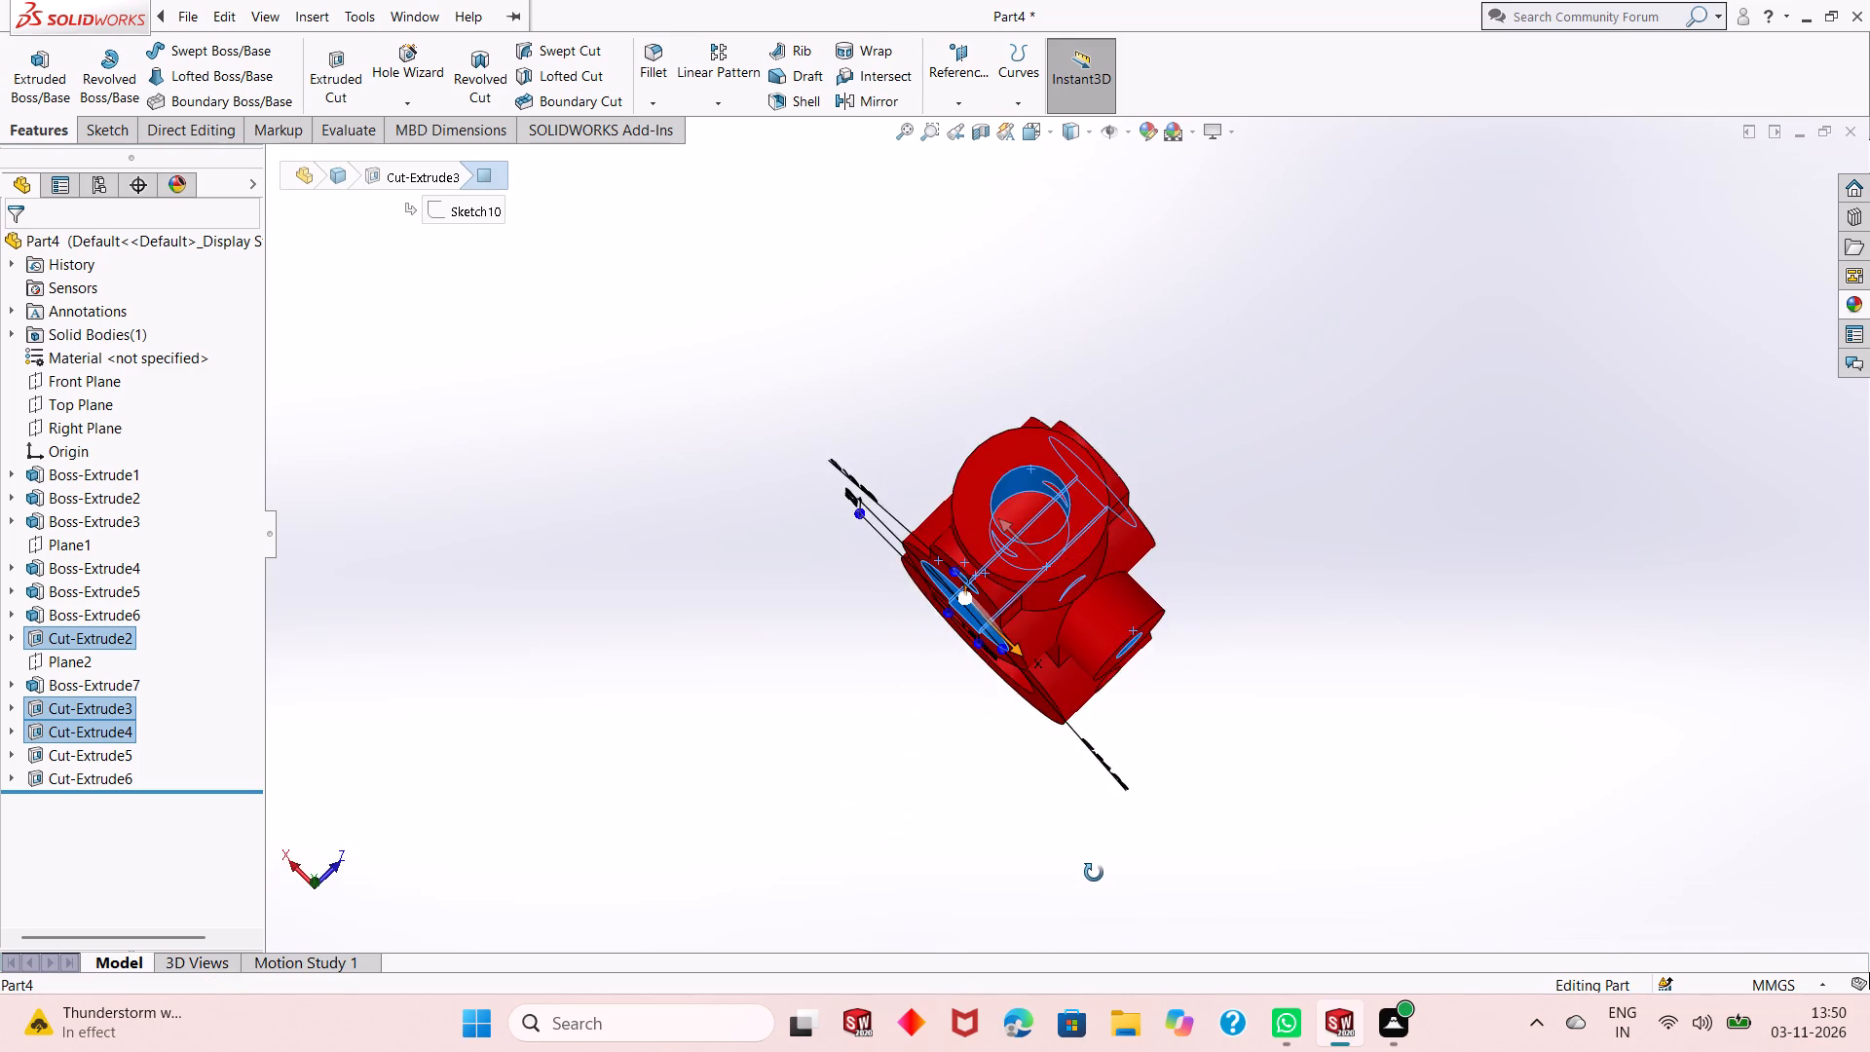
middle_click_drag(1094, 873, 1087, 875)
middle_click_drag(1246, 637, 1162, 761)
scroll(864, 613, "down", 4)
left_click(974, 527, "ctrl")
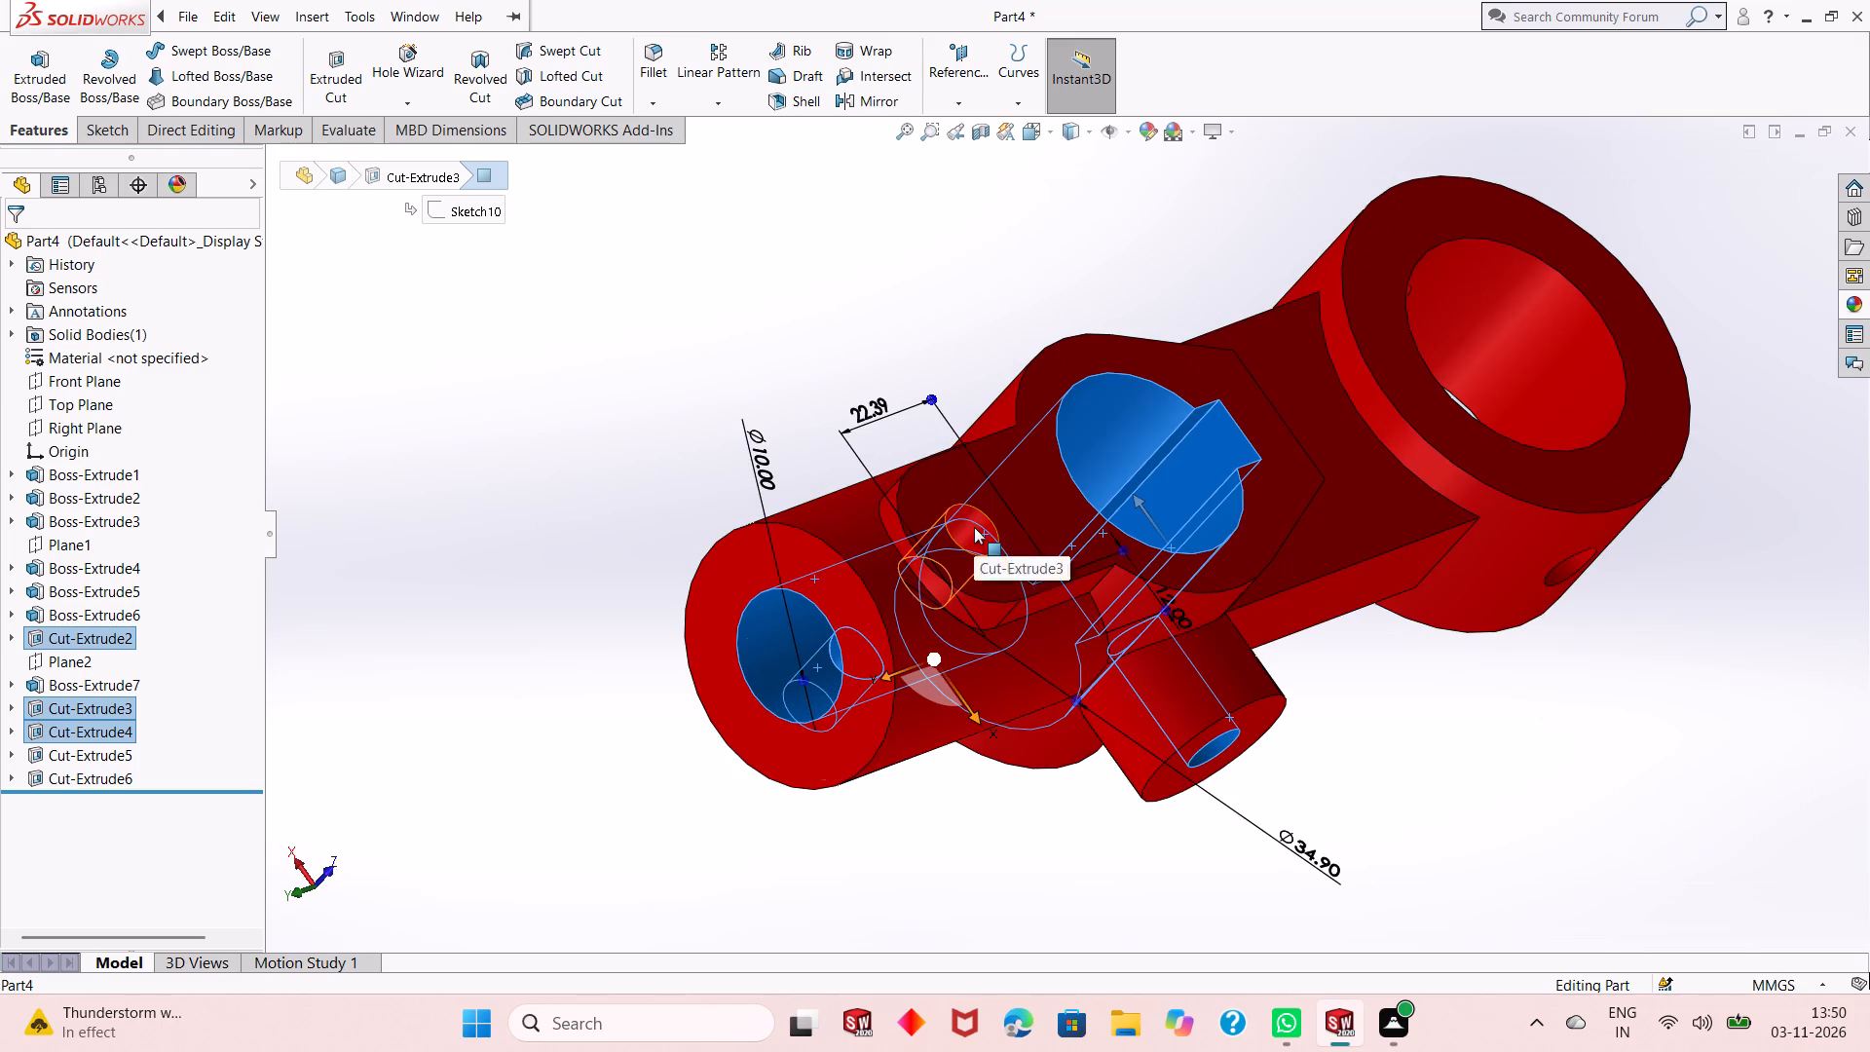
middle_click_drag(1041, 660, 1131, 538)
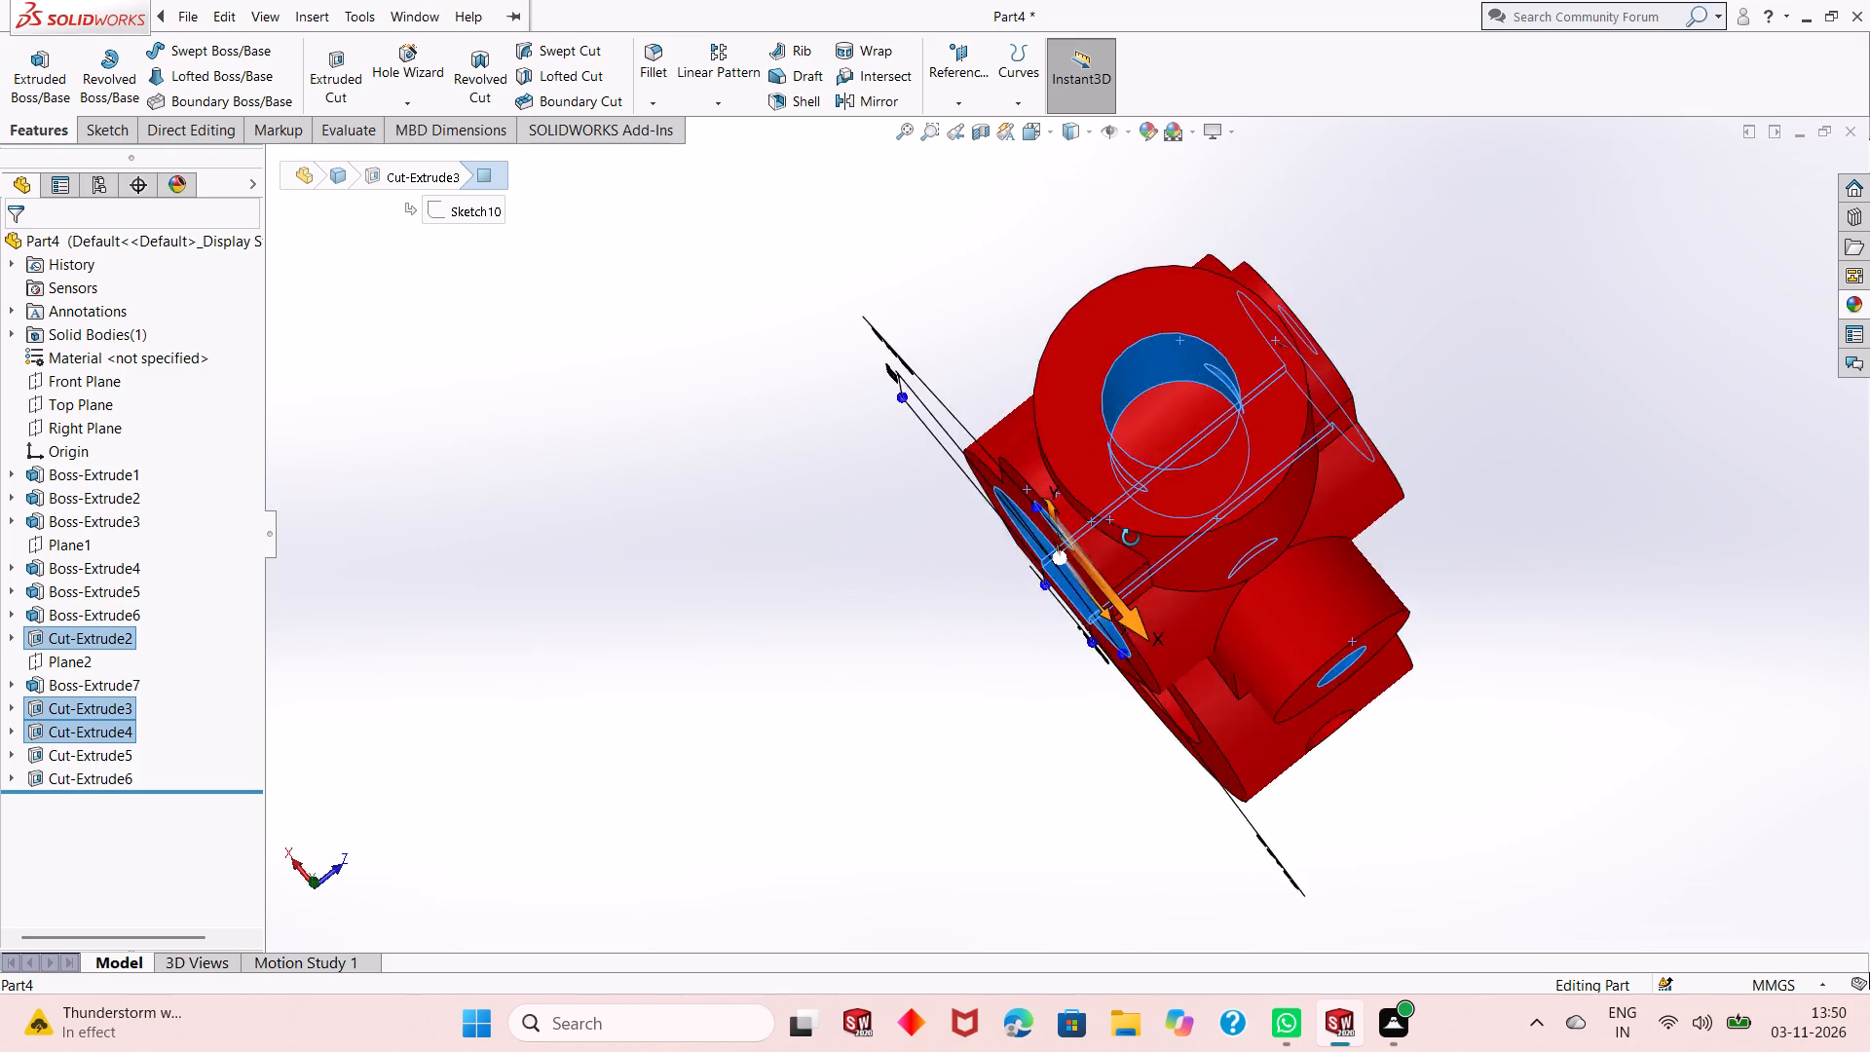
middle_click_drag(1131, 538, 1121, 354)
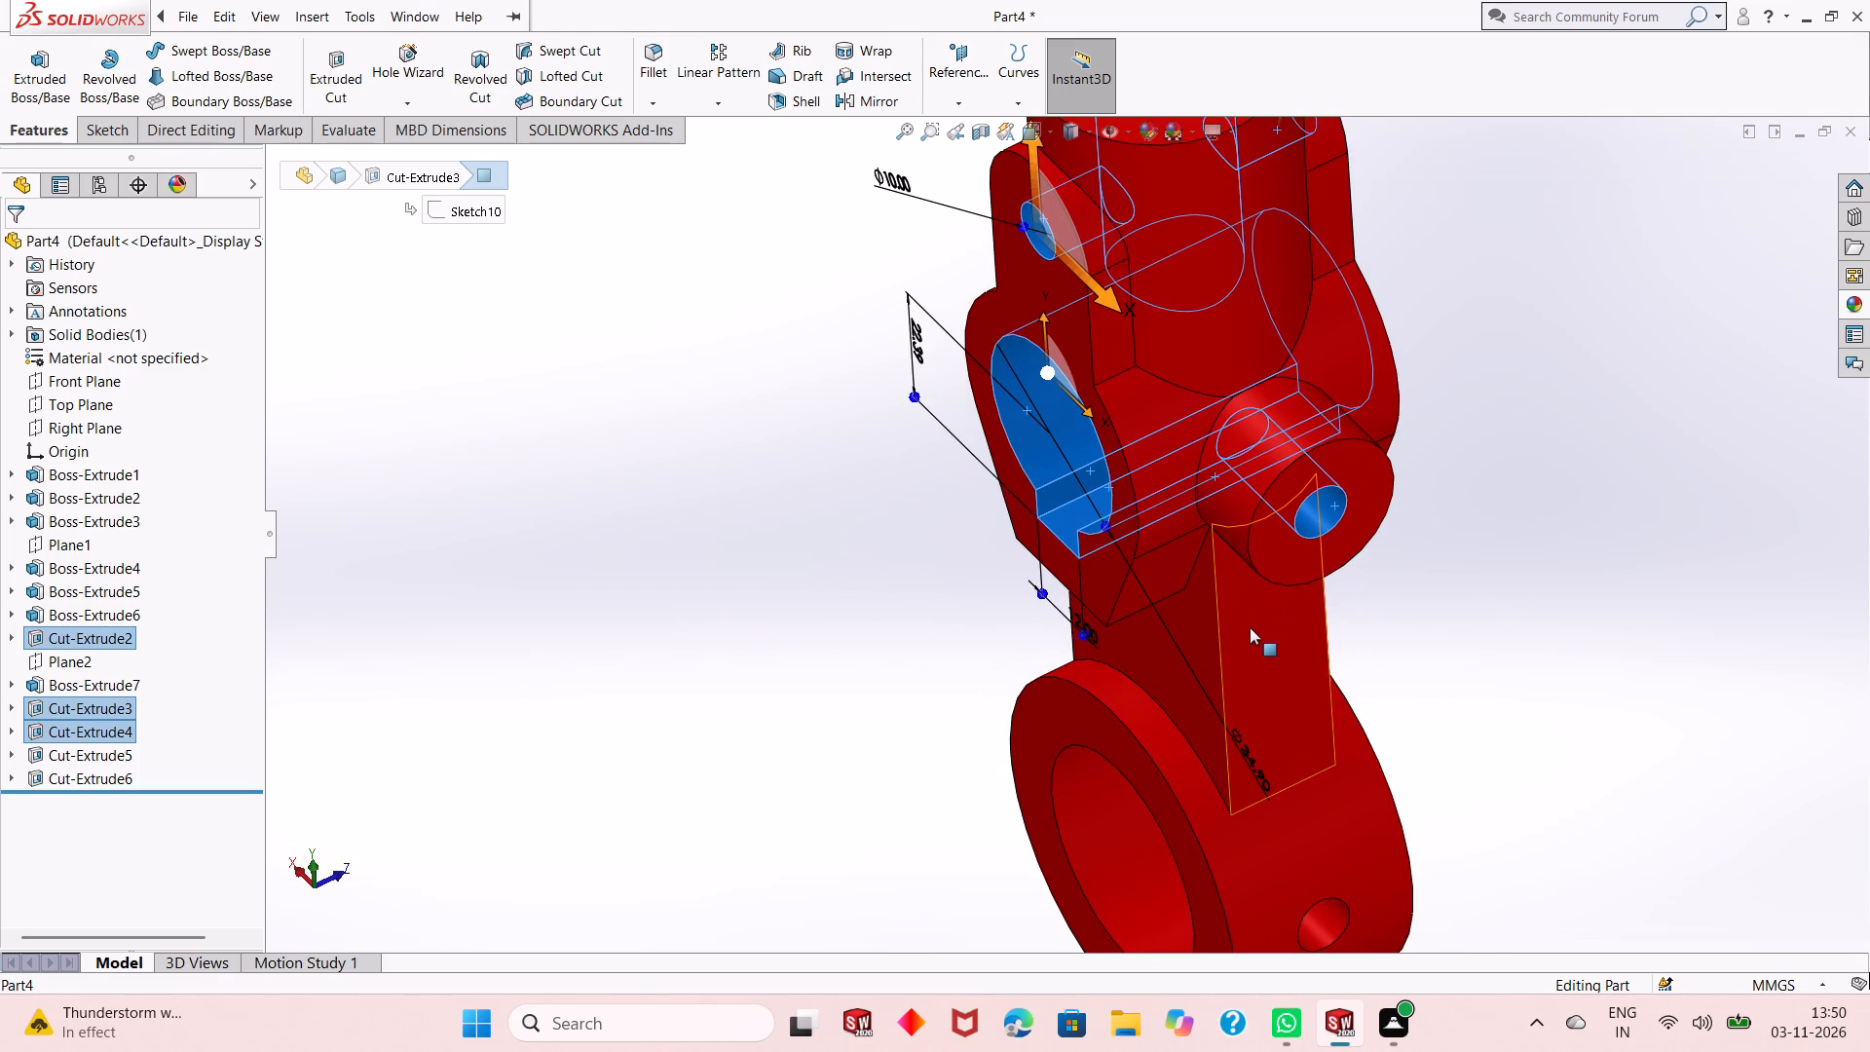
scroll(1249, 630, "up", 3)
scroll(1199, 756, "down", 3)
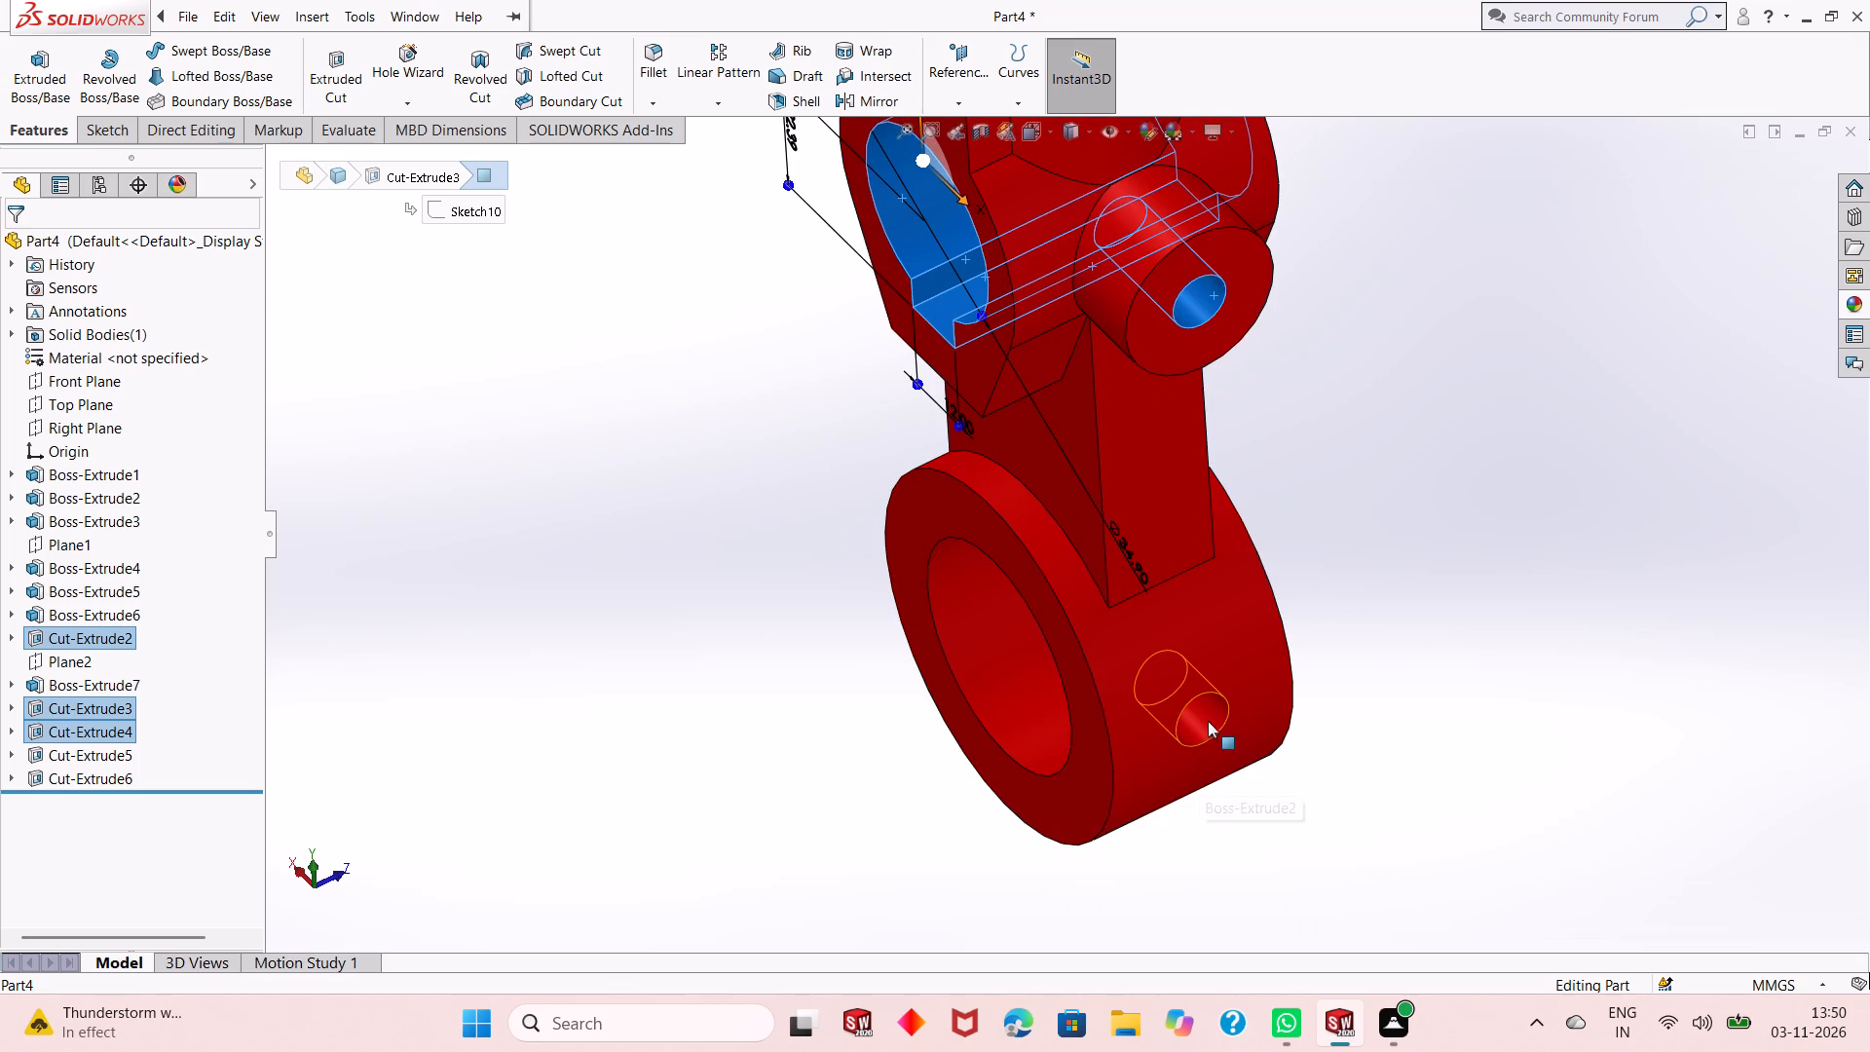
left_click(1208, 718, "ctrl")
left_click(1041, 708, "ctrl")
middle_click_drag(1158, 744, 1231, 603)
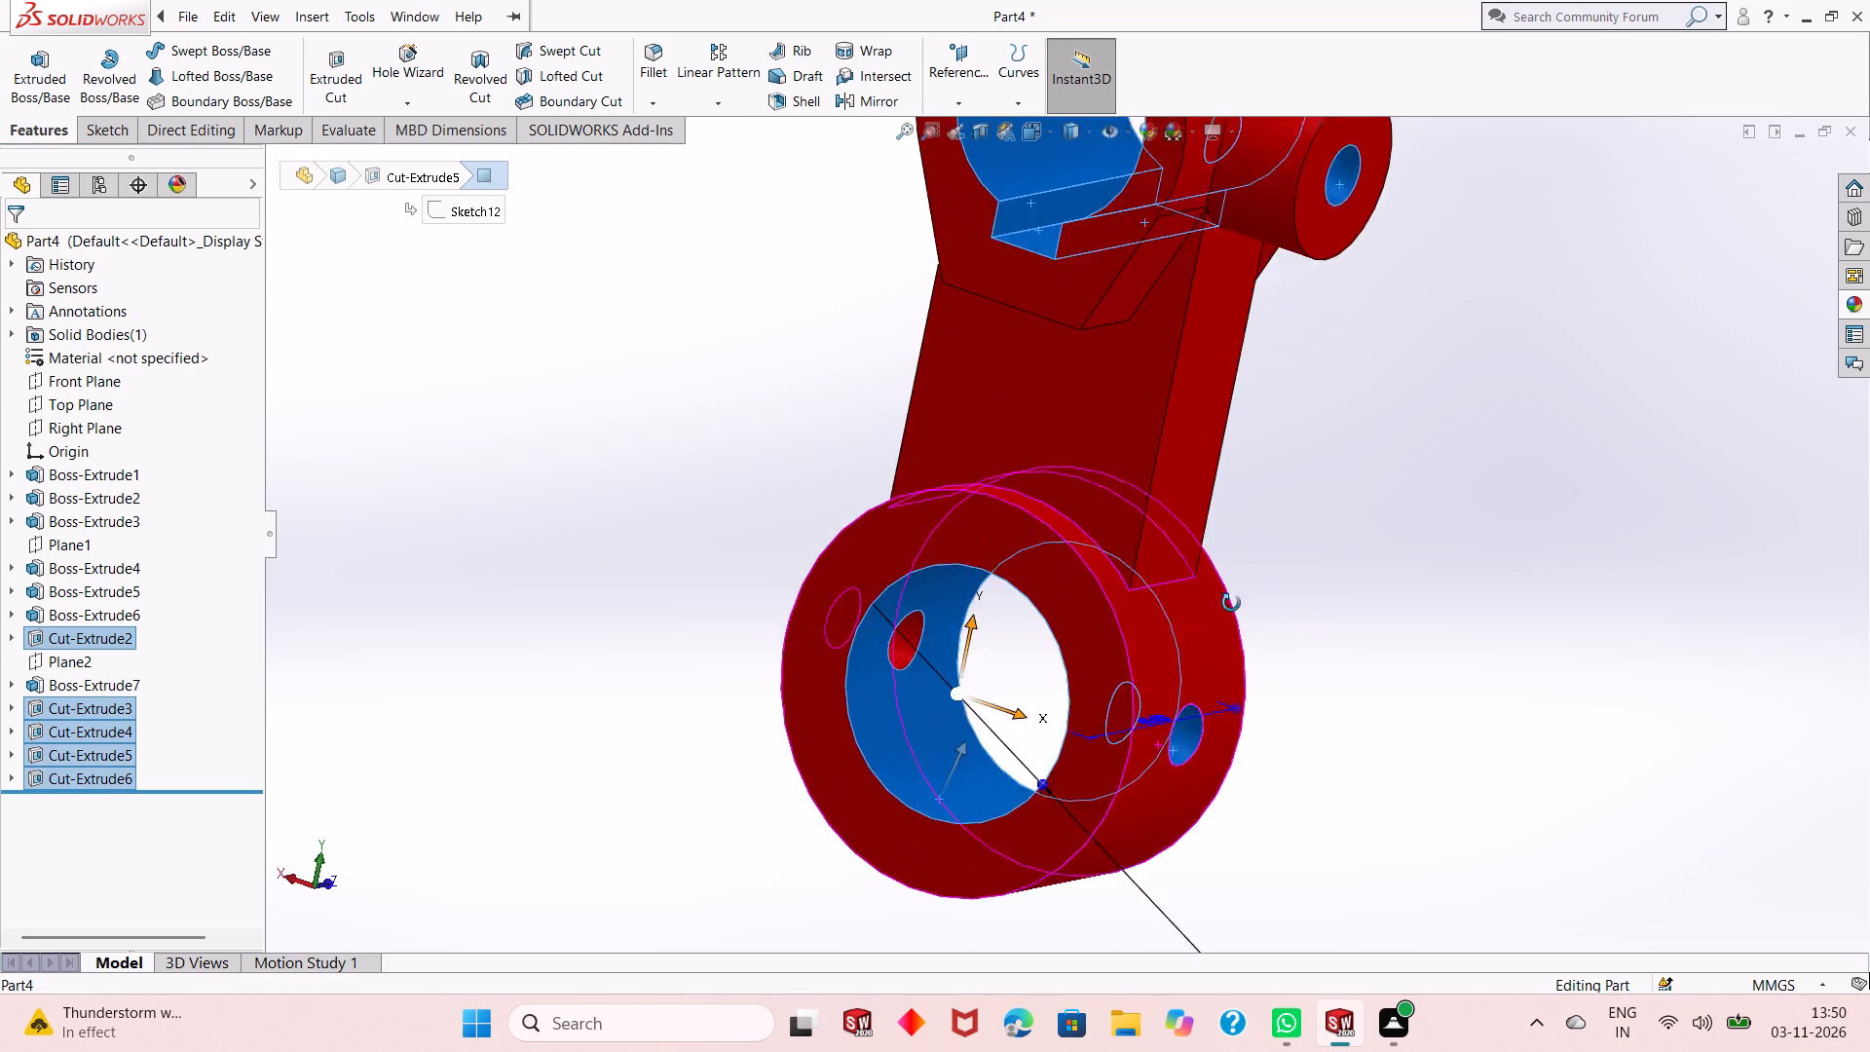
middle_click_drag(1231, 603, 1385, 672)
left_click(837, 699, "ctrl")
scroll(1198, 752, "up", 1)
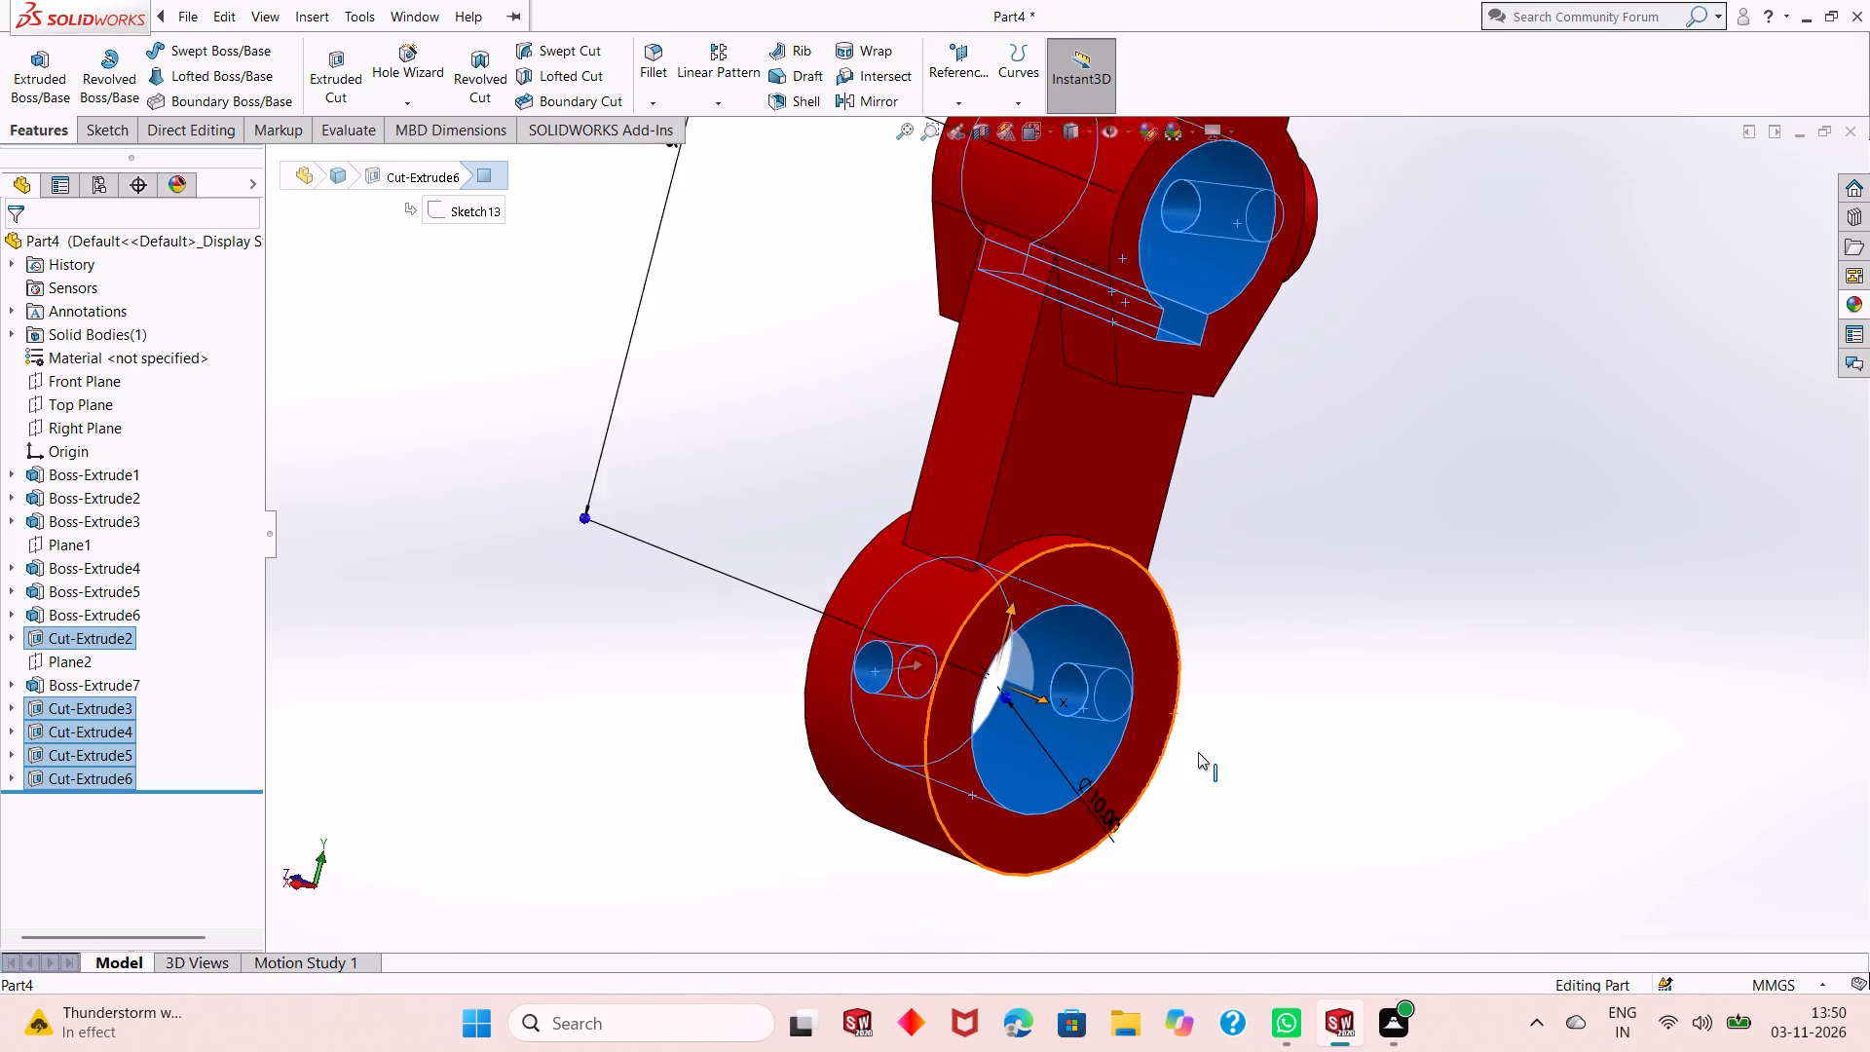
scroll(1198, 752, "up", 1)
middle_click_drag(1298, 706, 1170, 612)
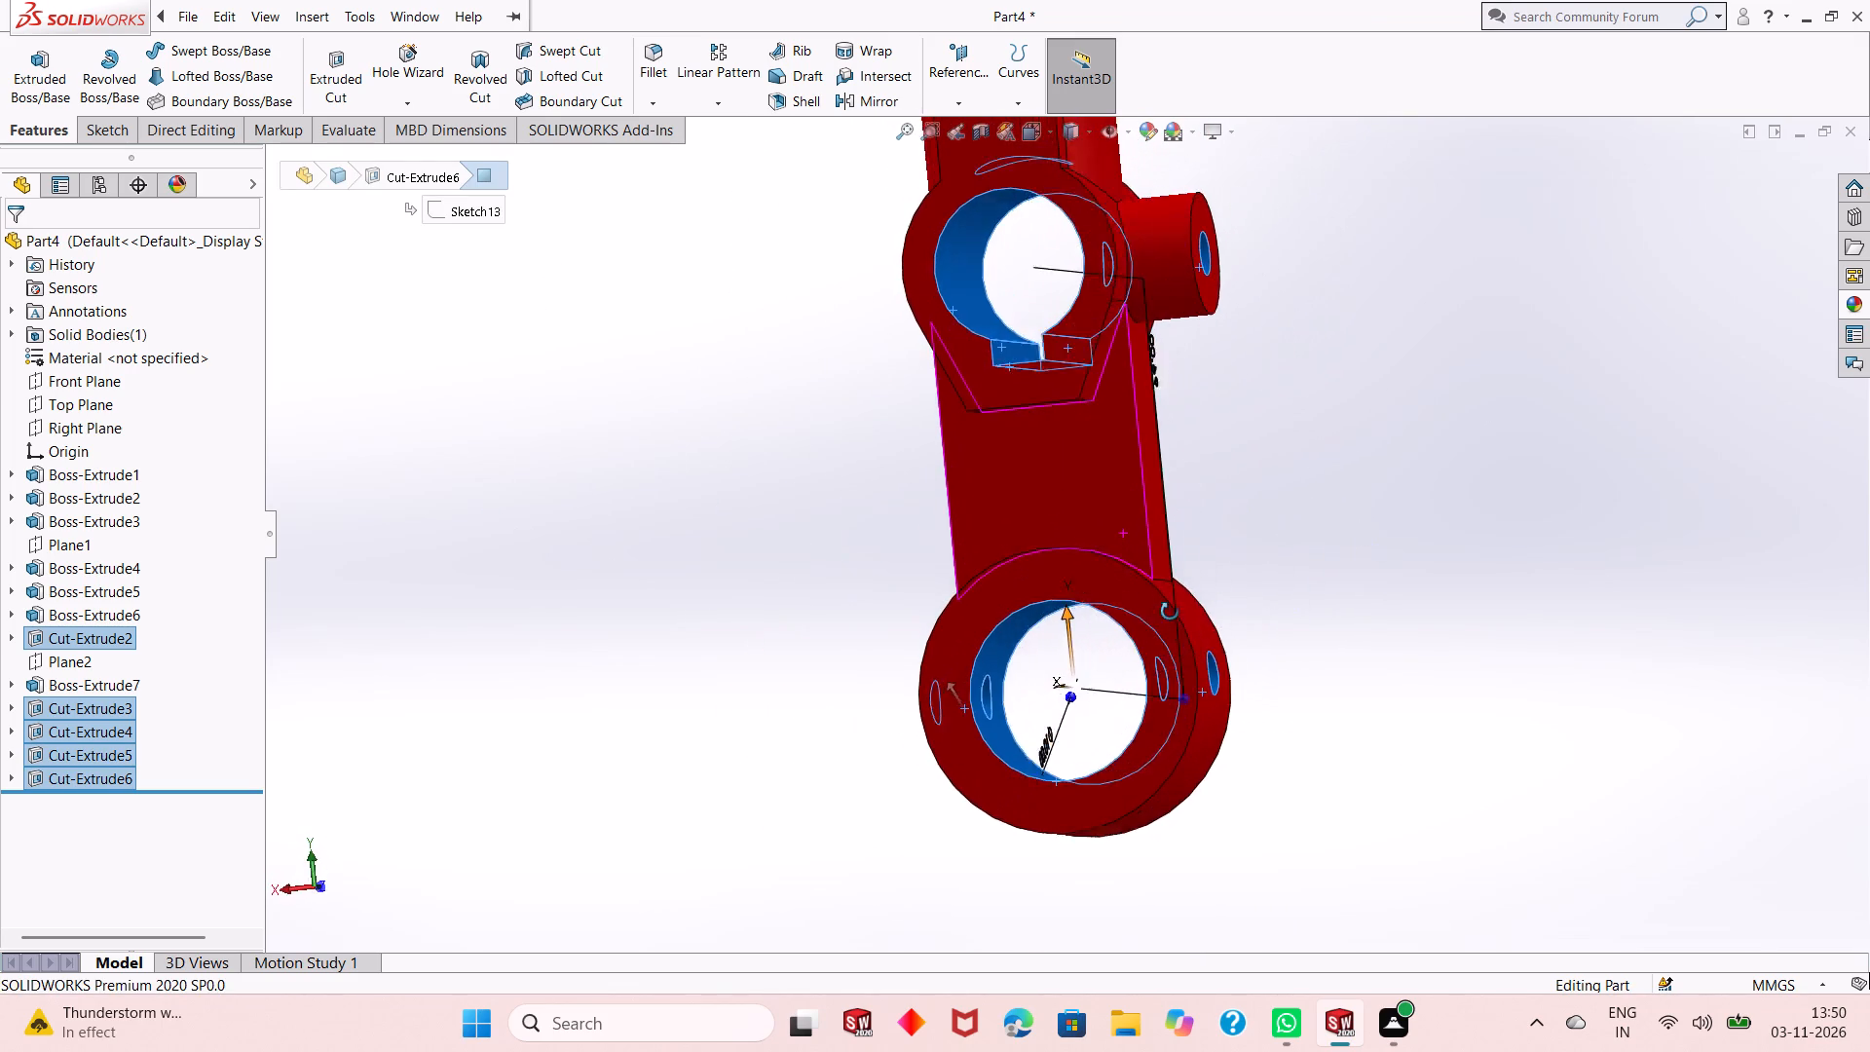
middle_click_drag(1170, 612, 1127, 656)
scroll(1117, 647, "up", 3)
scroll(1097, 316, "down", 3)
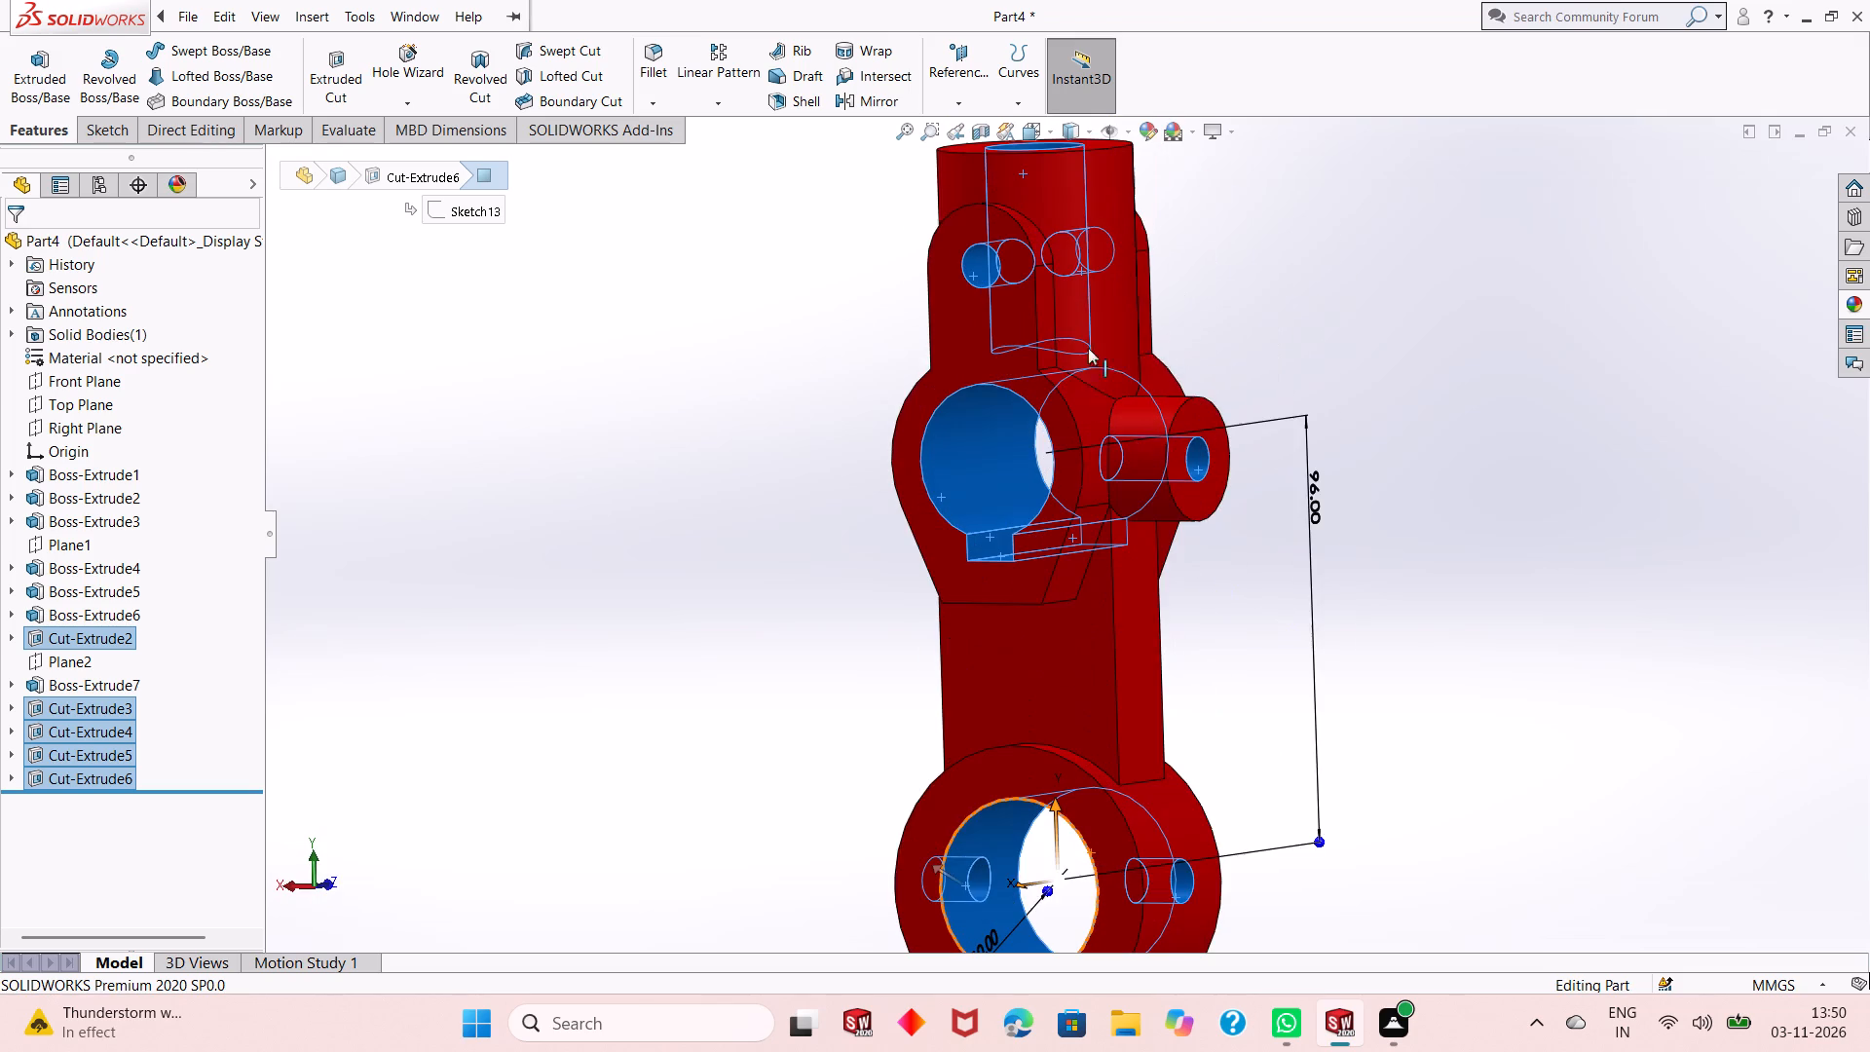
scroll(1182, 628, "up", 1)
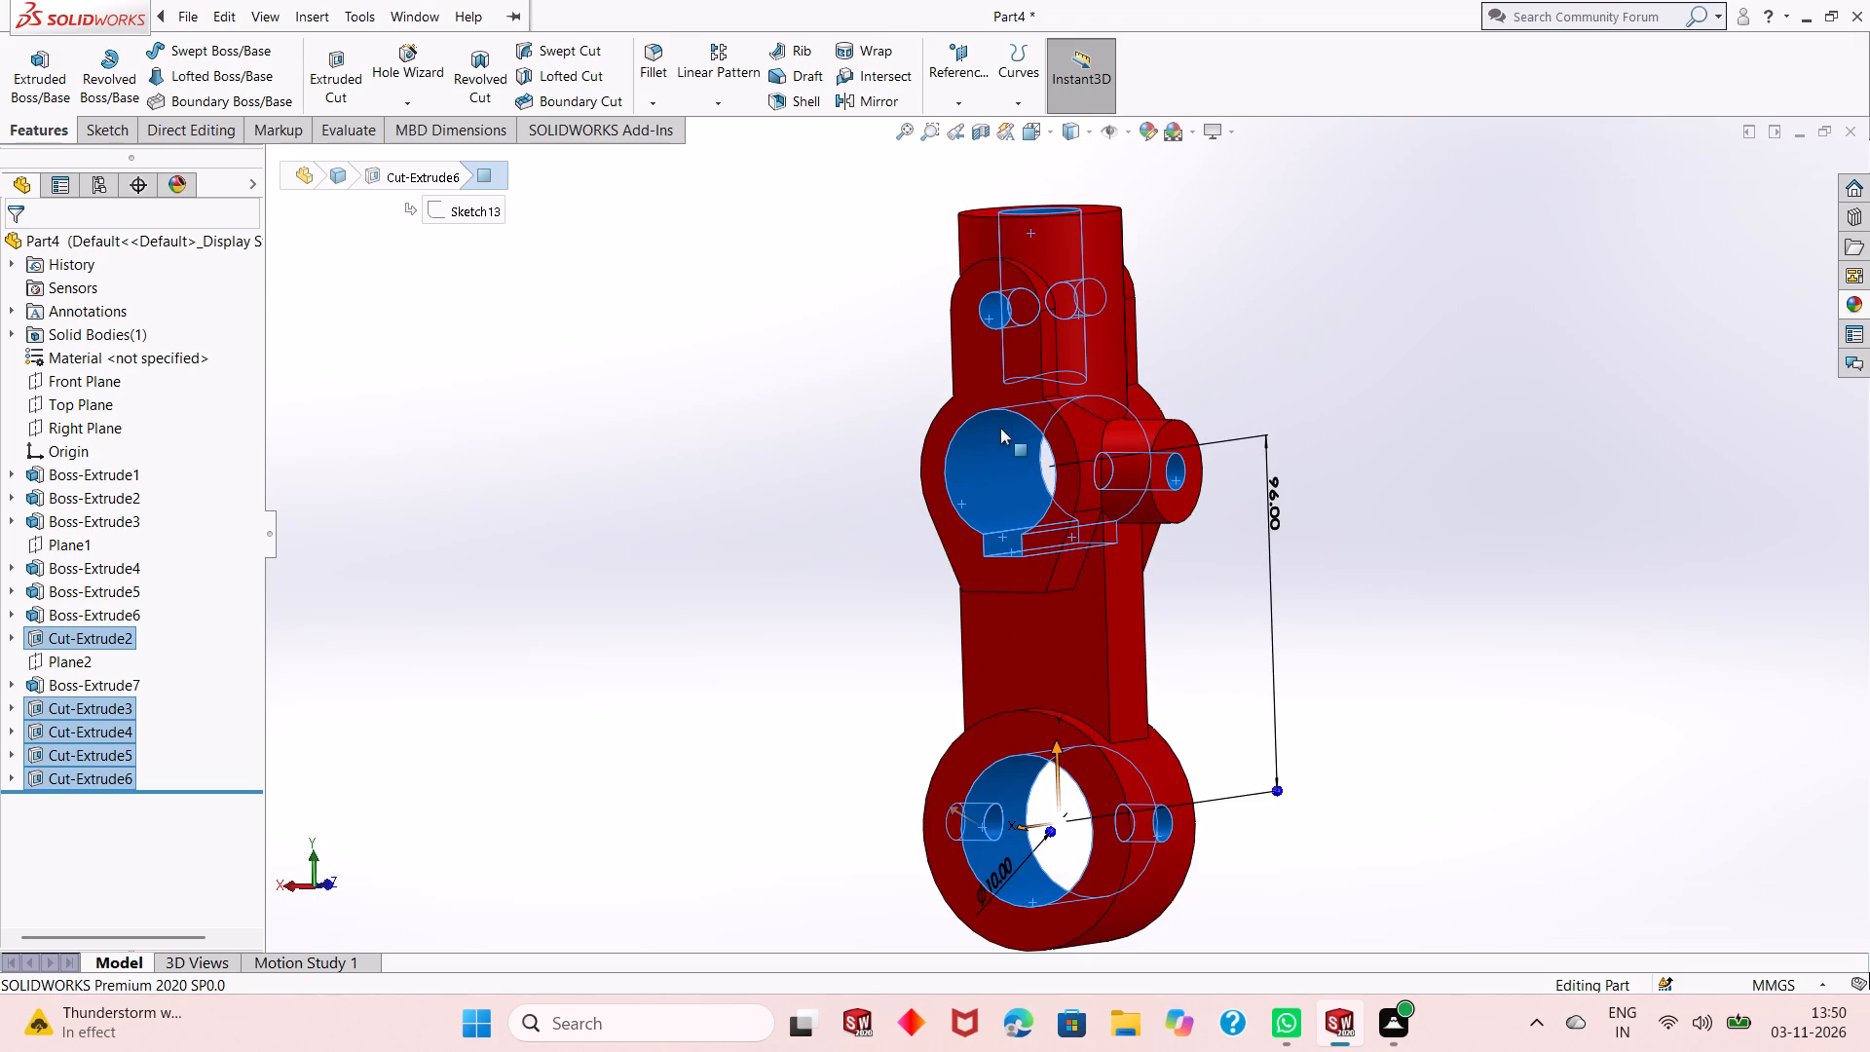
left_click(1143, 133)
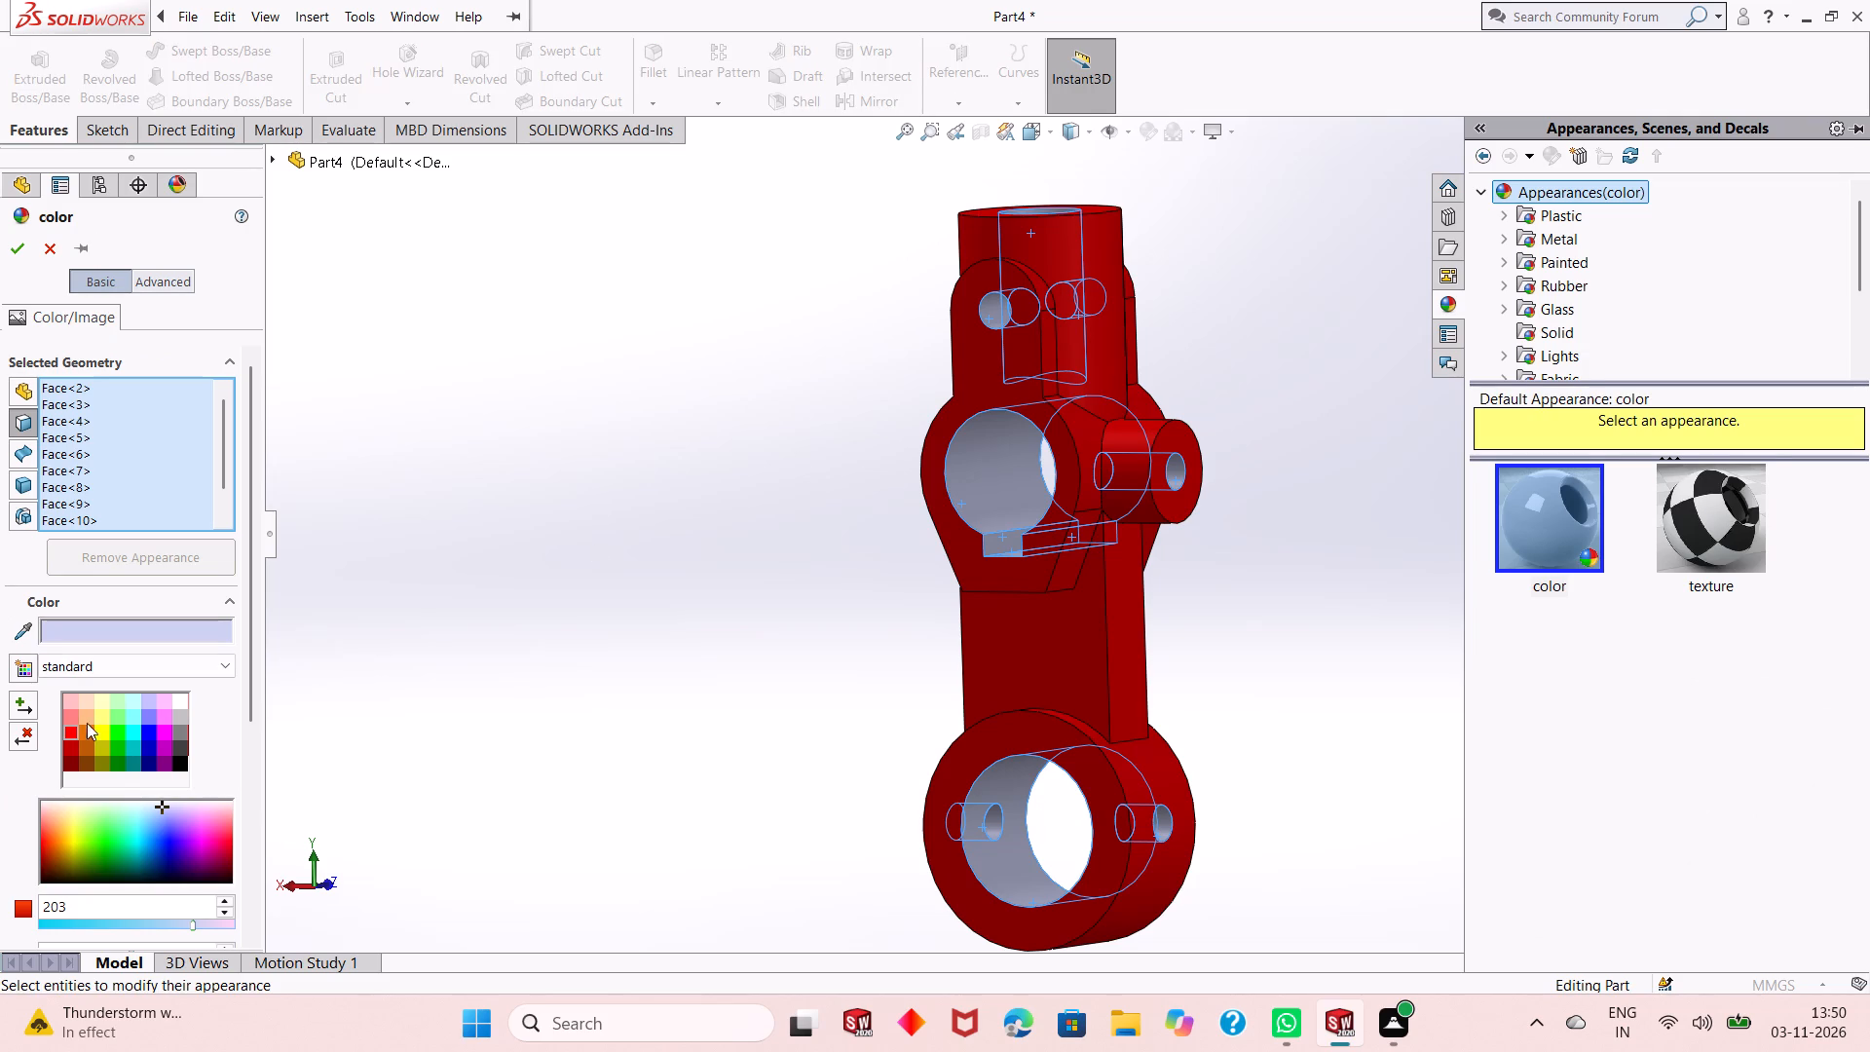
left_click(117, 735)
left_click(118, 721)
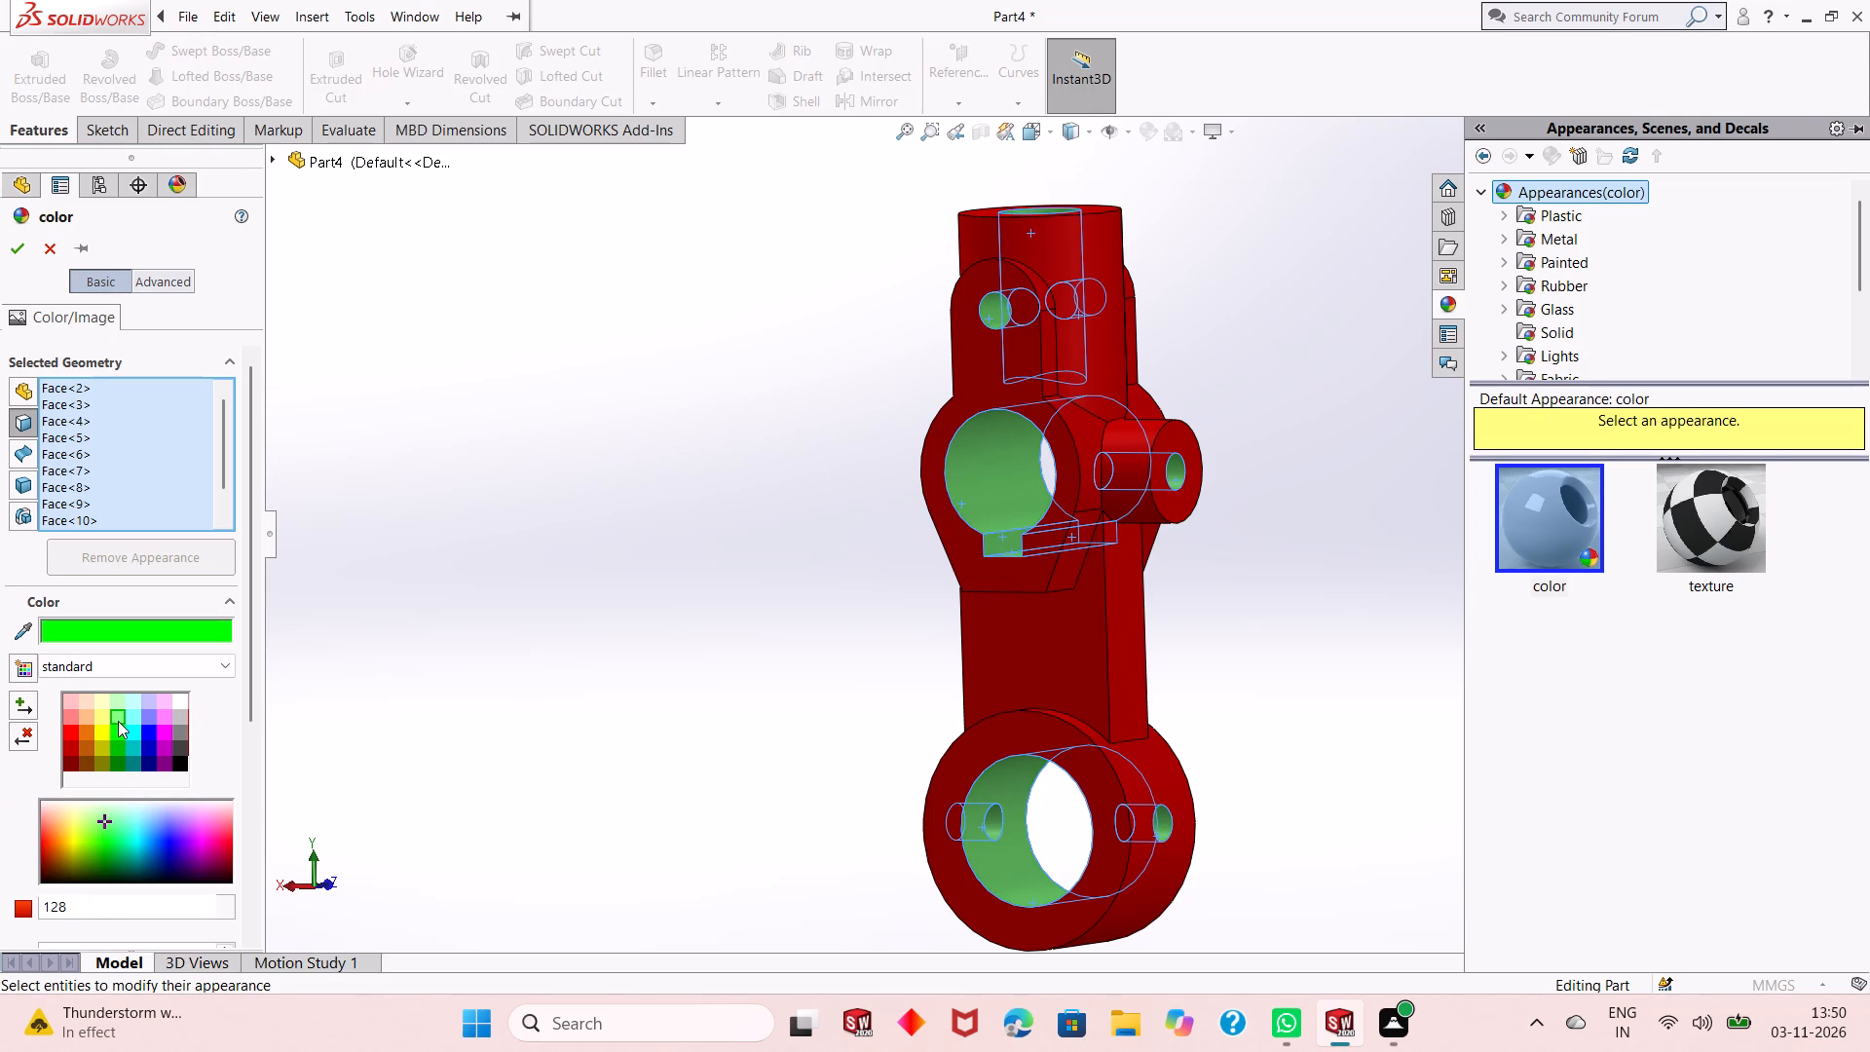
left_click(120, 748)
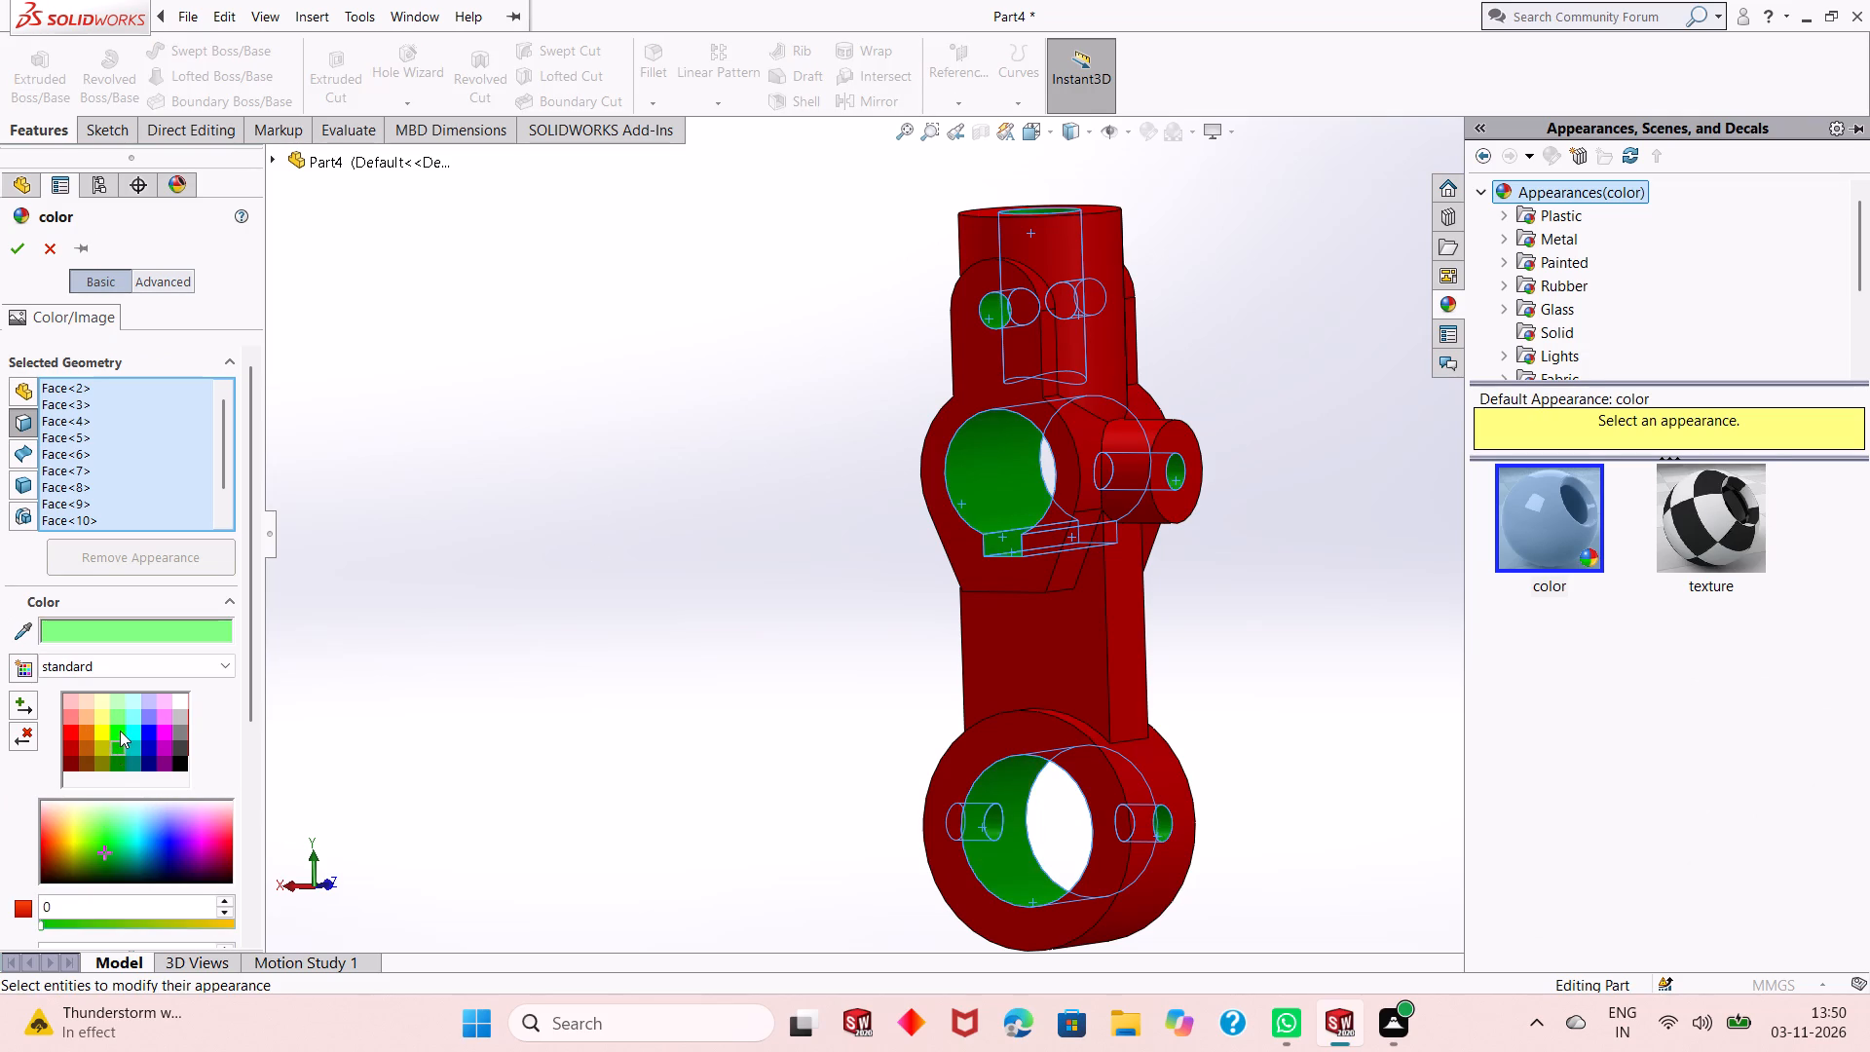
left_click(120, 731)
left_click(120, 719)
left_click(120, 733)
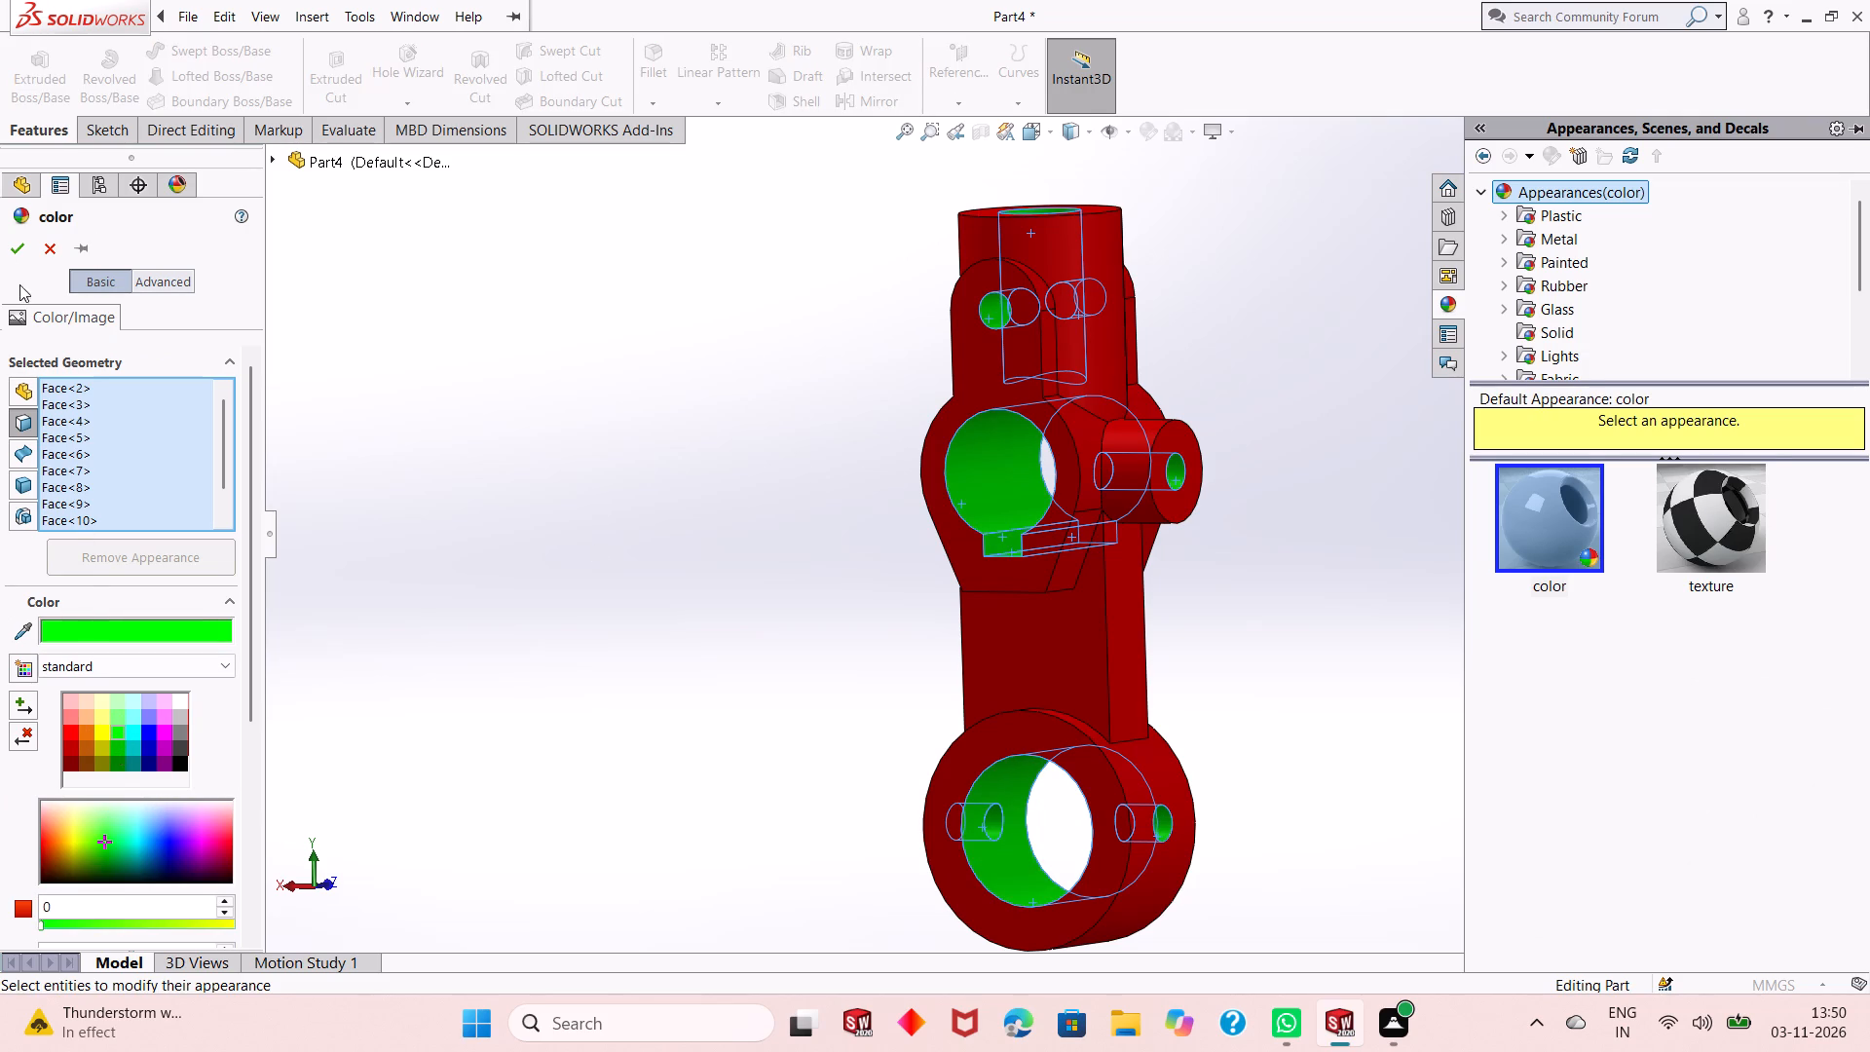
left_click(17, 242)
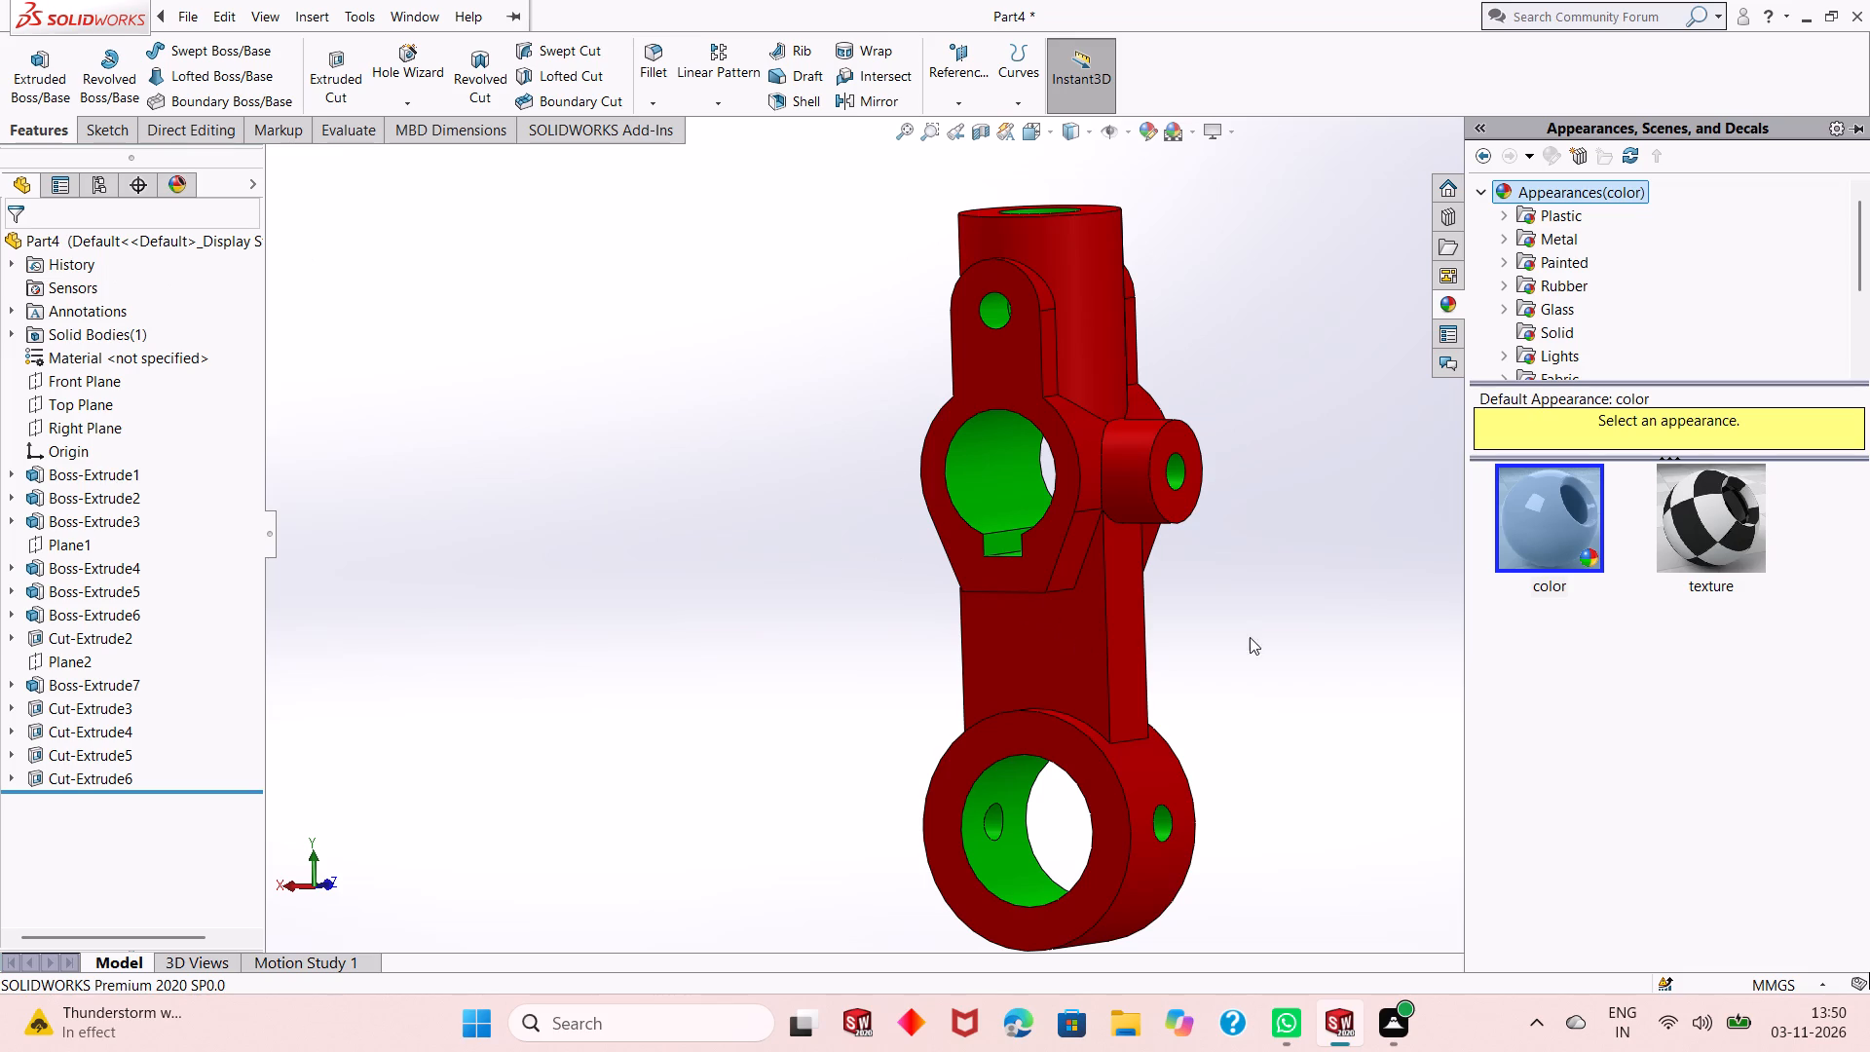
left_click(1255, 617)
Edit the lower cylinder's cross-hole cut so Direction 1 is Blind at 100 mm and Direction 2 is switched off.
scroll(1247, 614, "up", 1)
middle_click_drag(1247, 611, 1221, 680)
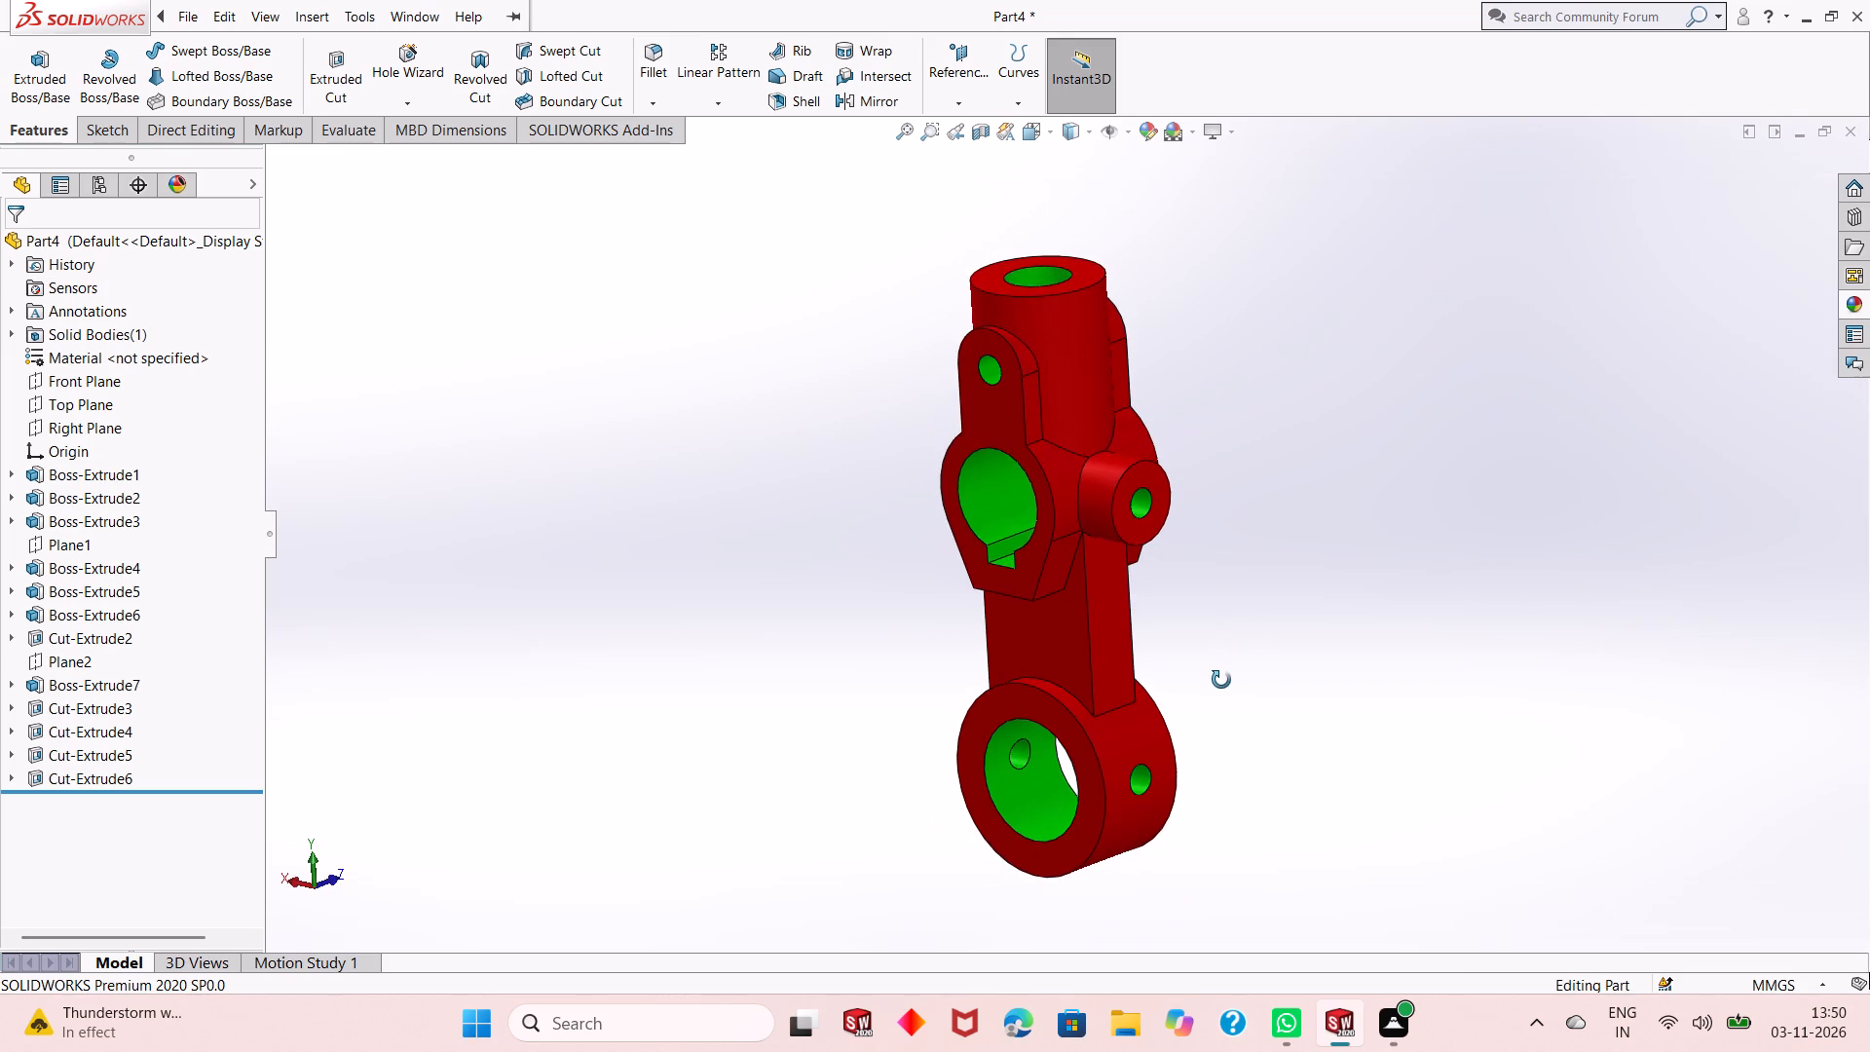
middle_click_drag(1221, 680, 1228, 683)
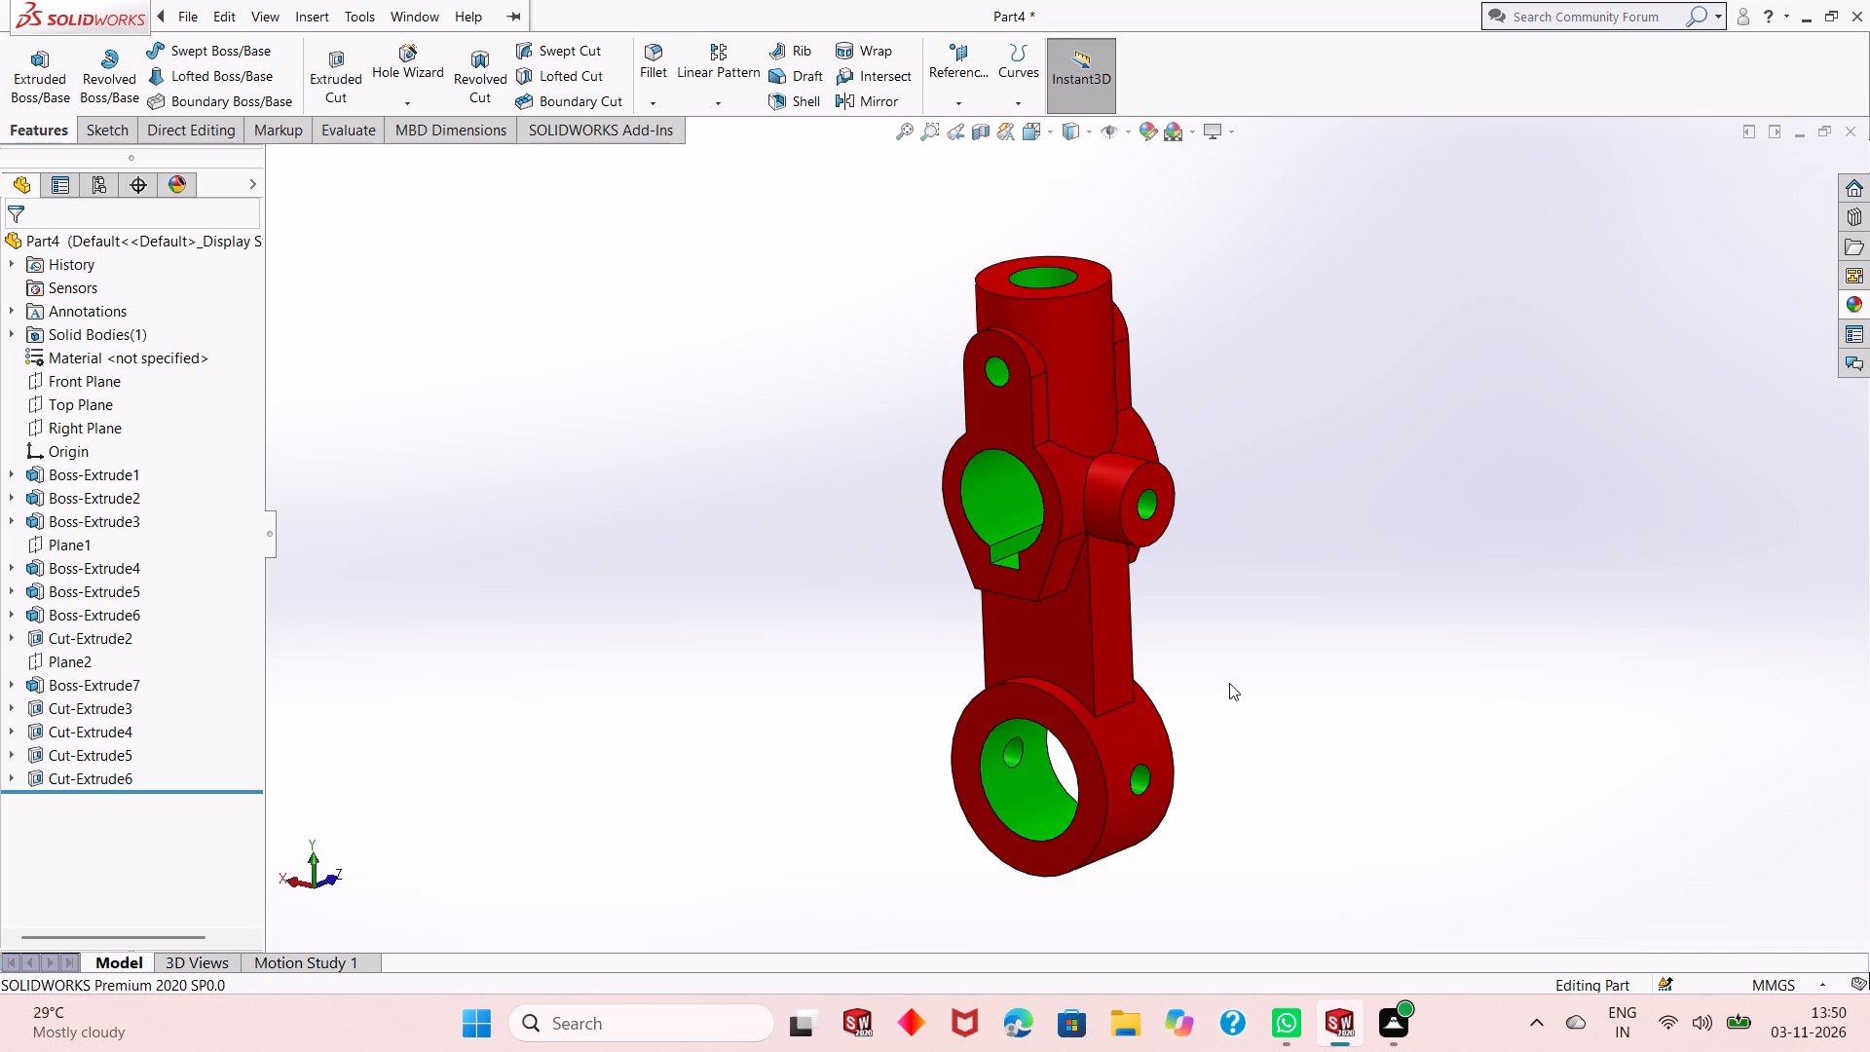
left_click(116, 772)
left_click(137, 713)
middle_click_drag(818, 802, 834, 770)
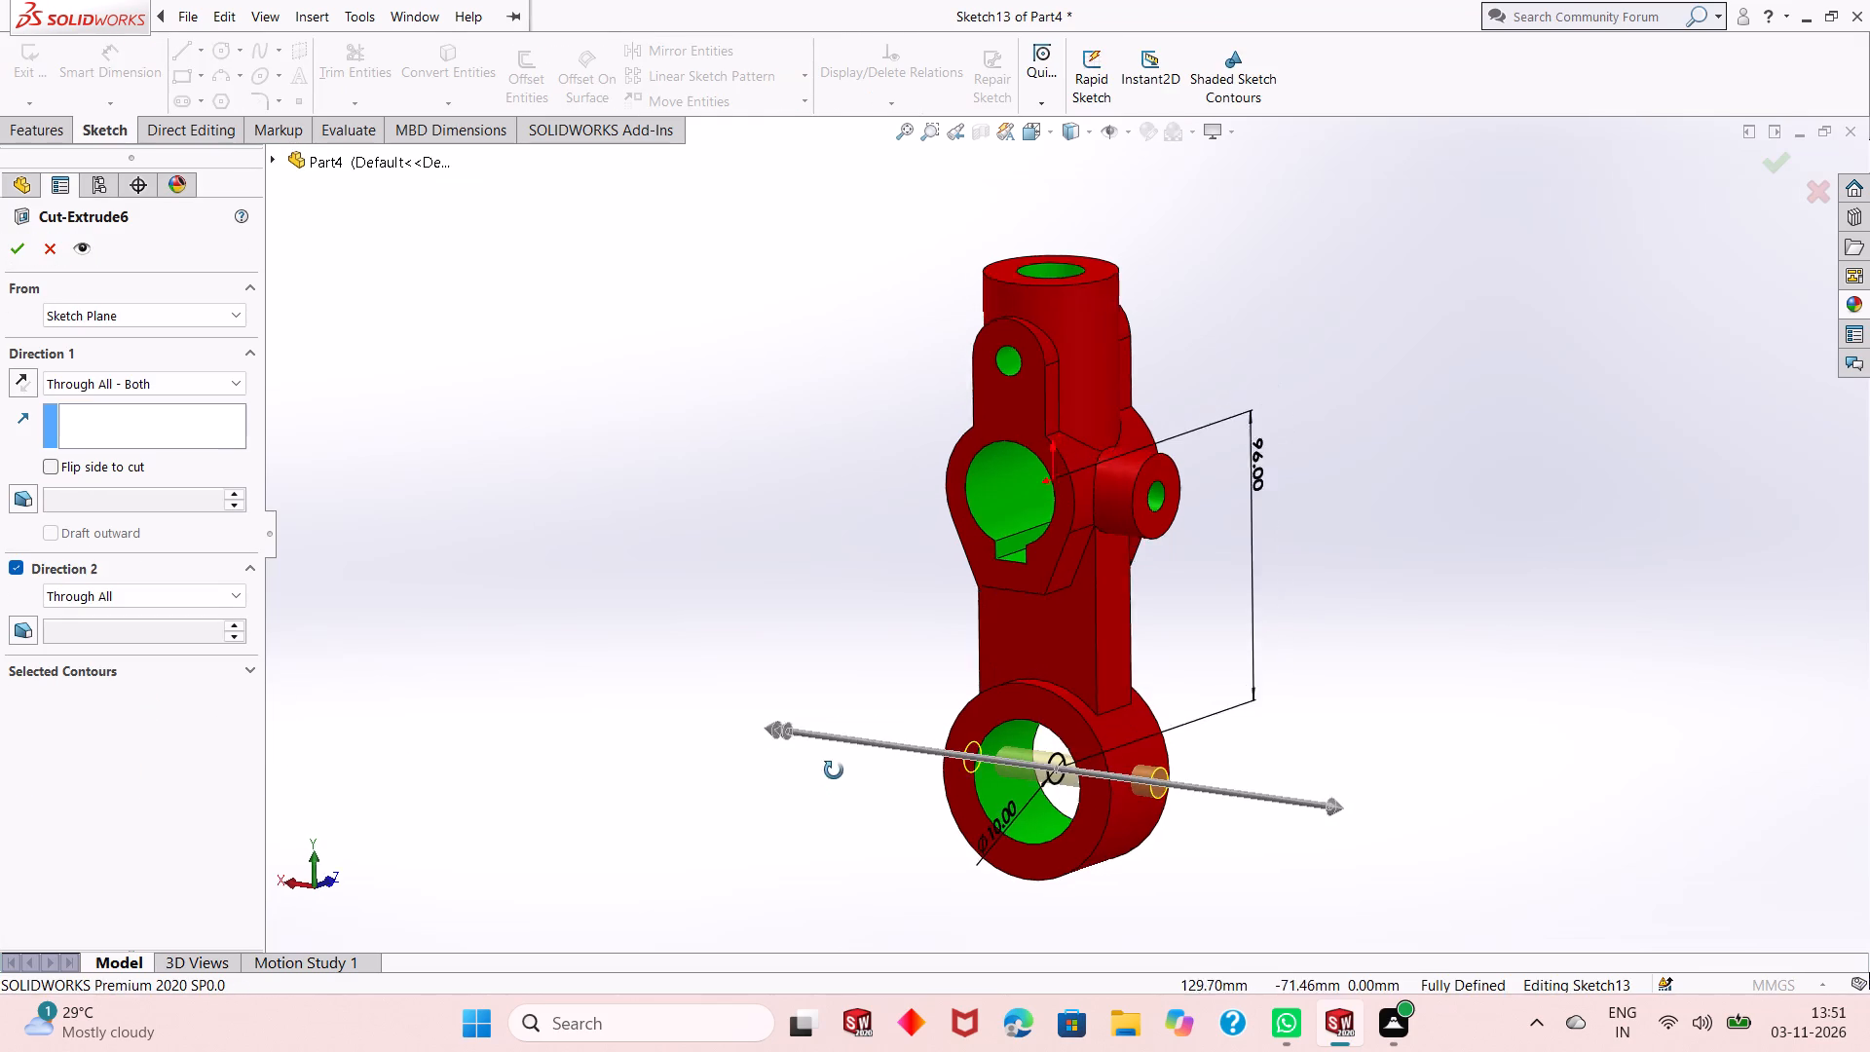
middle_click_drag(834, 770, 861, 763)
left_click(174, 390)
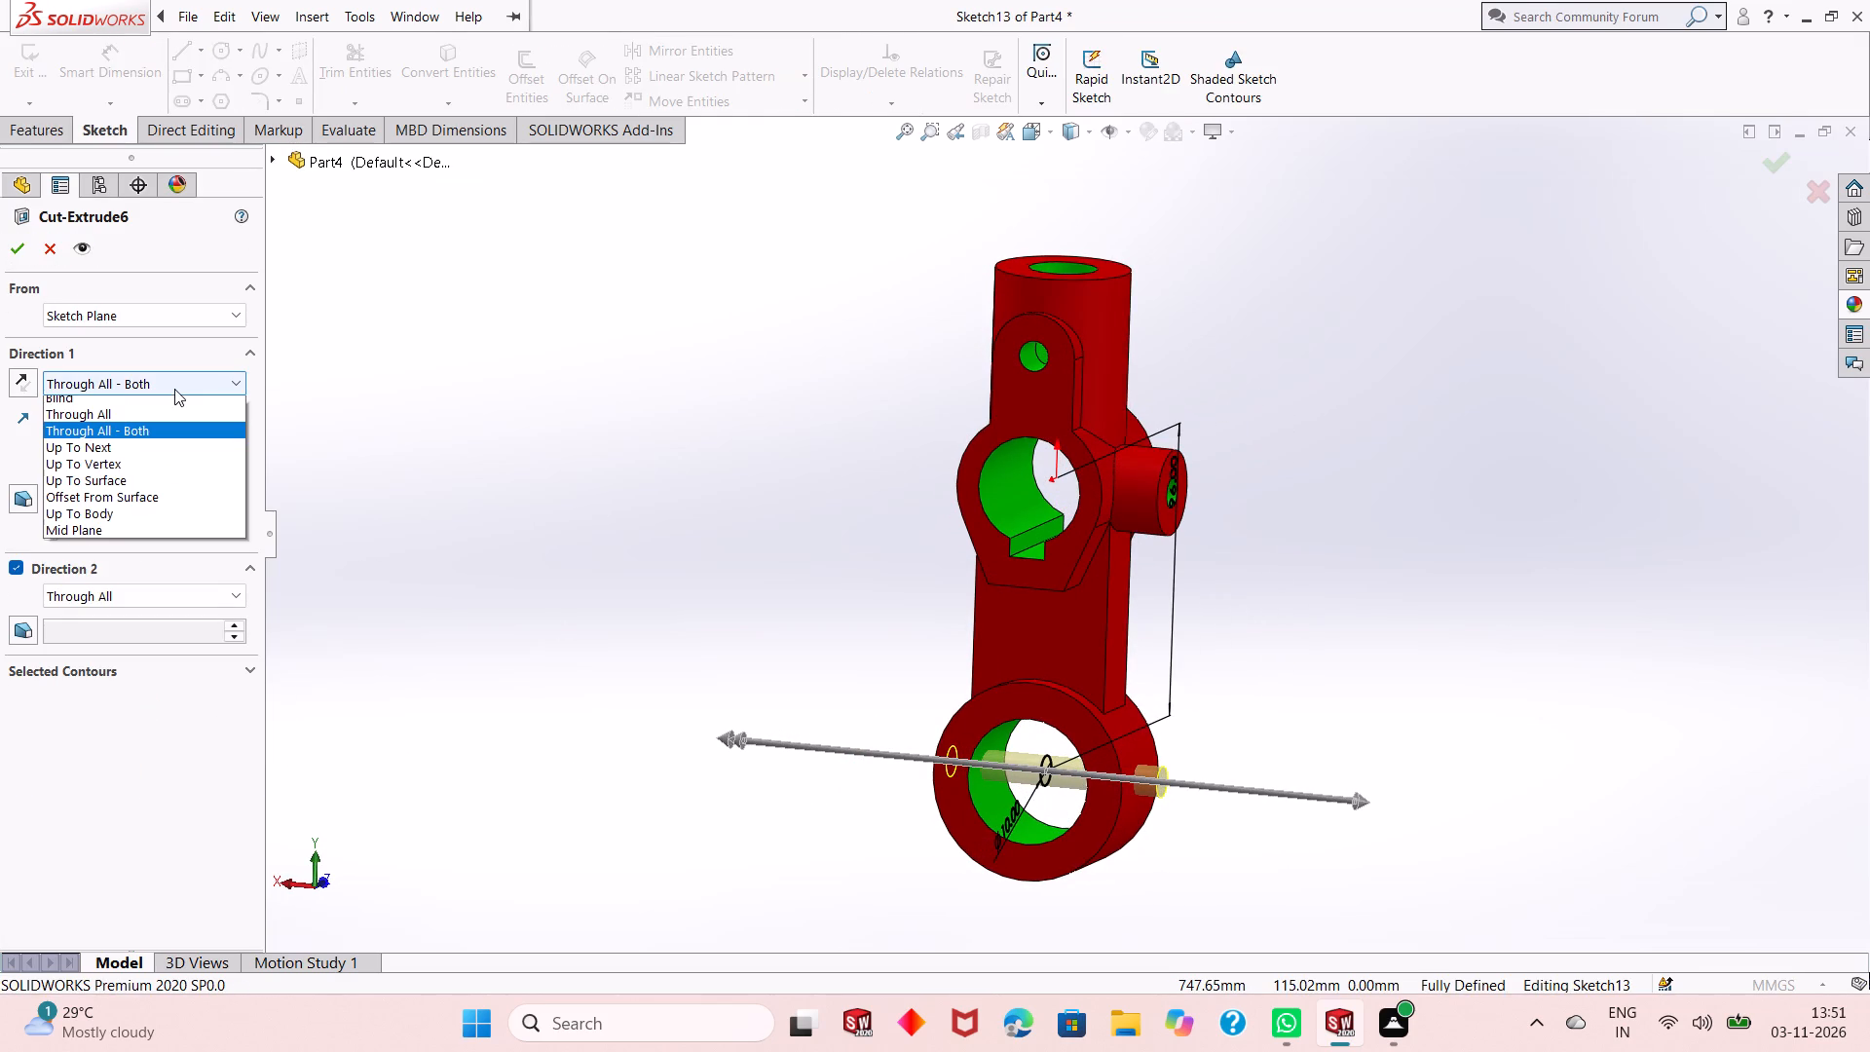
double_click(174, 389)
left_click(173, 410)
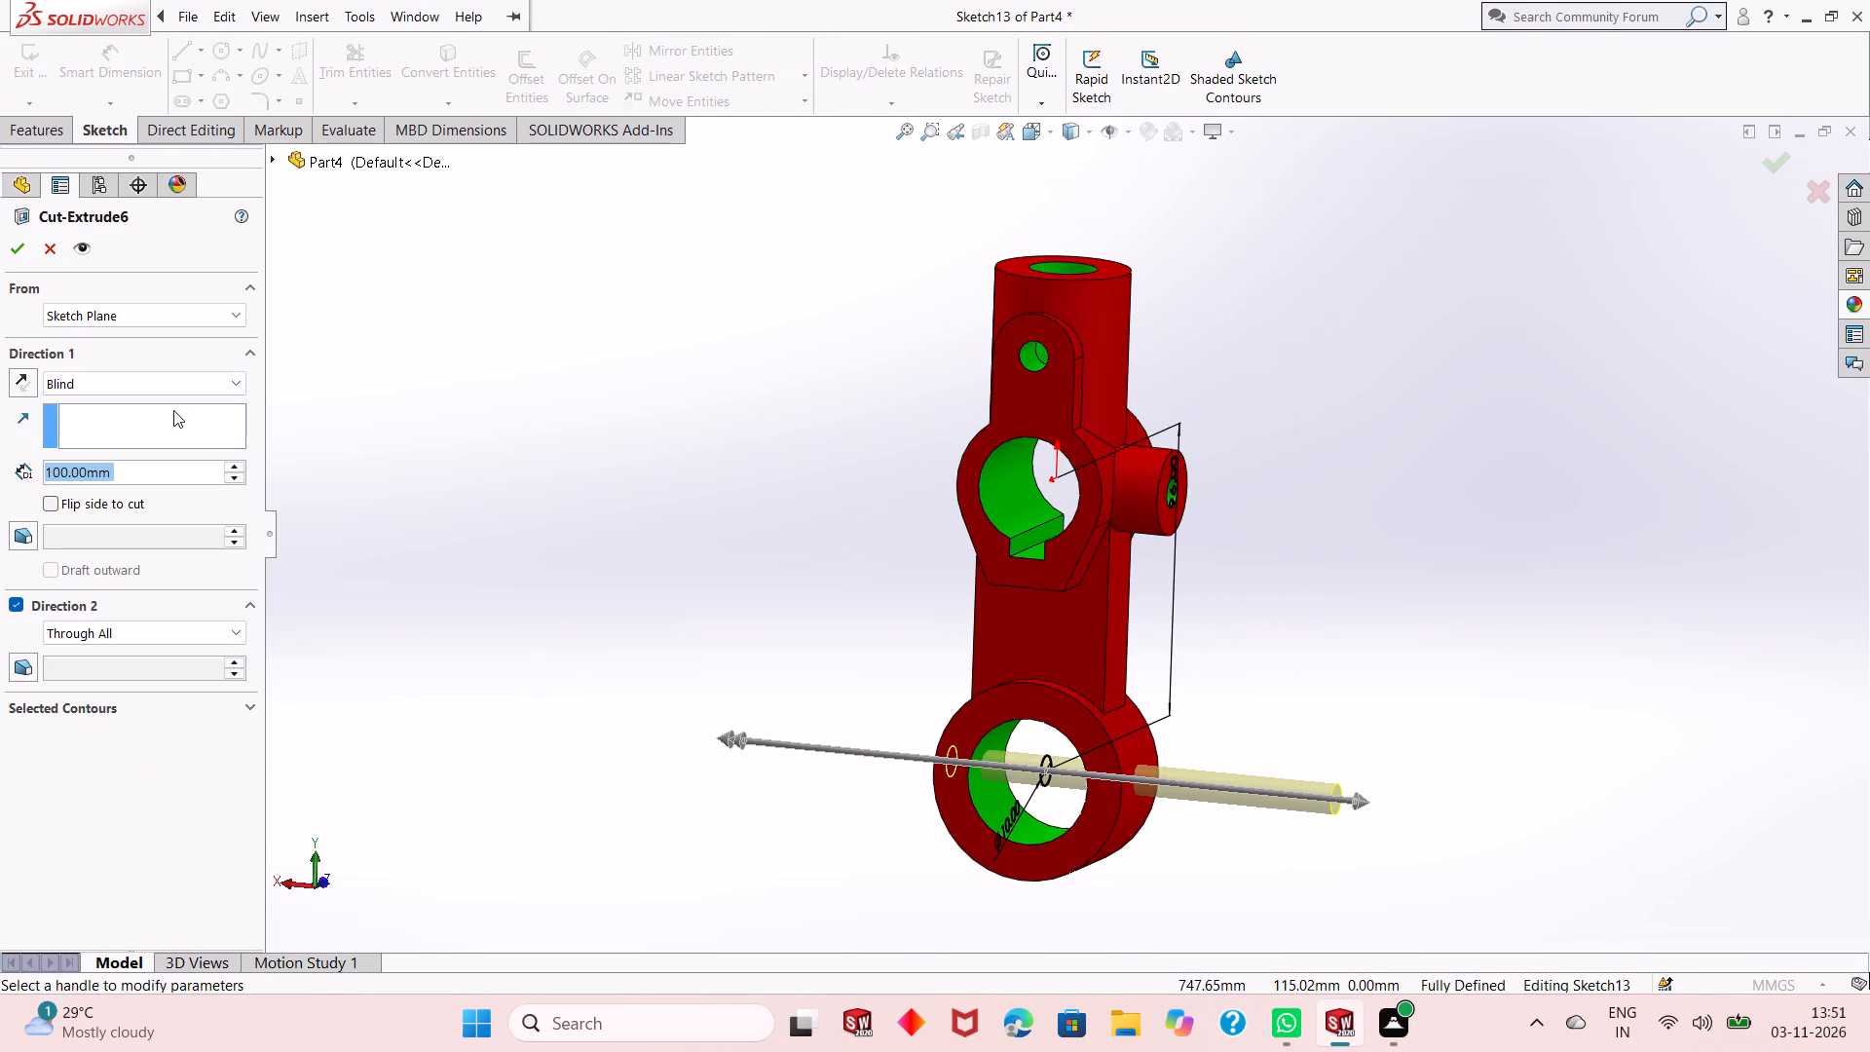
middle_click_drag(537, 678, 562, 708)
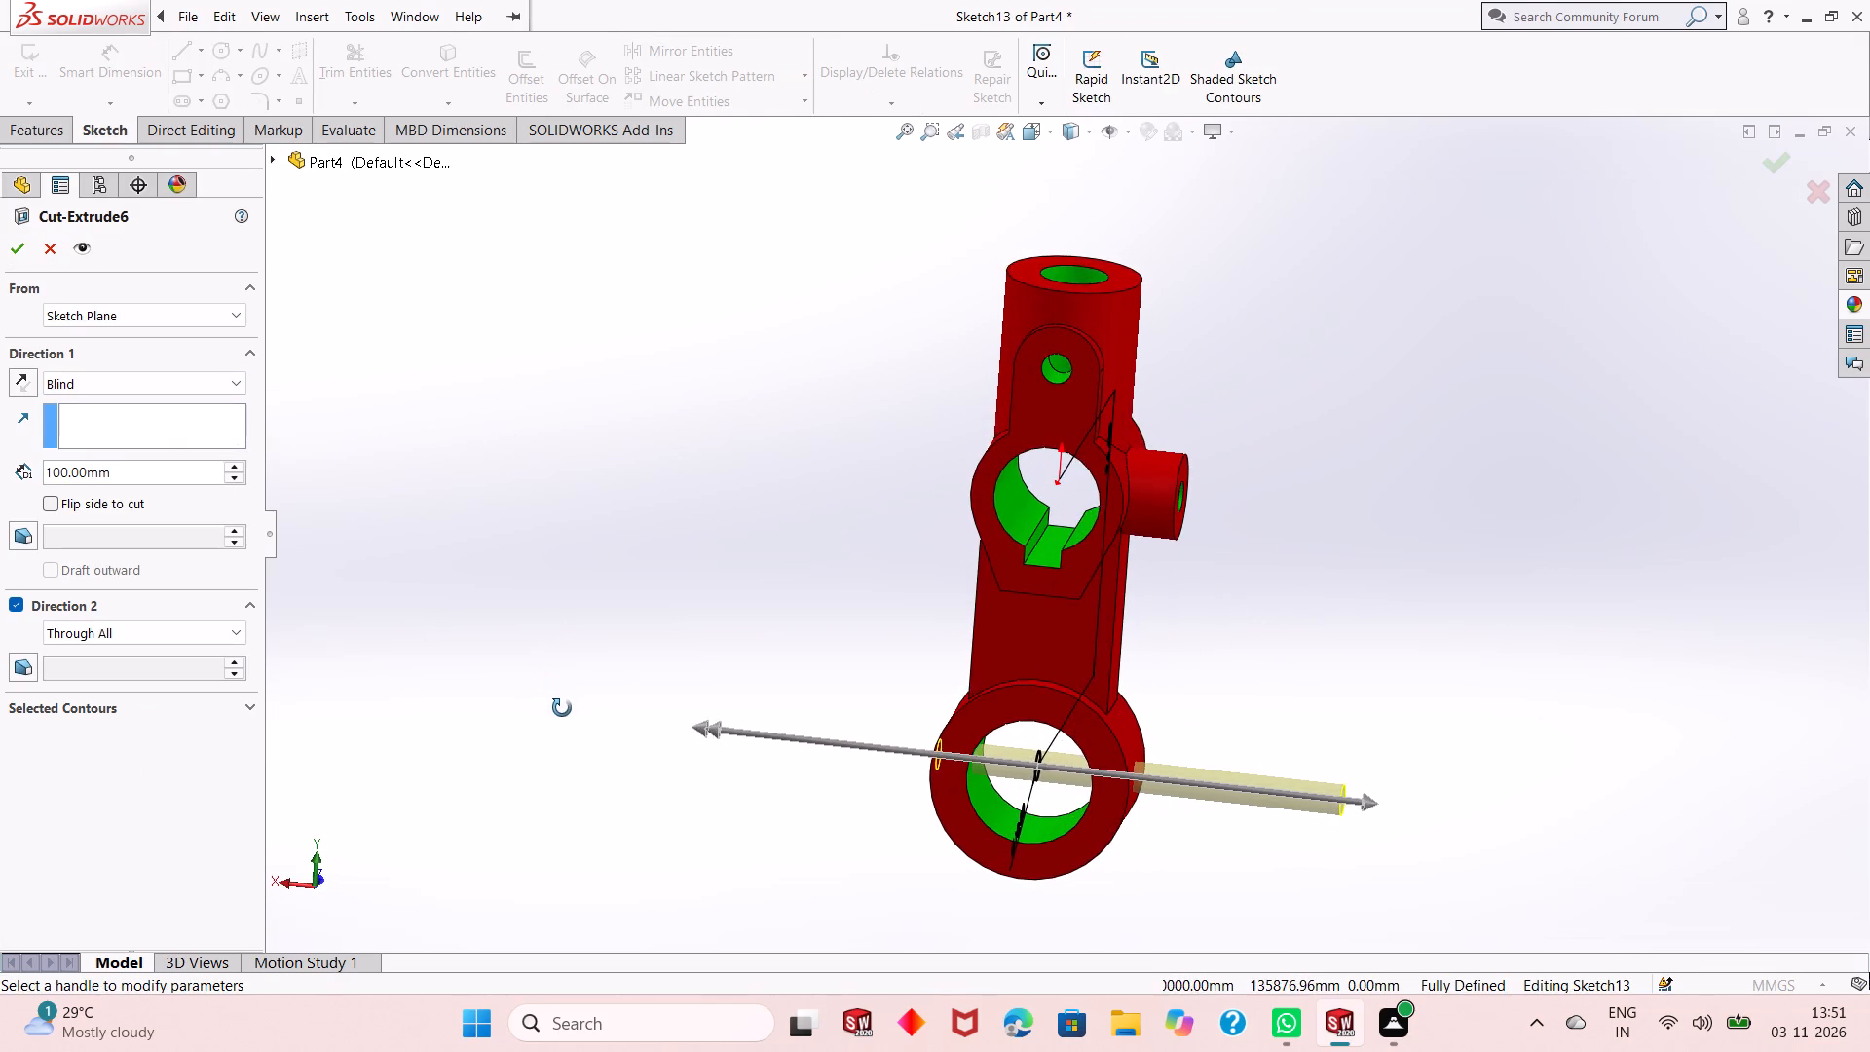
middle_click_drag(562, 708, 561, 647)
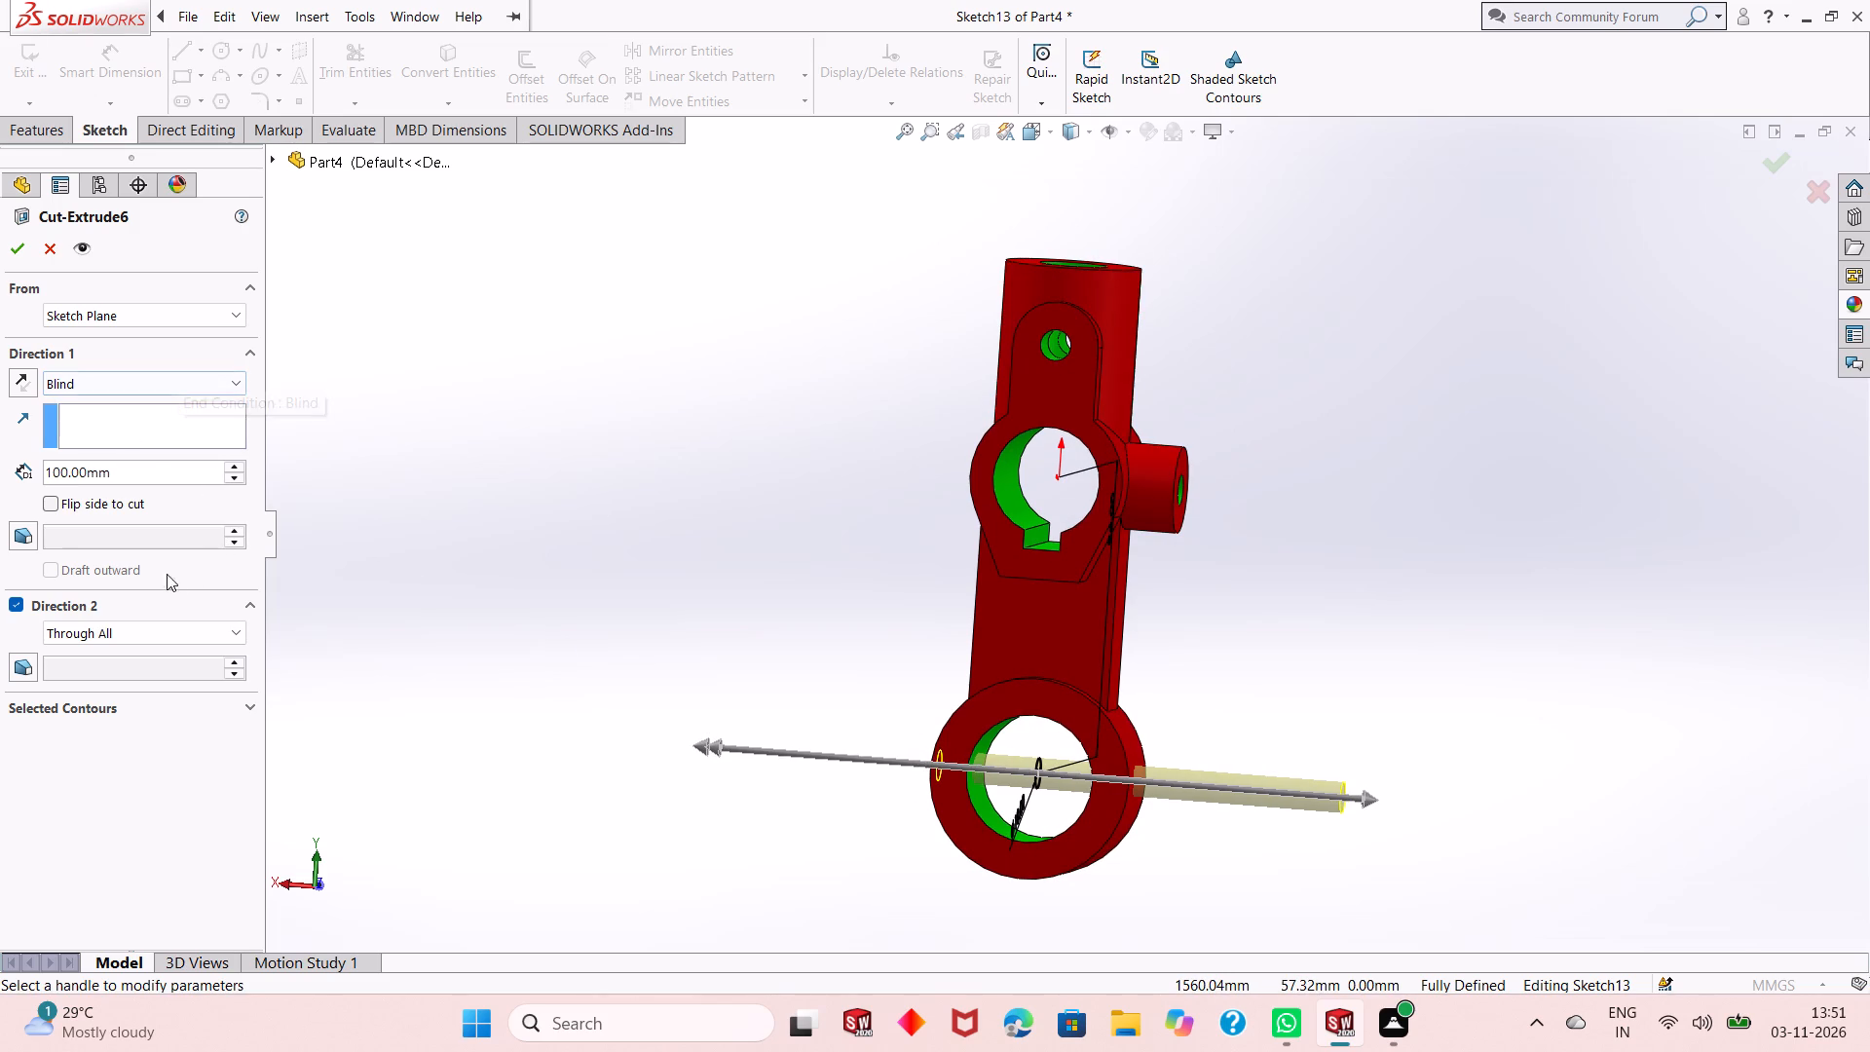
left_click(18, 604)
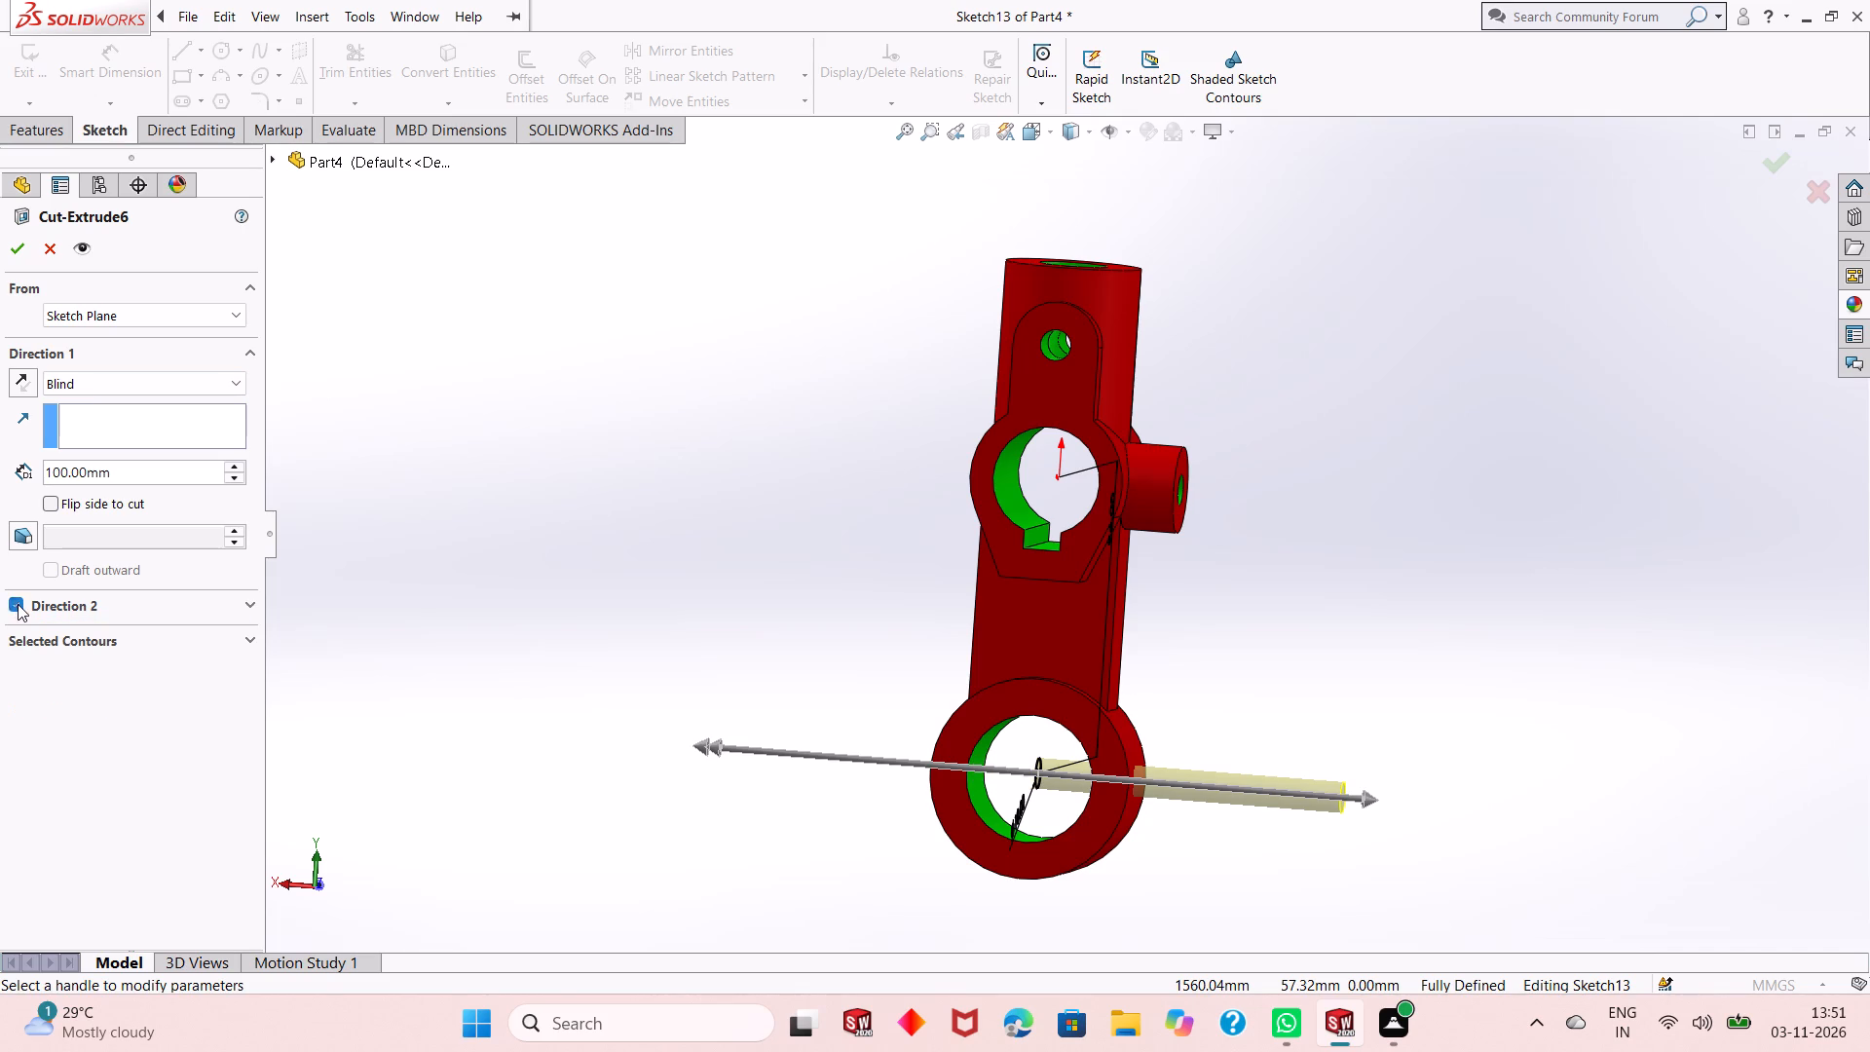
left_click(28, 258)
middle_click_drag(661, 645, 675, 654)
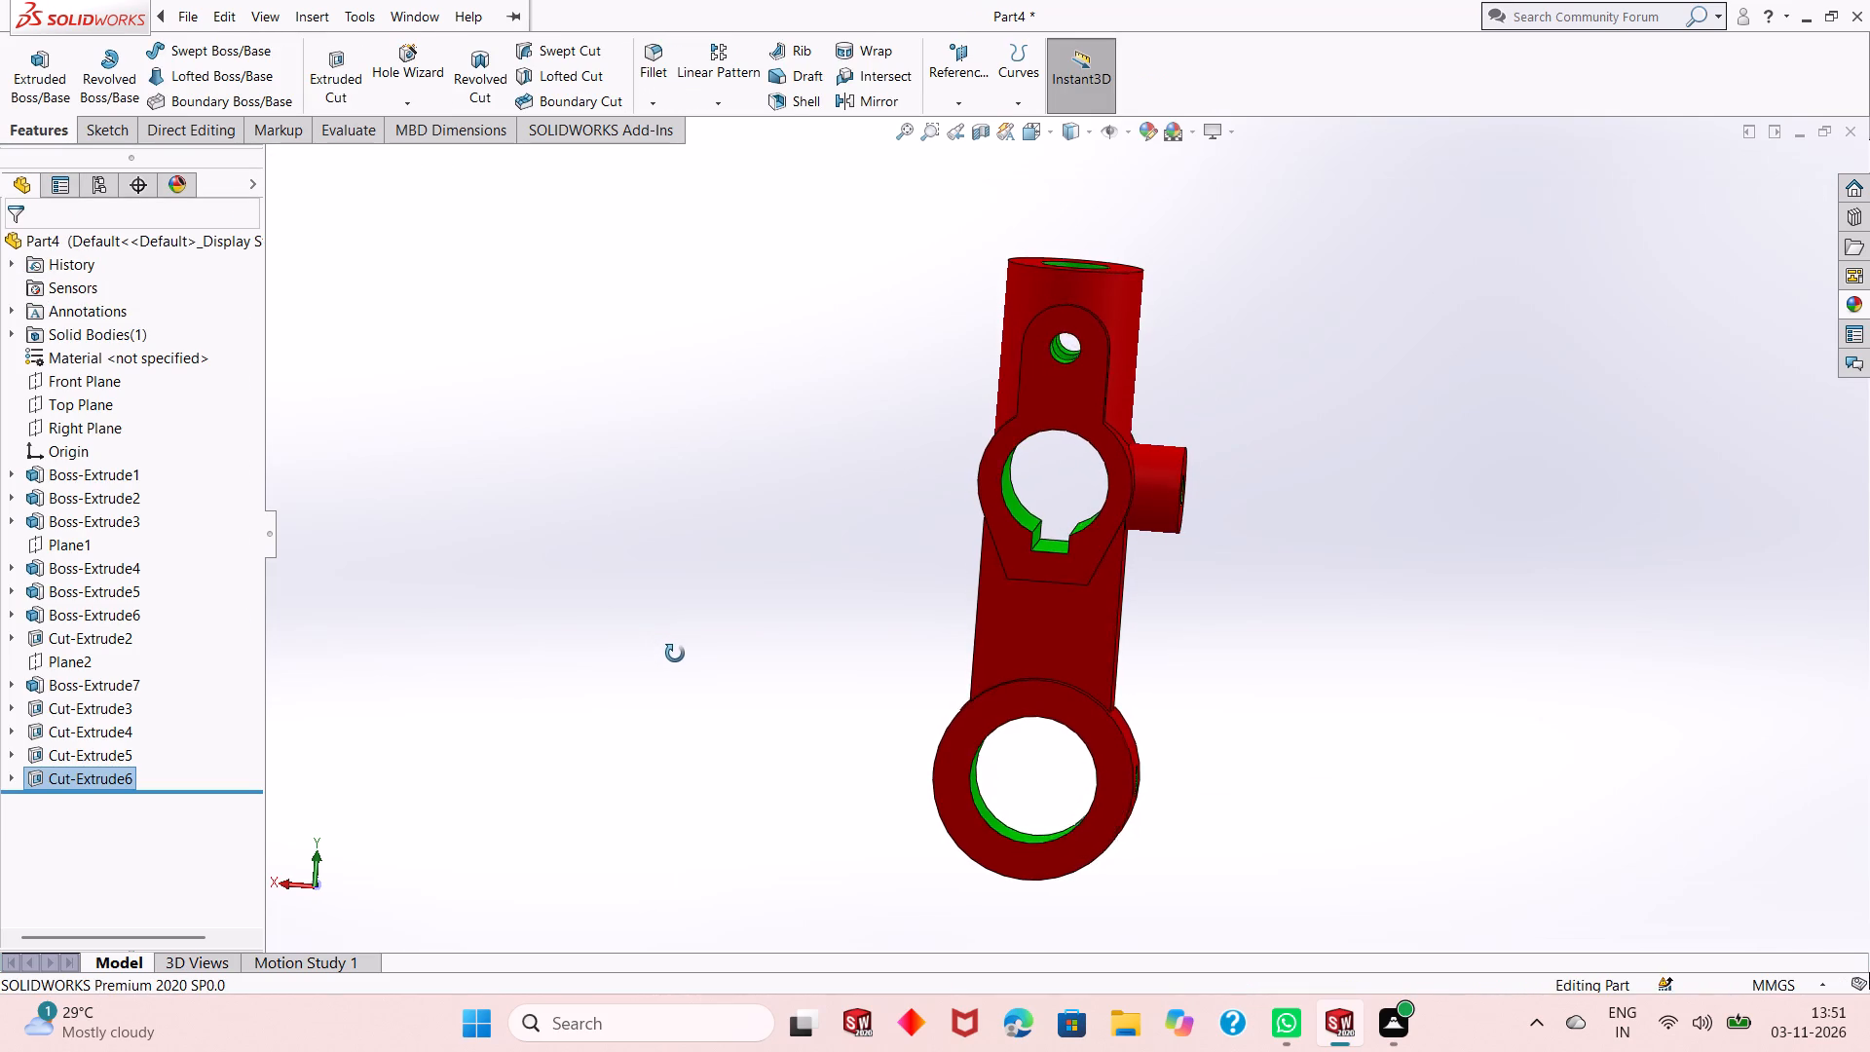
middle_click_drag(675, 654, 755, 724)
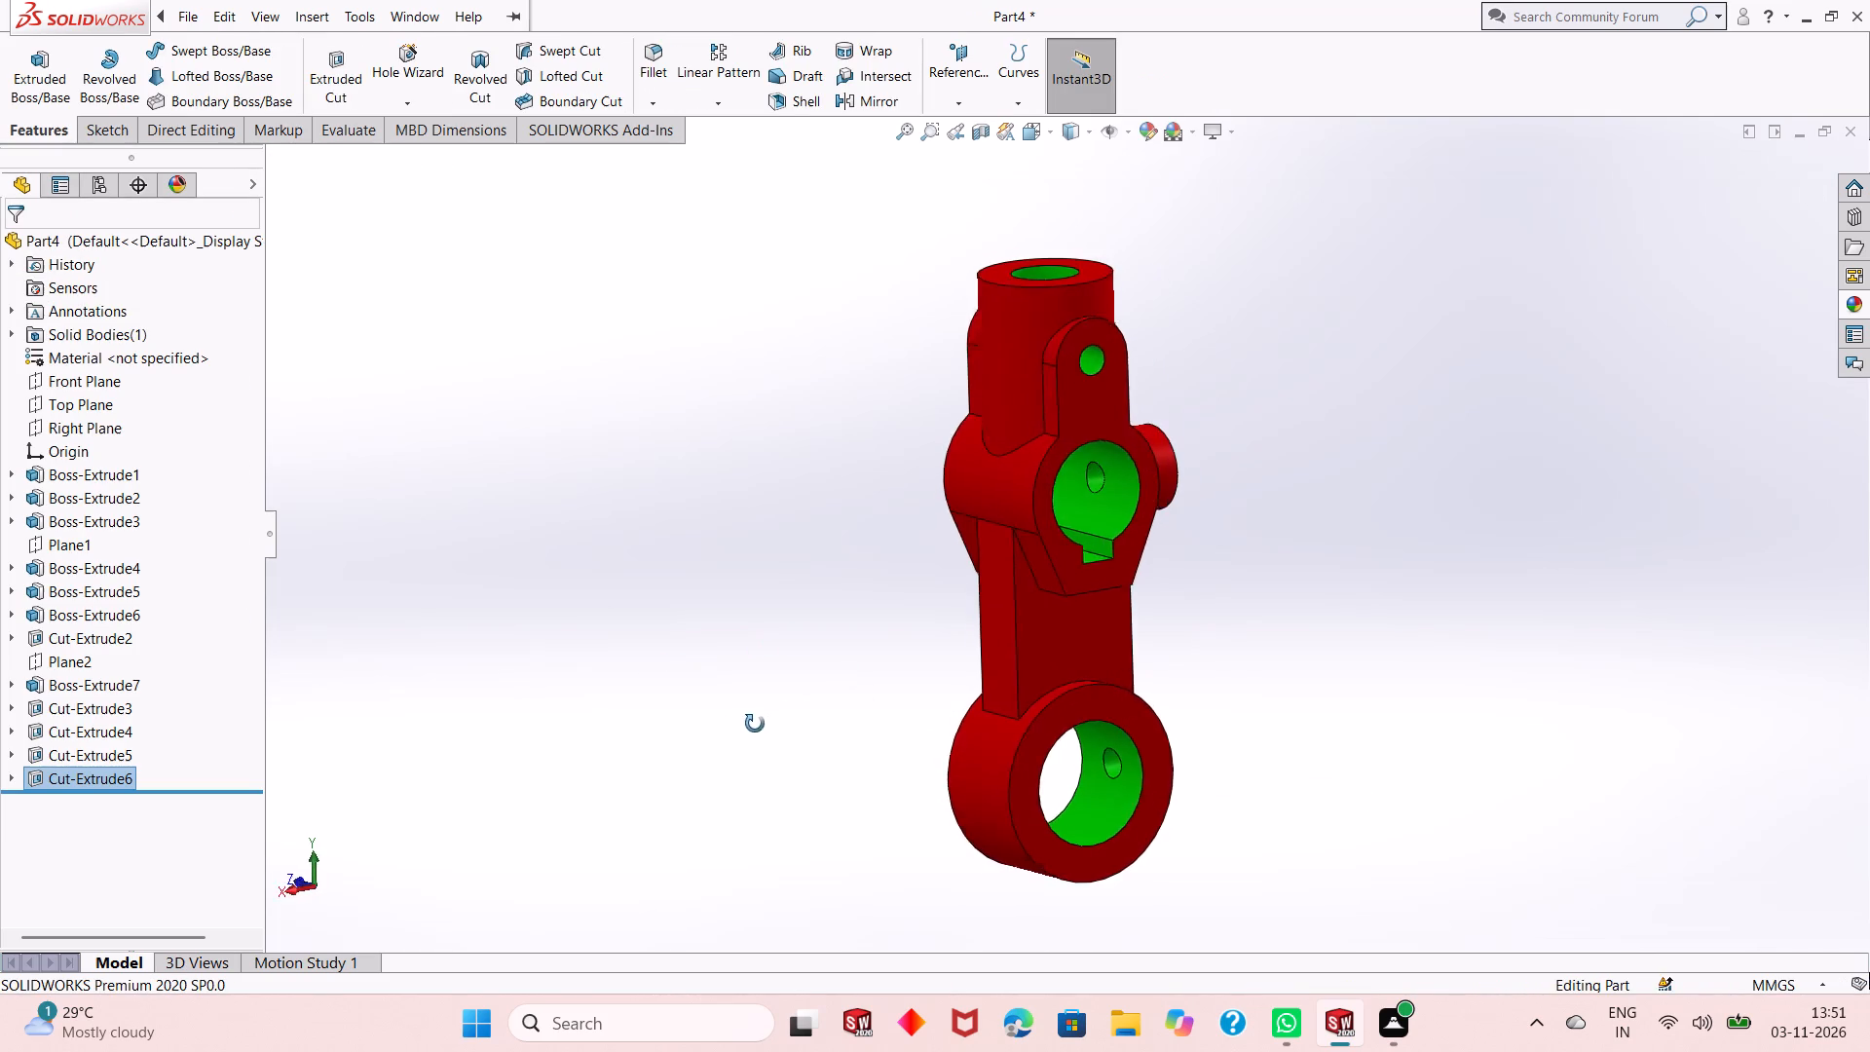
Examine the coloured part from several angles, checking the one-sided cross hole in the lower cylinder.
middle_click_drag(755, 724, 690, 721)
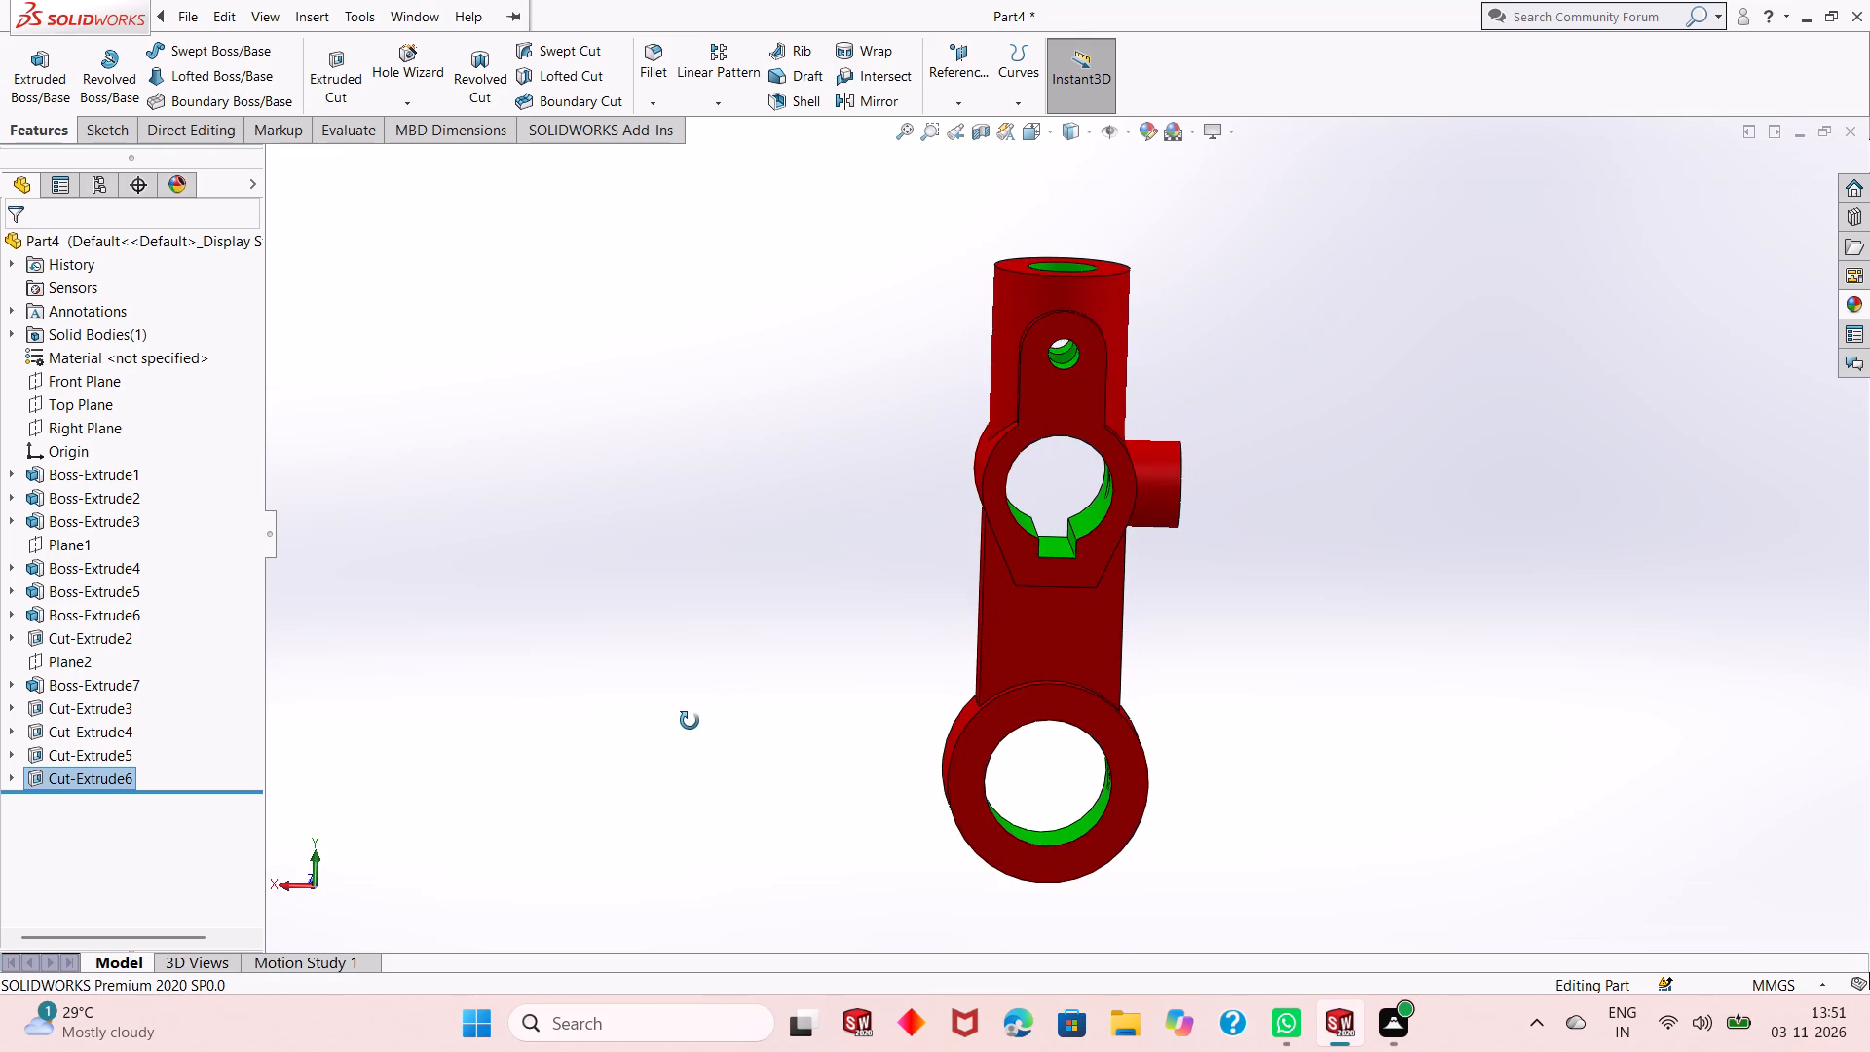
middle_click_drag(690, 721, 587, 770)
middle_click_drag(899, 580, 857, 649)
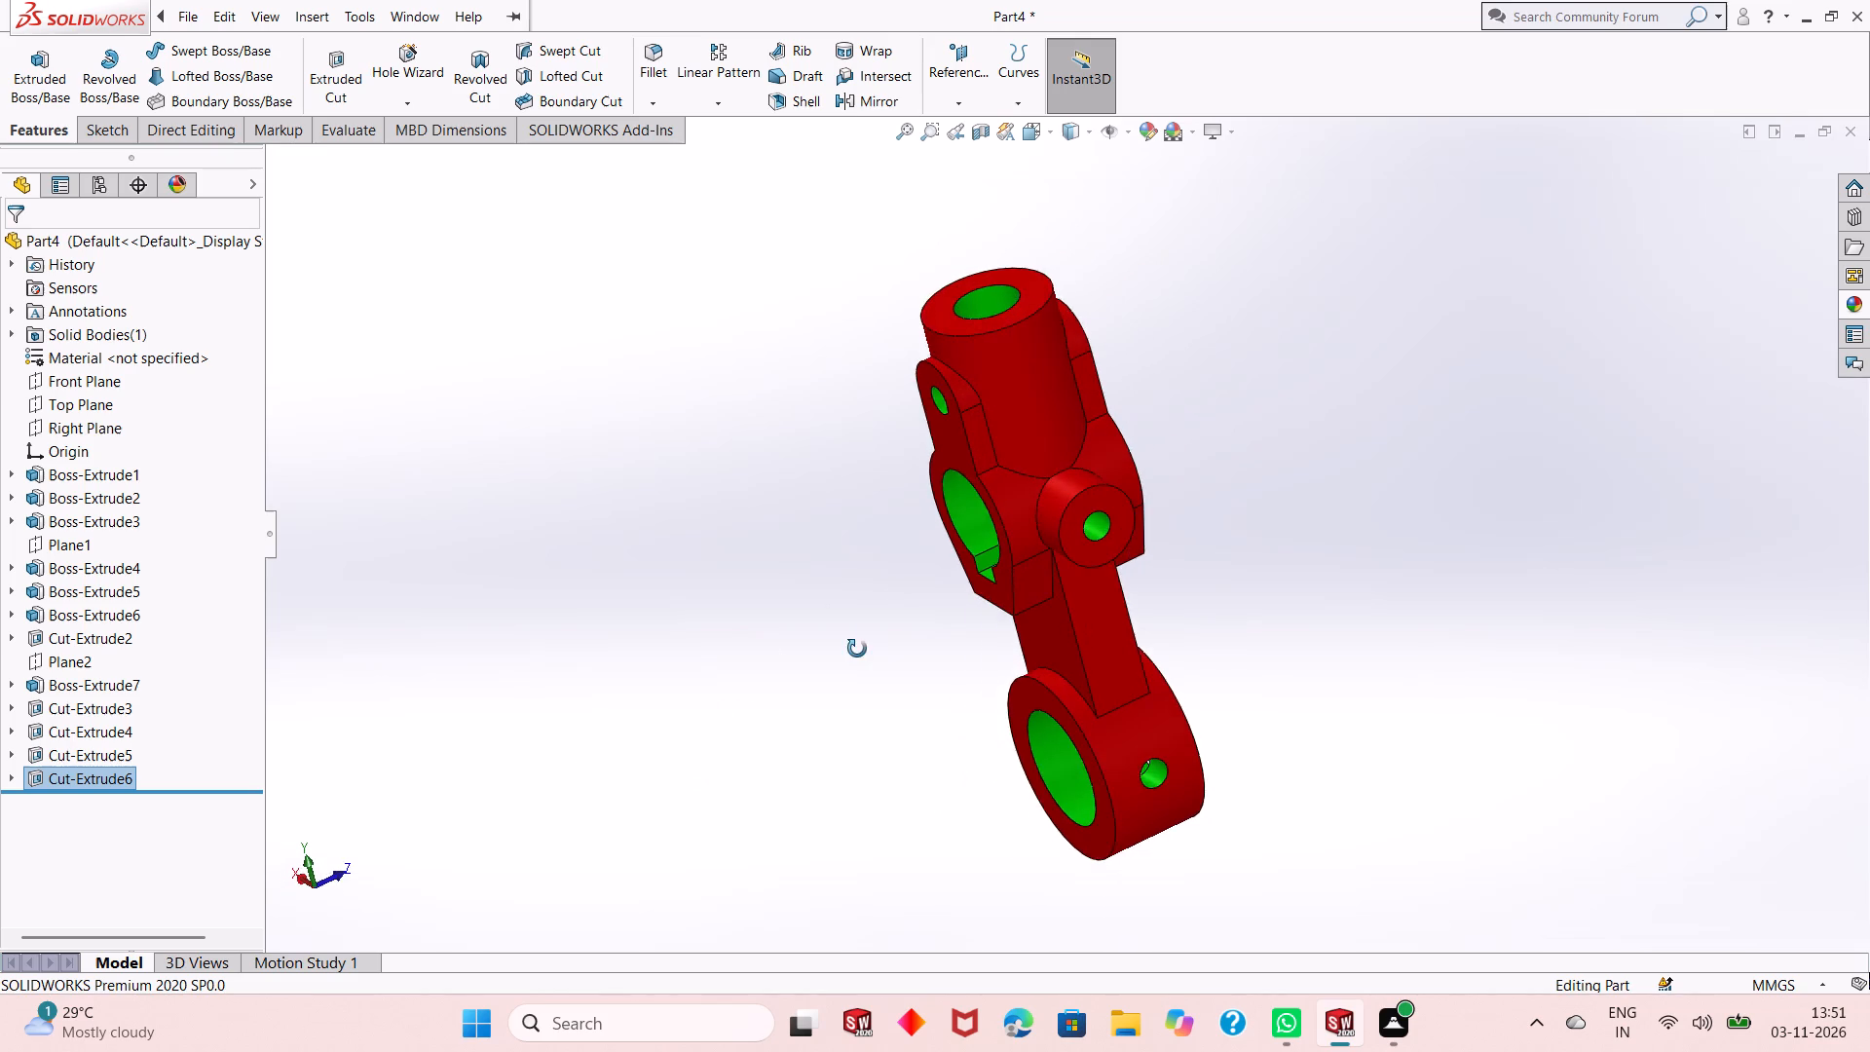
middle_click_drag(857, 649, 888, 578)
scroll(888, 588, "up", 1)
scroll(963, 543, "down", 1)
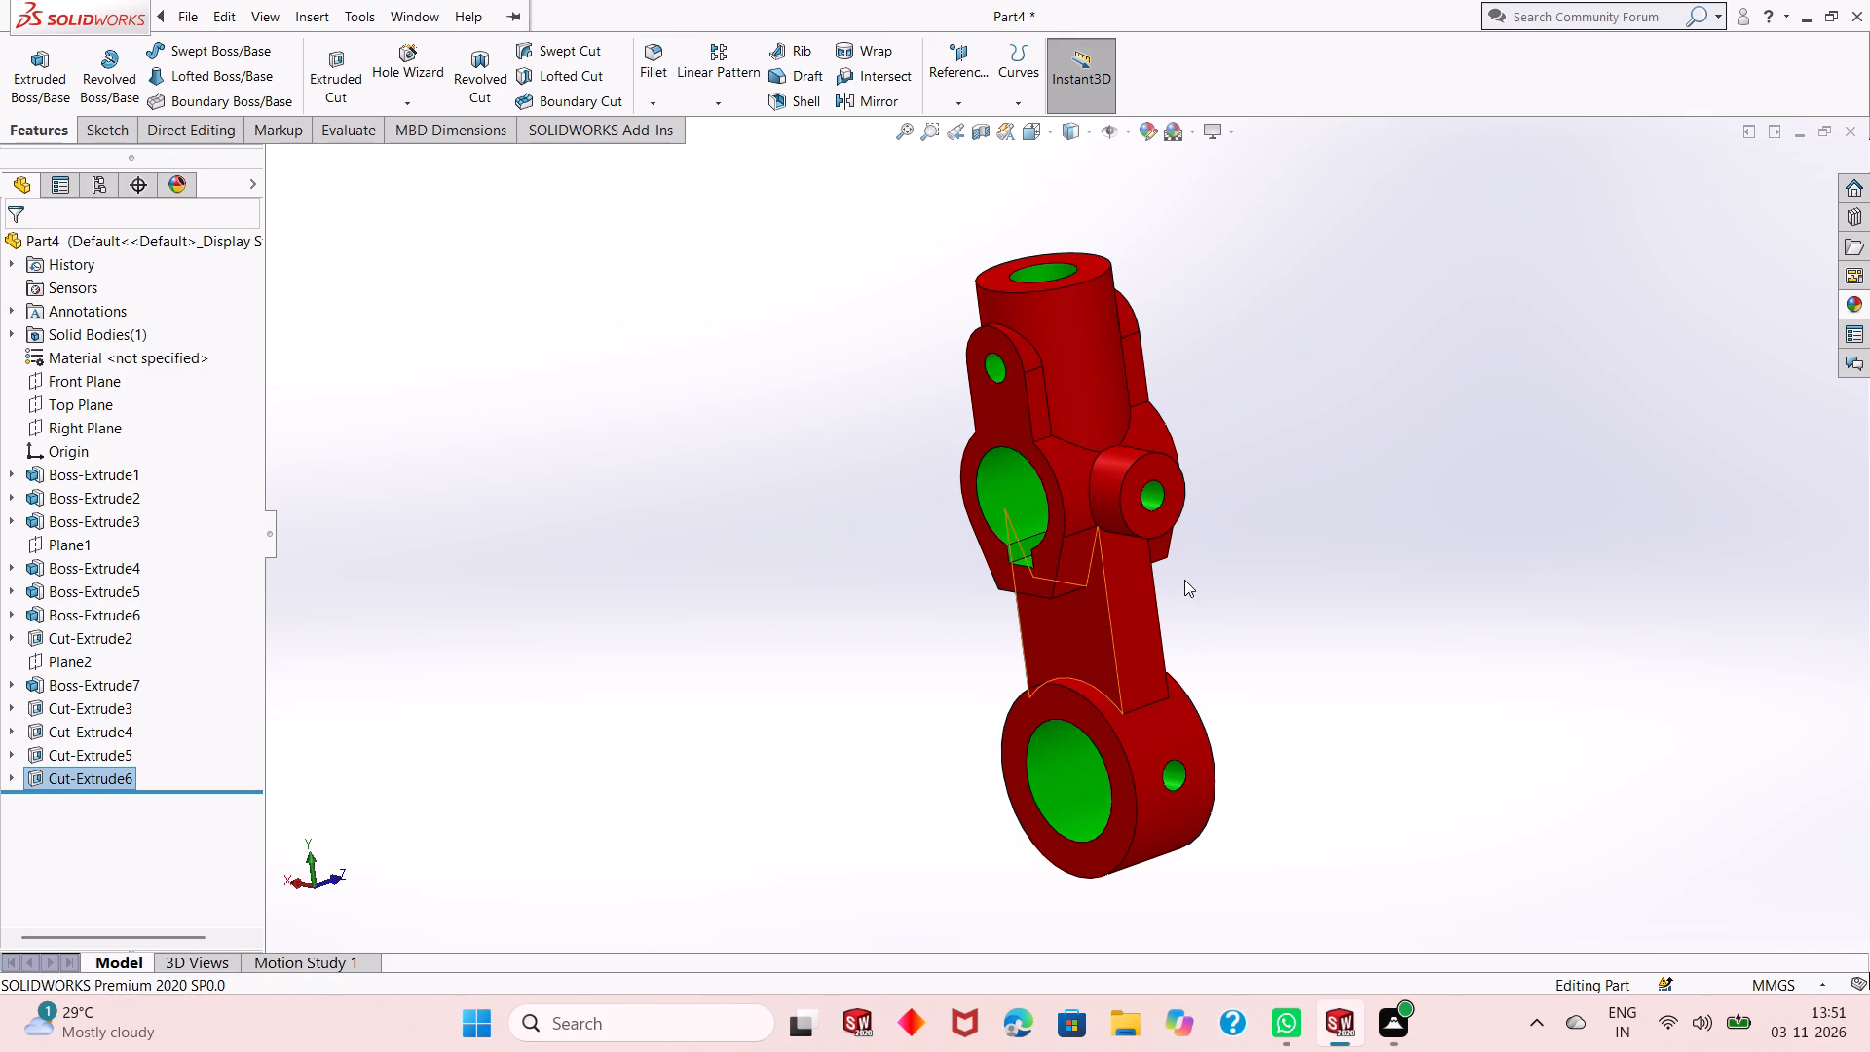
Save the part as "Red triple bore knuckle" in SOLIDWORKS Part format in the Dp SolidWorks folder.
key("ctrl+s")
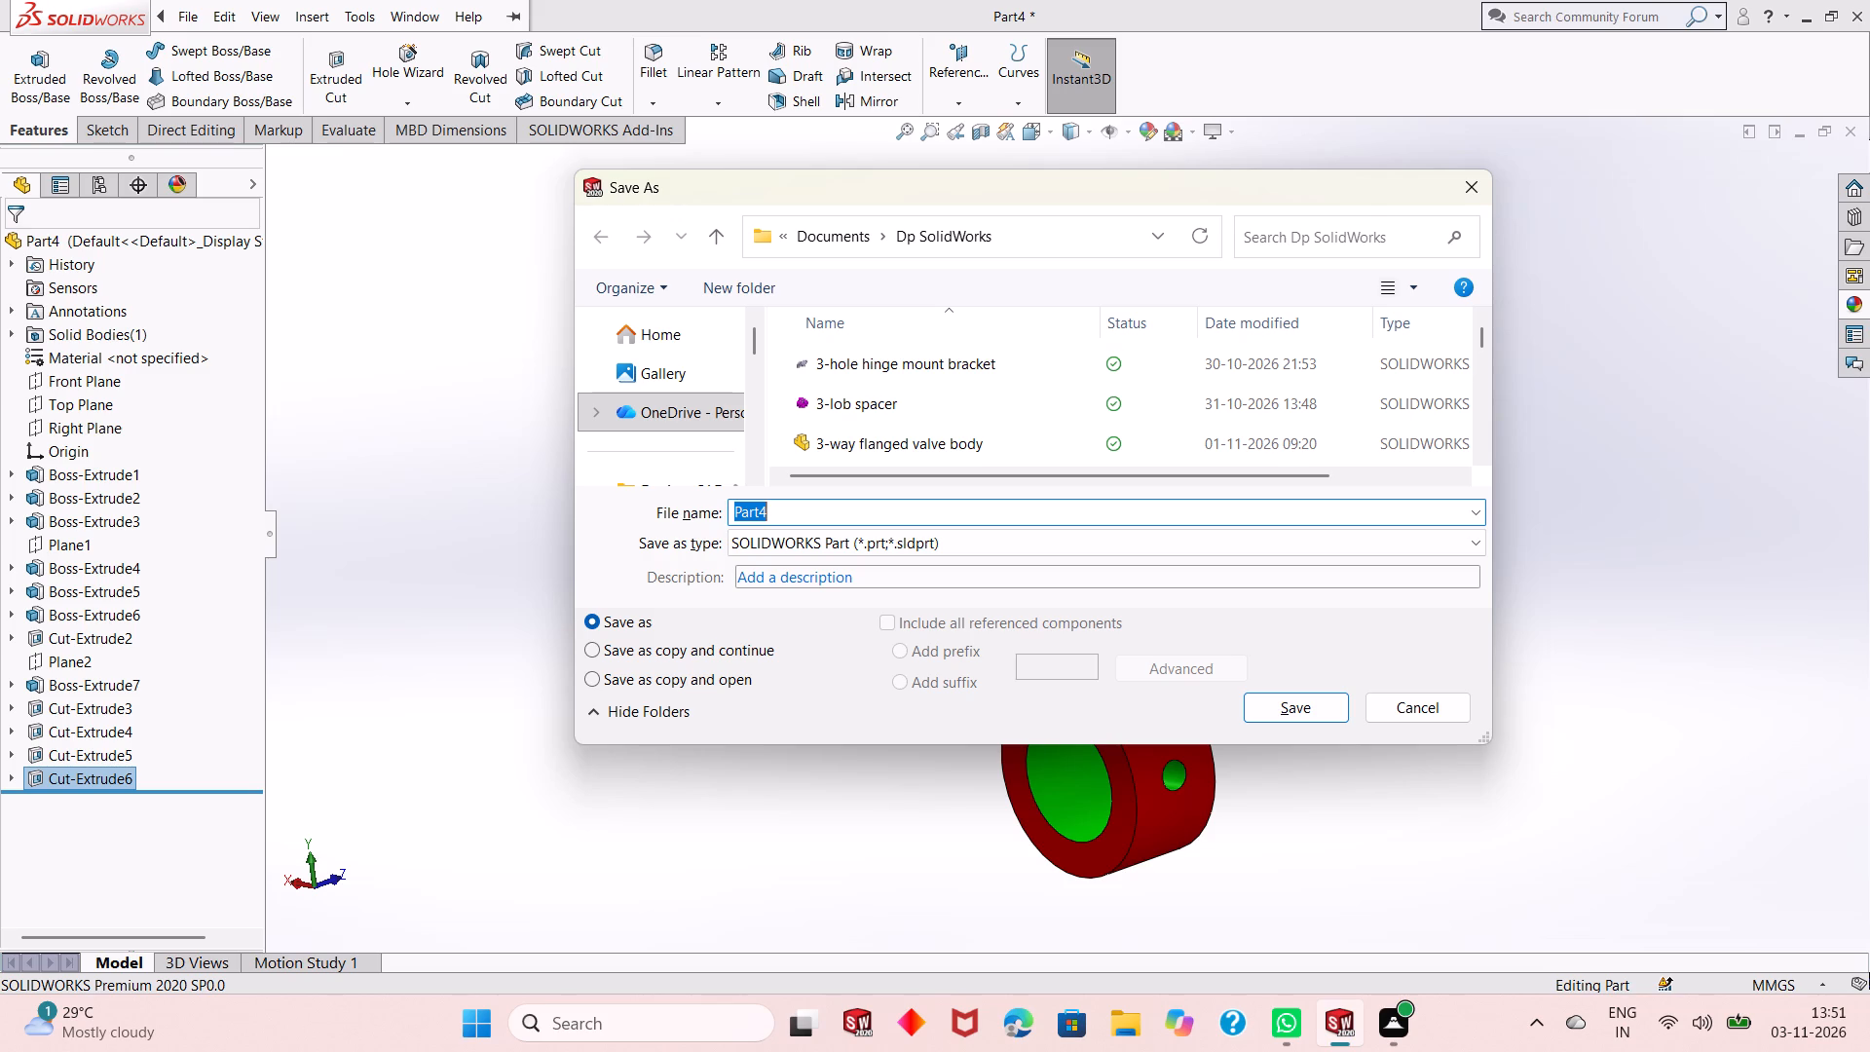
key("shift+e")
key("BackSpace")
type("Red")
key("space")
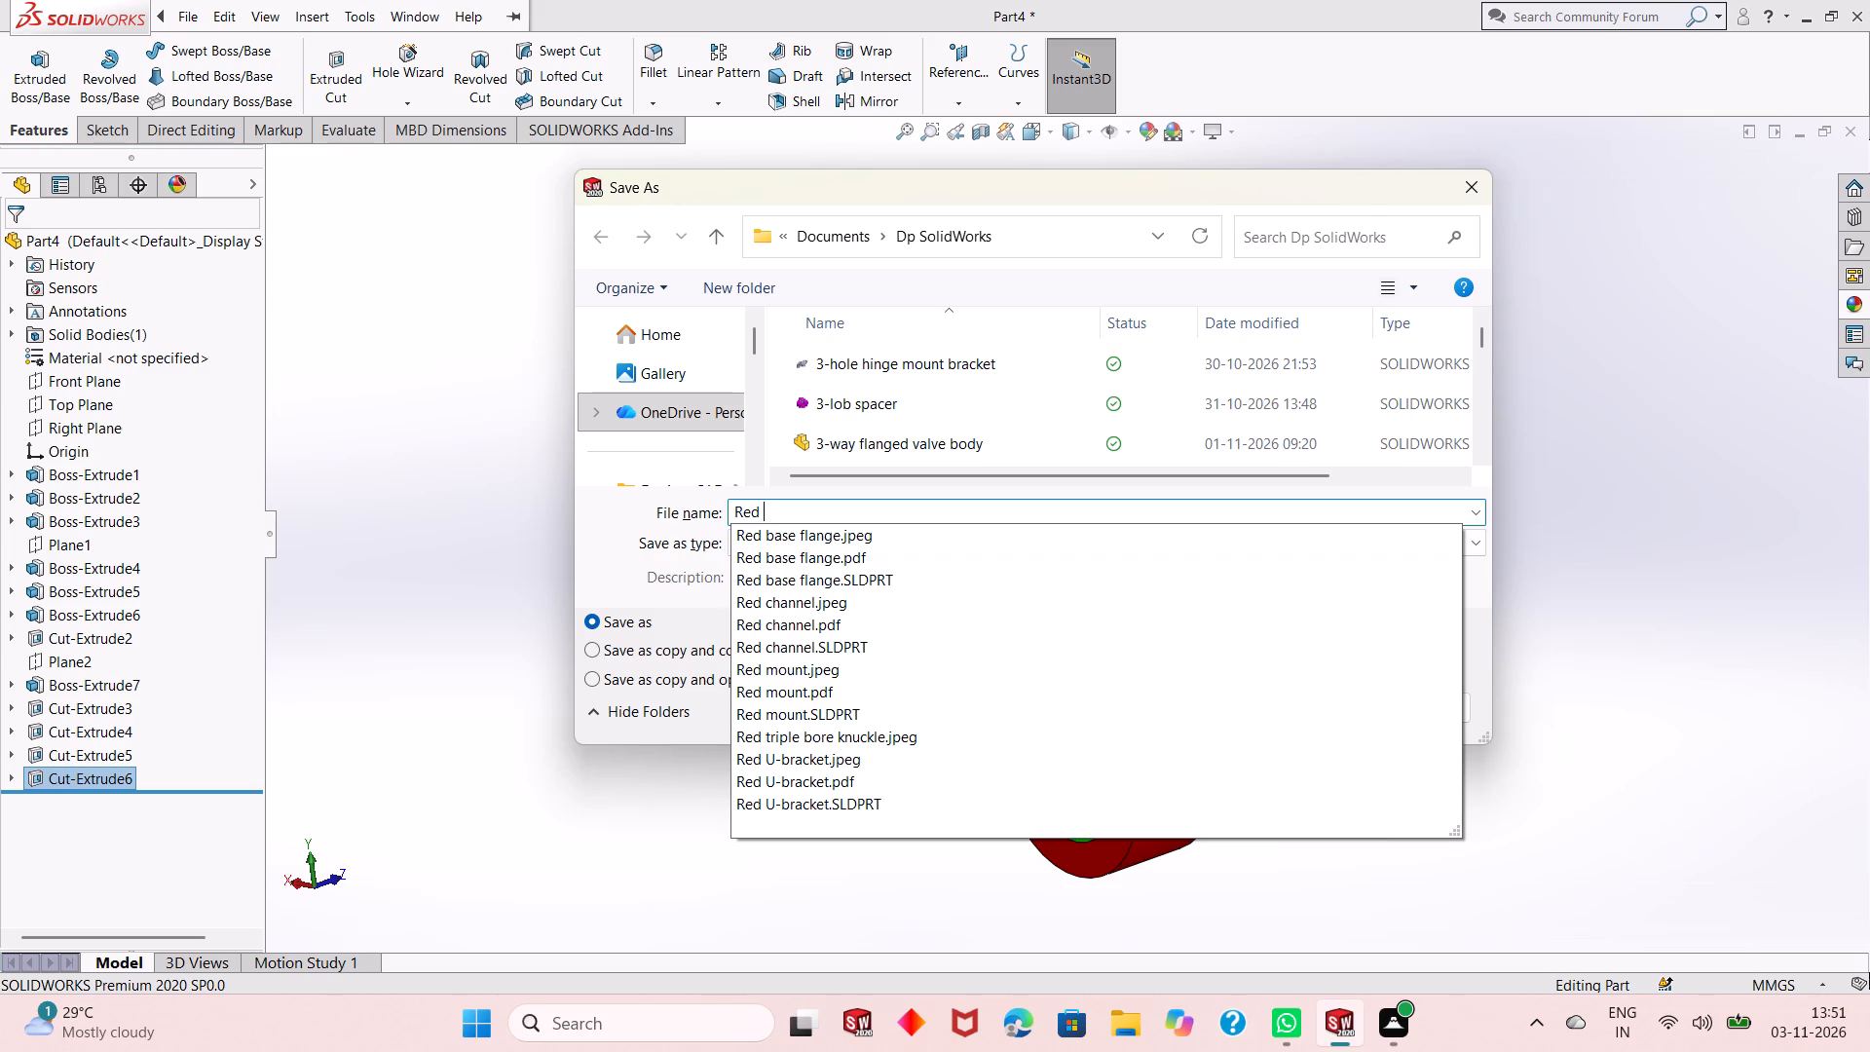
type("triple")
key("space")
type("bore")
key("space")
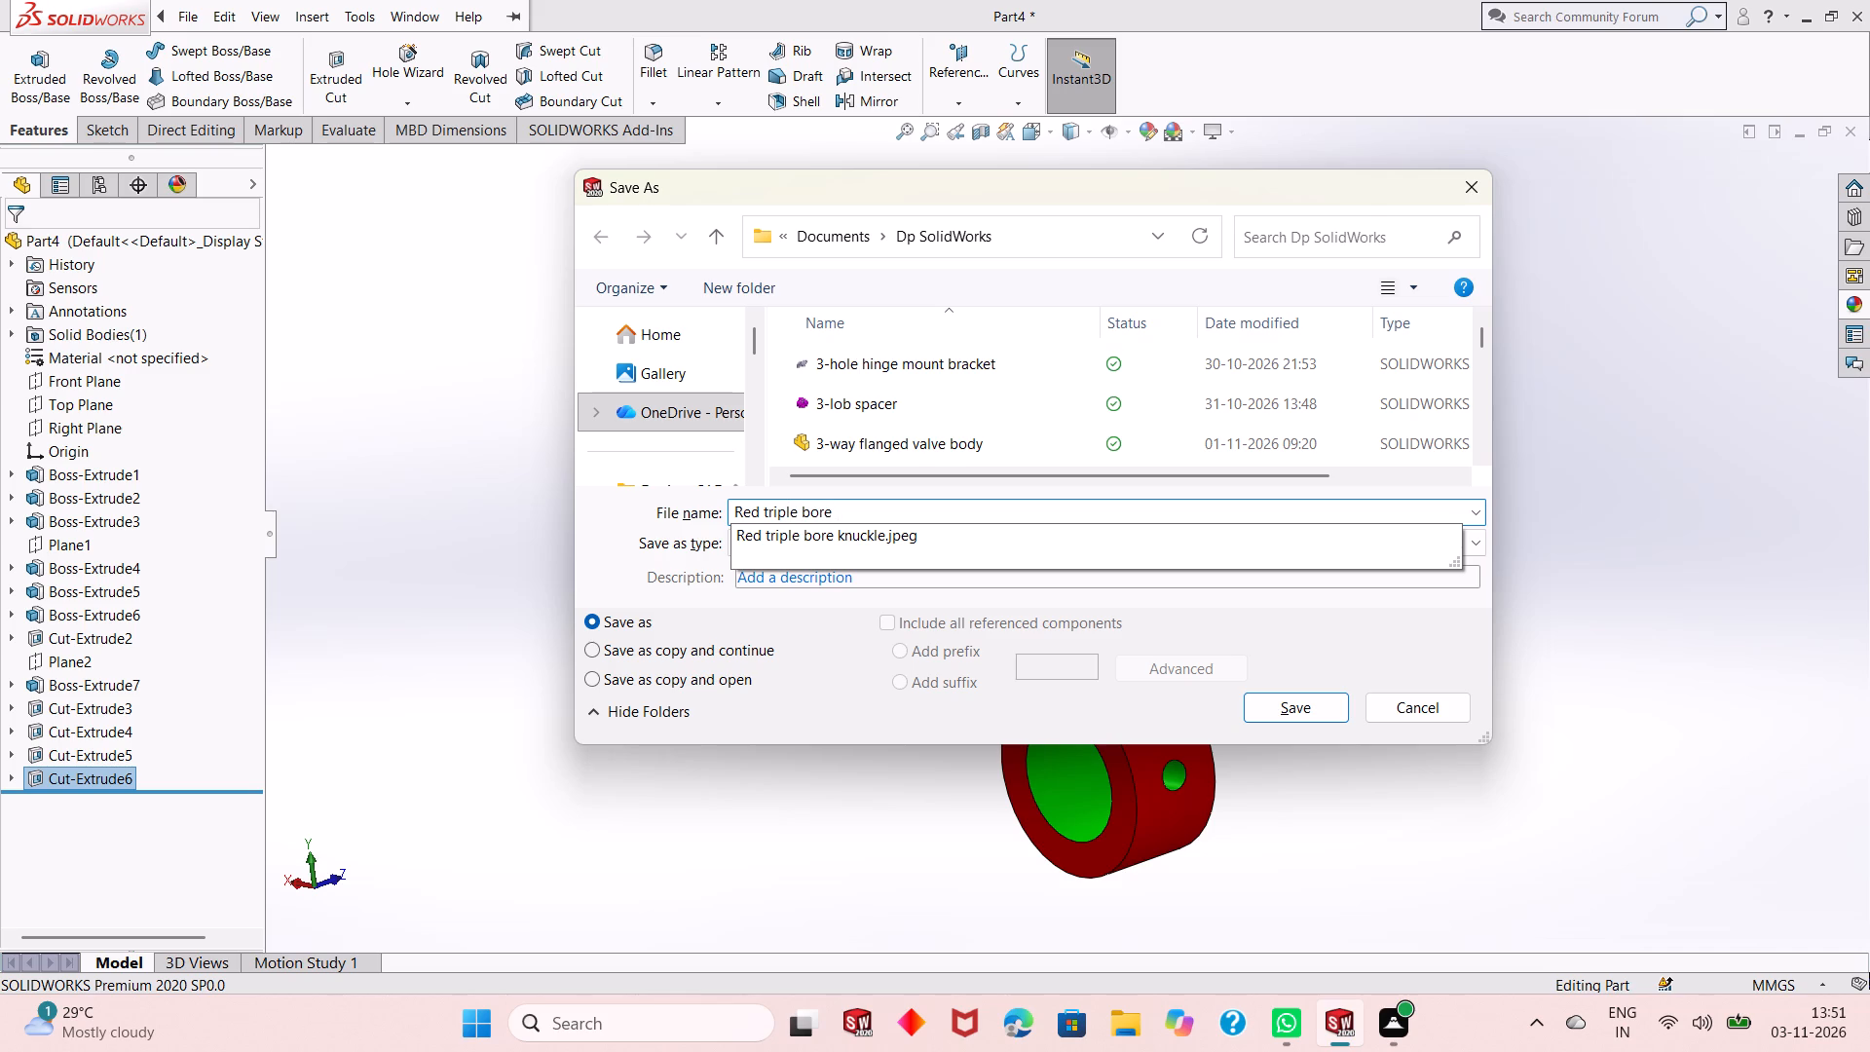
type("kn")
type("uckle")
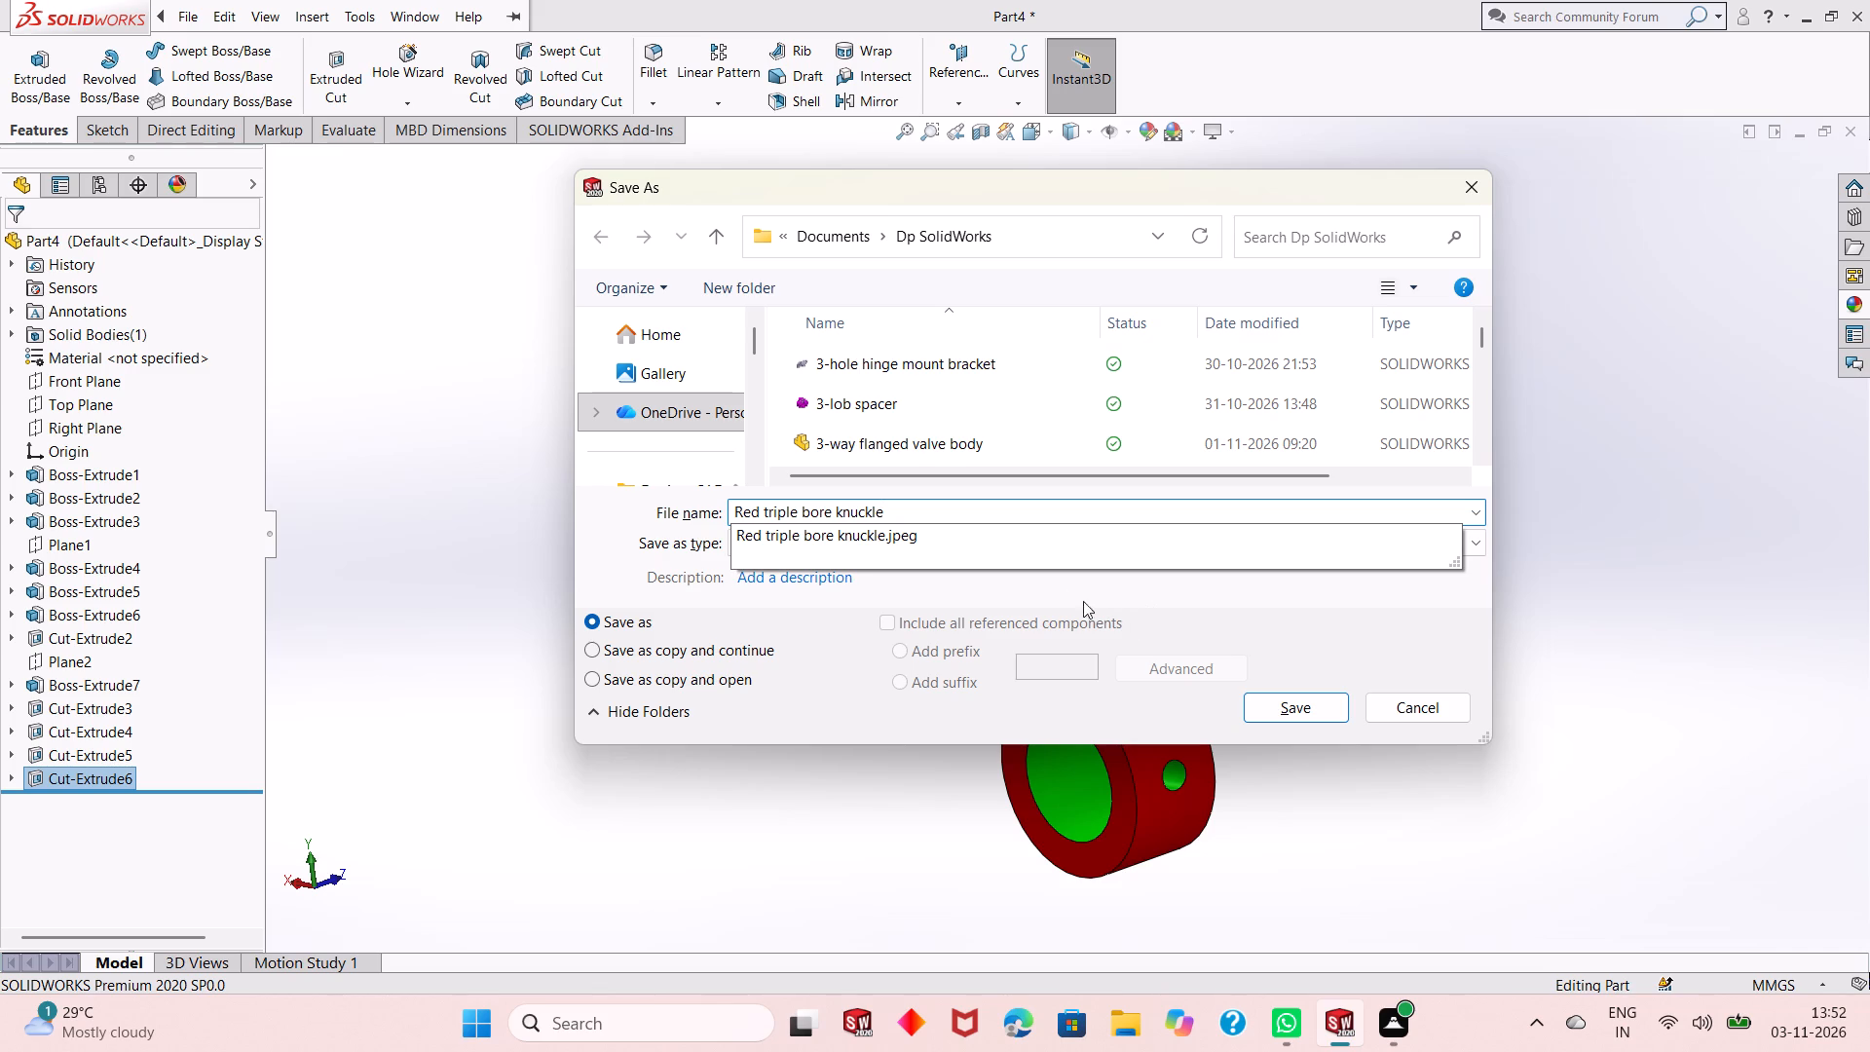
left_click(1301, 703)
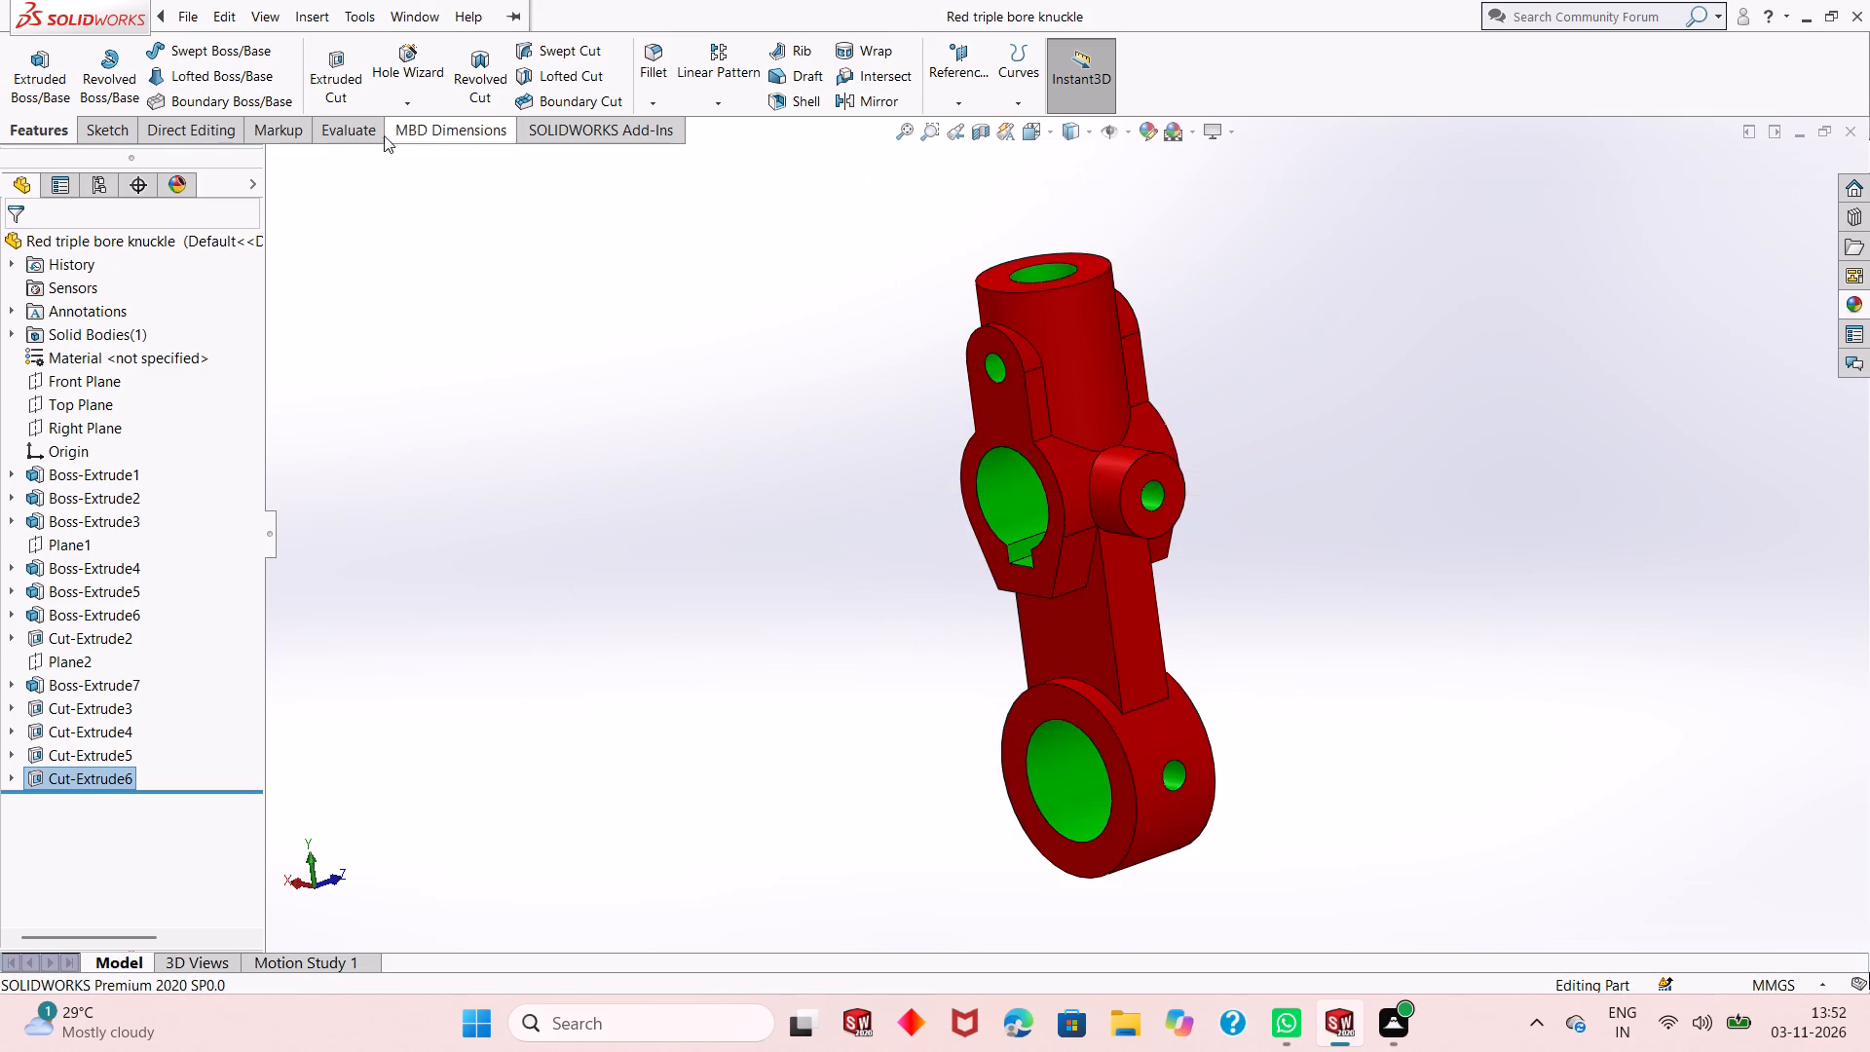
Save a PDF copy of the part as "Red triple bore knuckle" in the Dp SolidWorks folder.
left_click(583, 18)
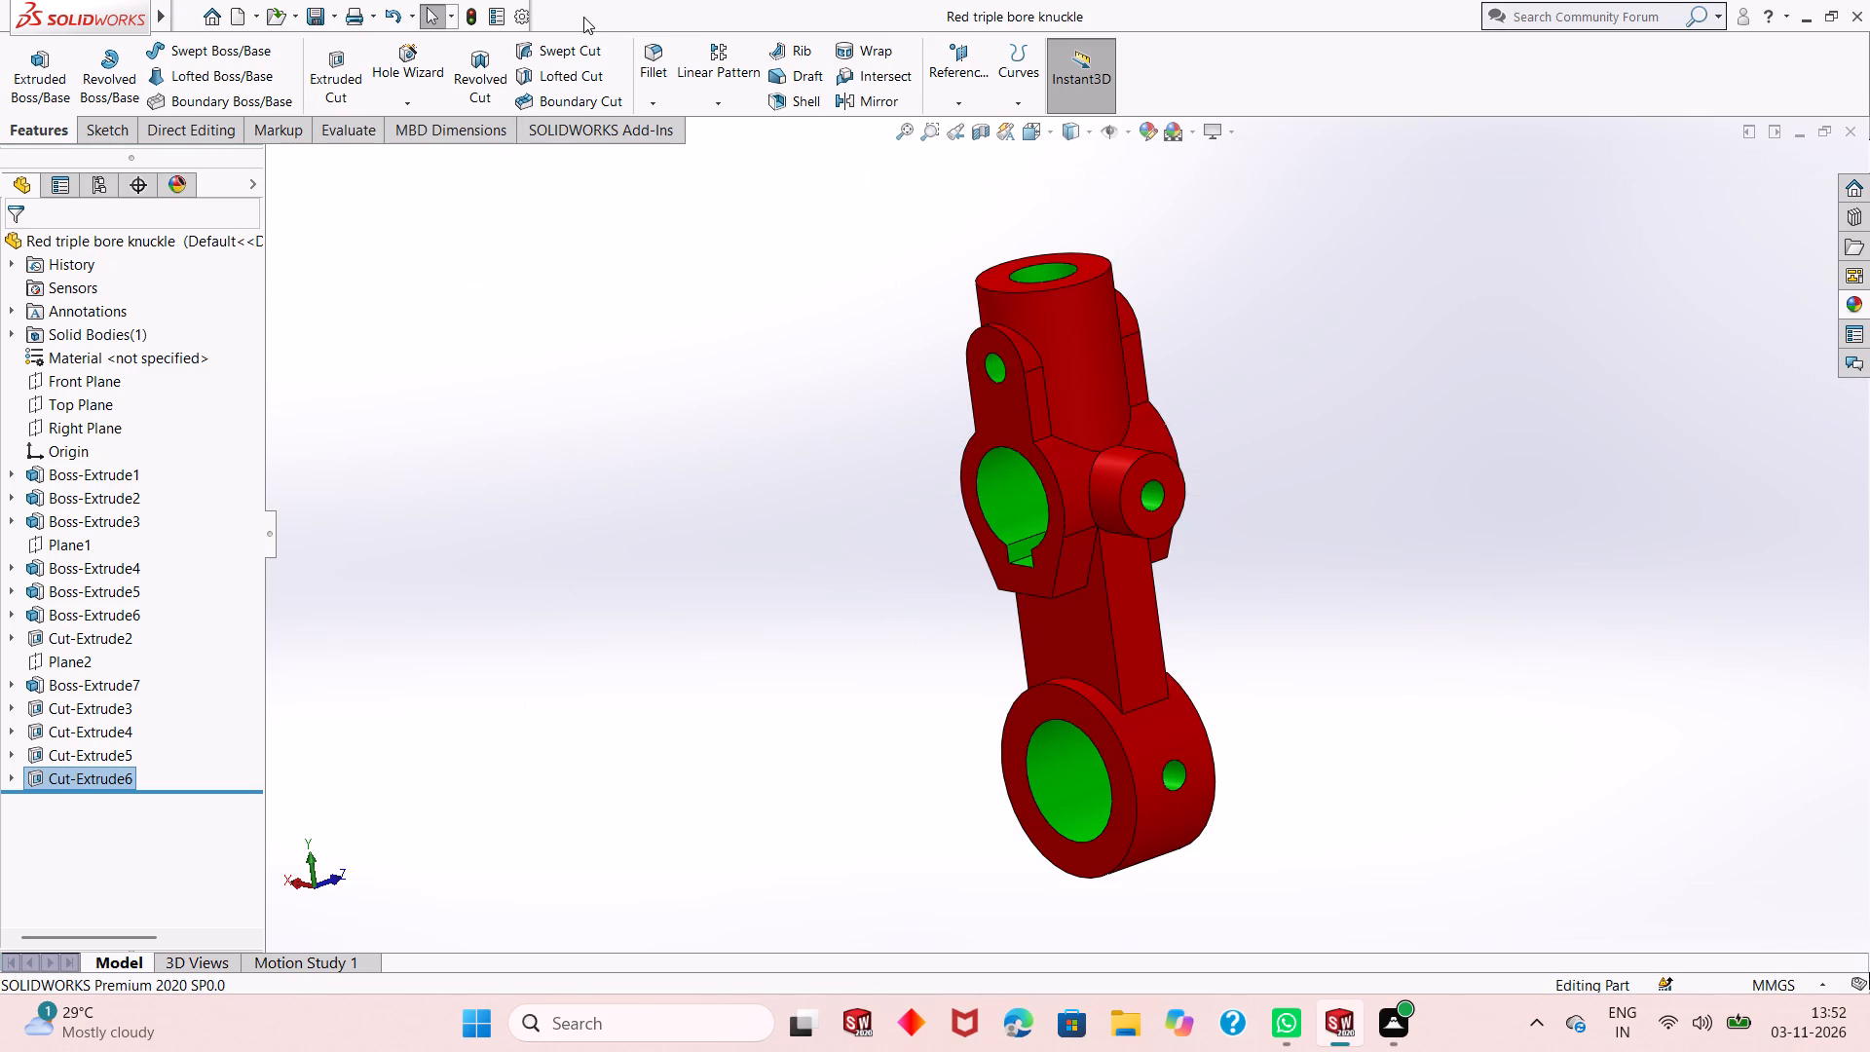
left_click(333, 24)
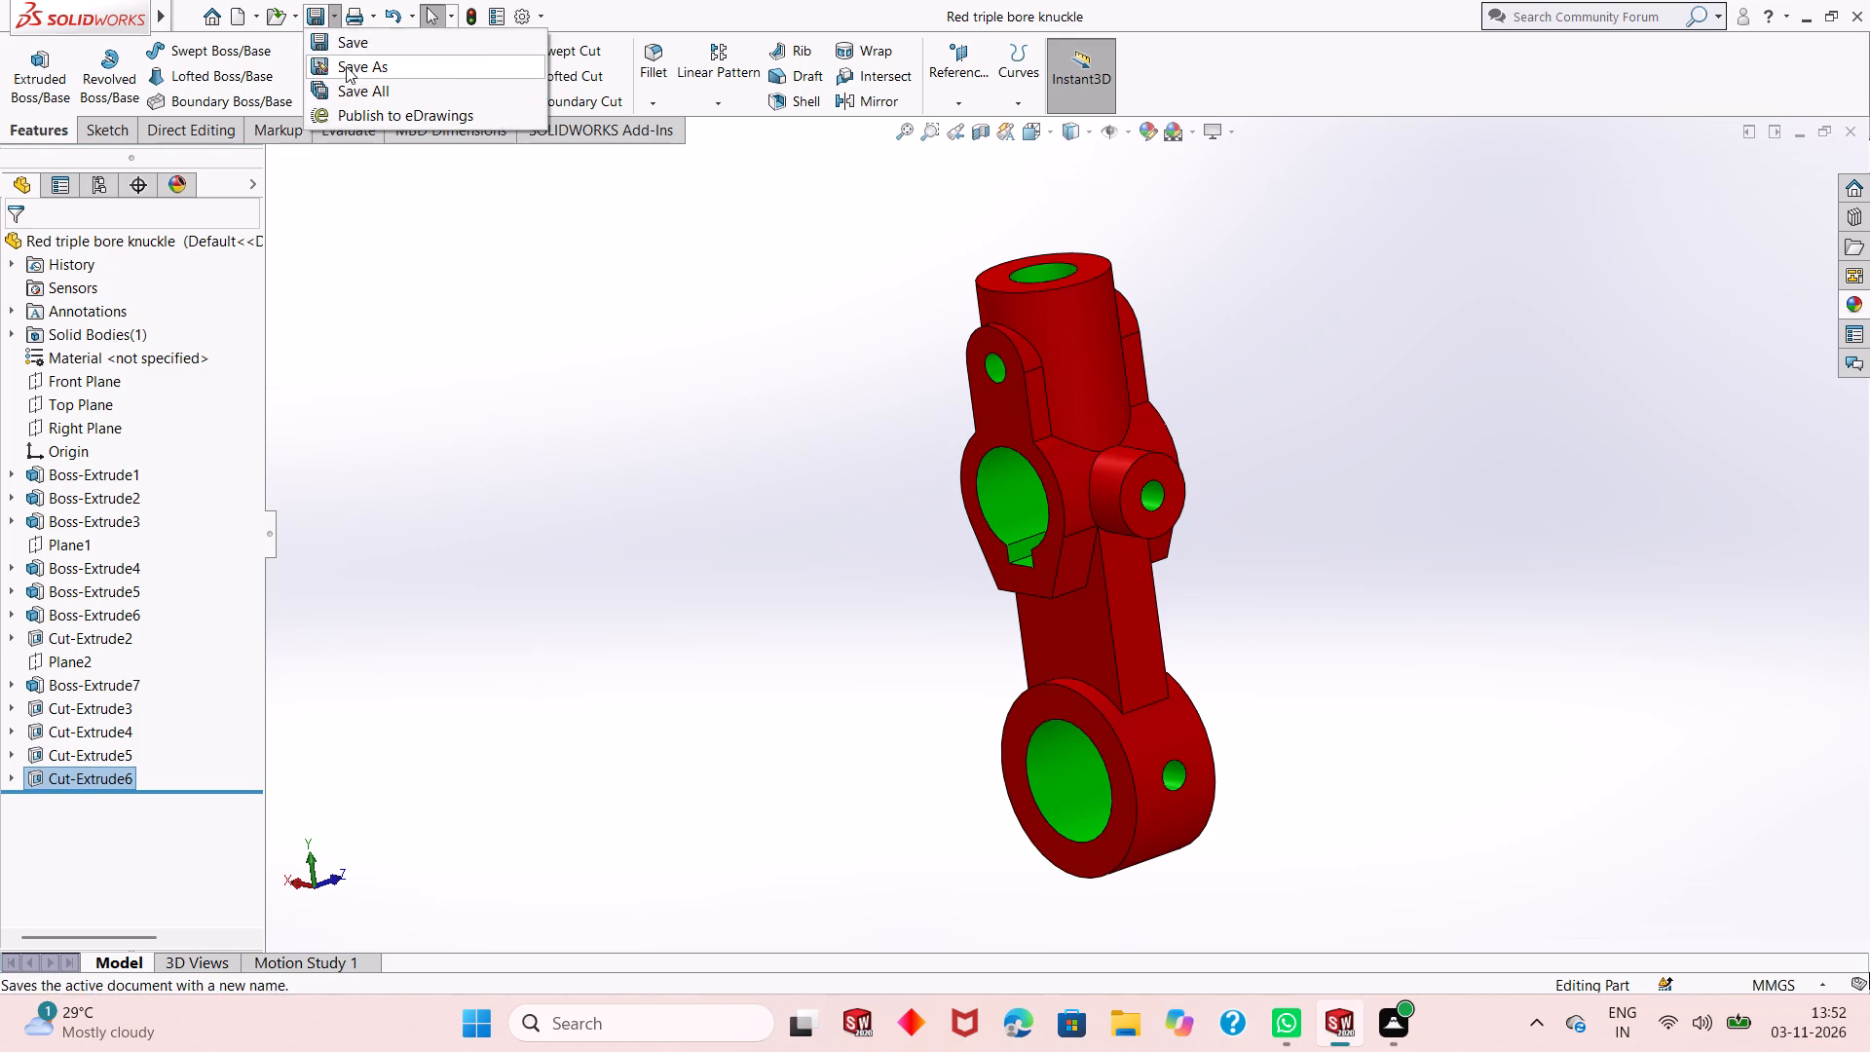
left_click(346, 66)
left_click(963, 539)
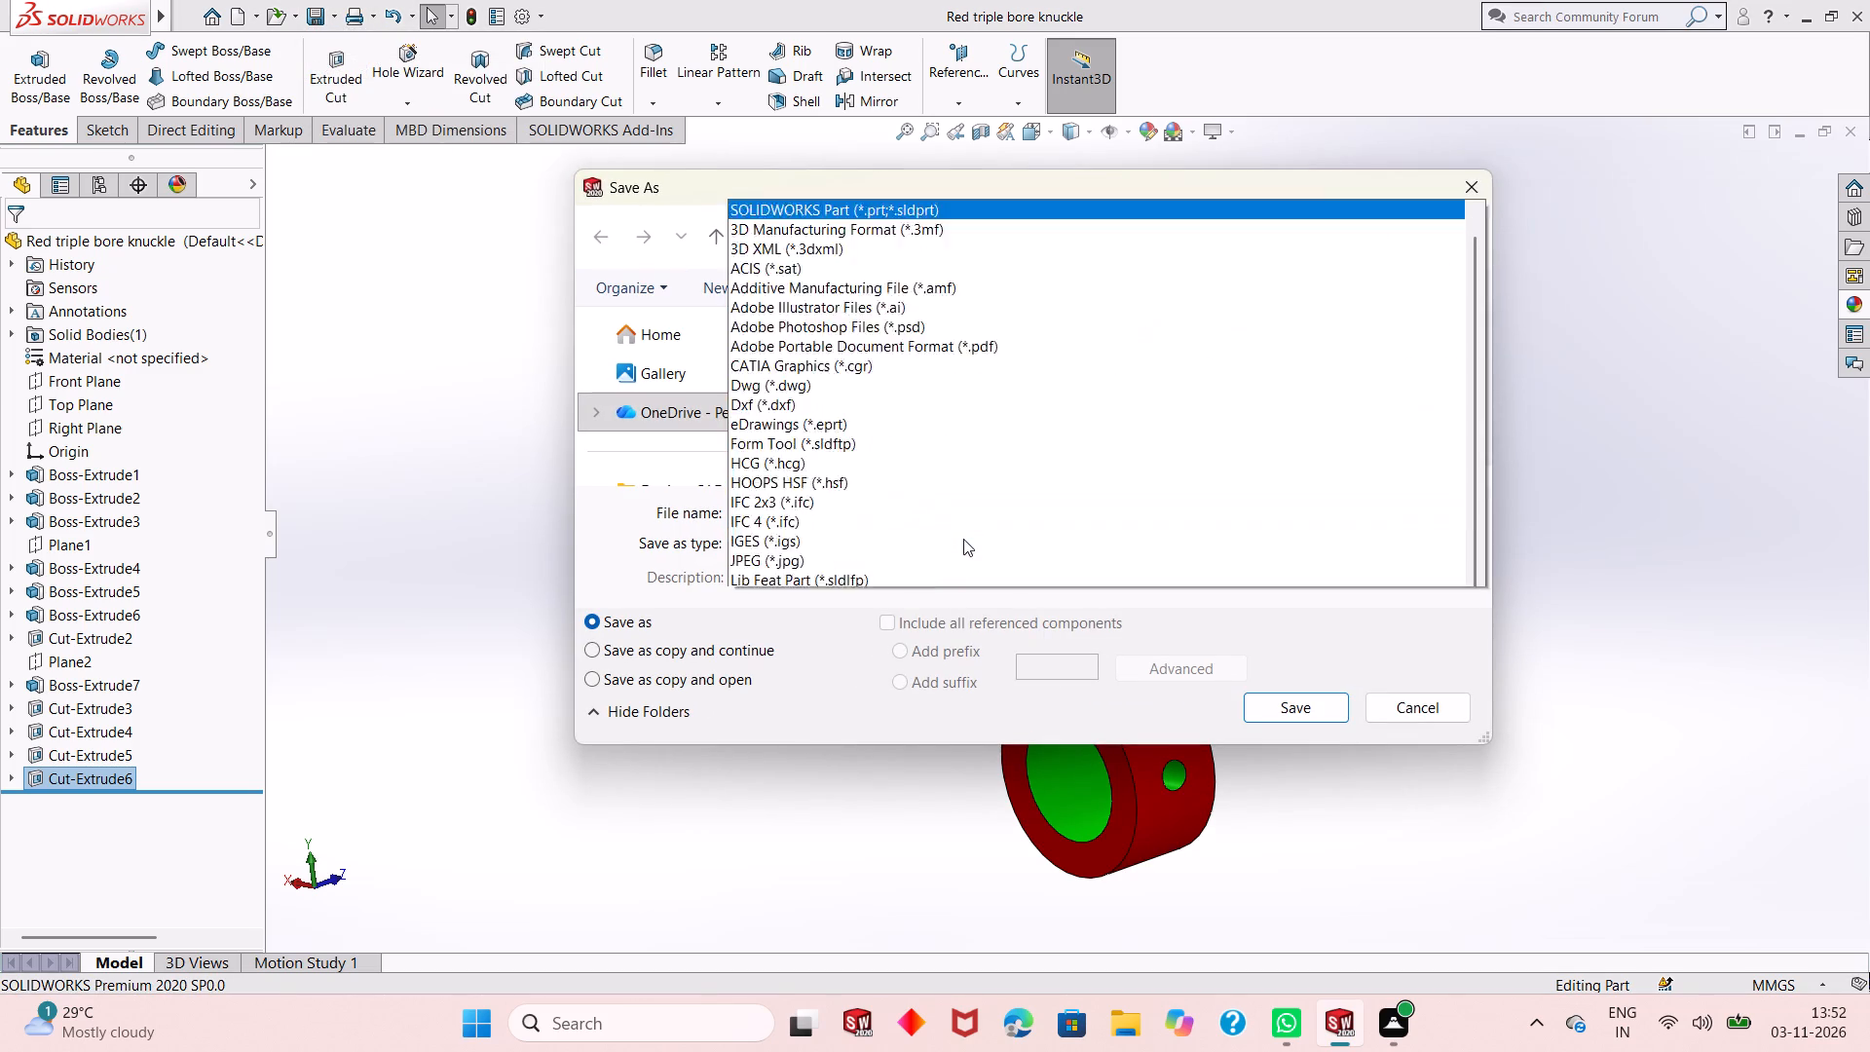
left_click(1021, 153)
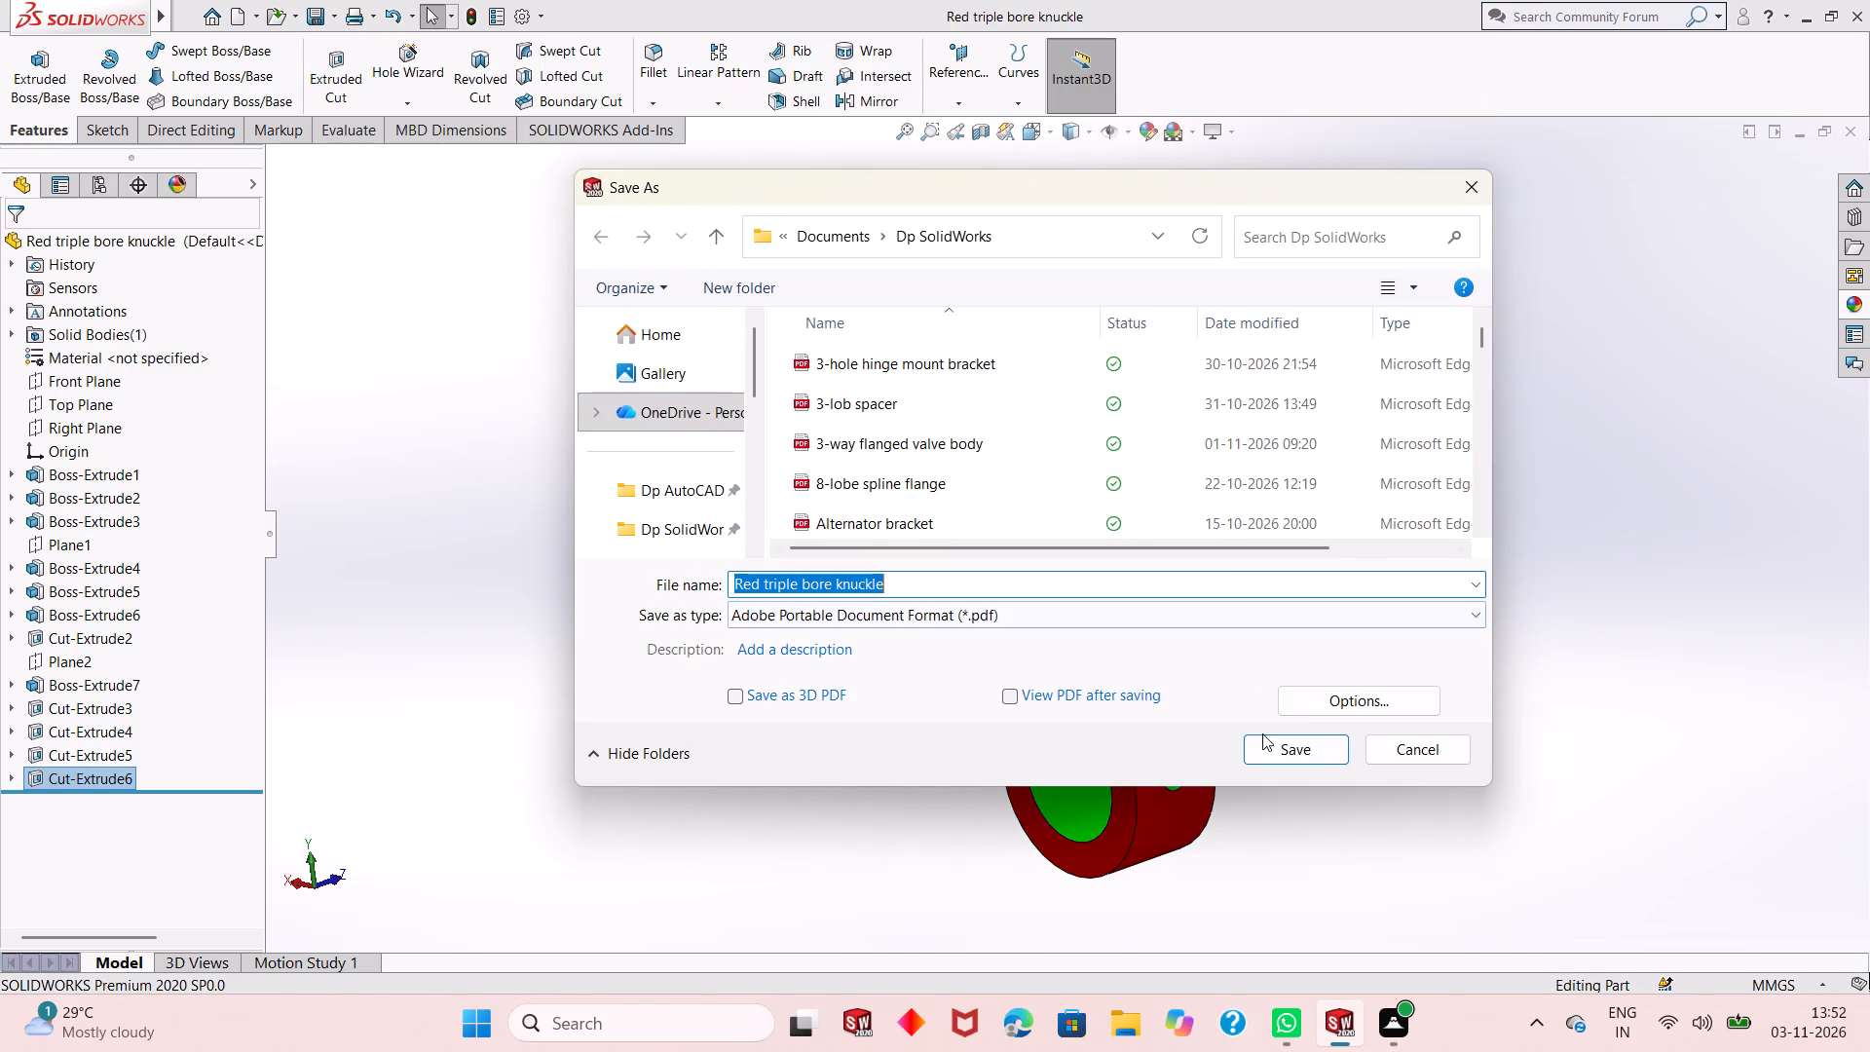
left_click(1270, 746)
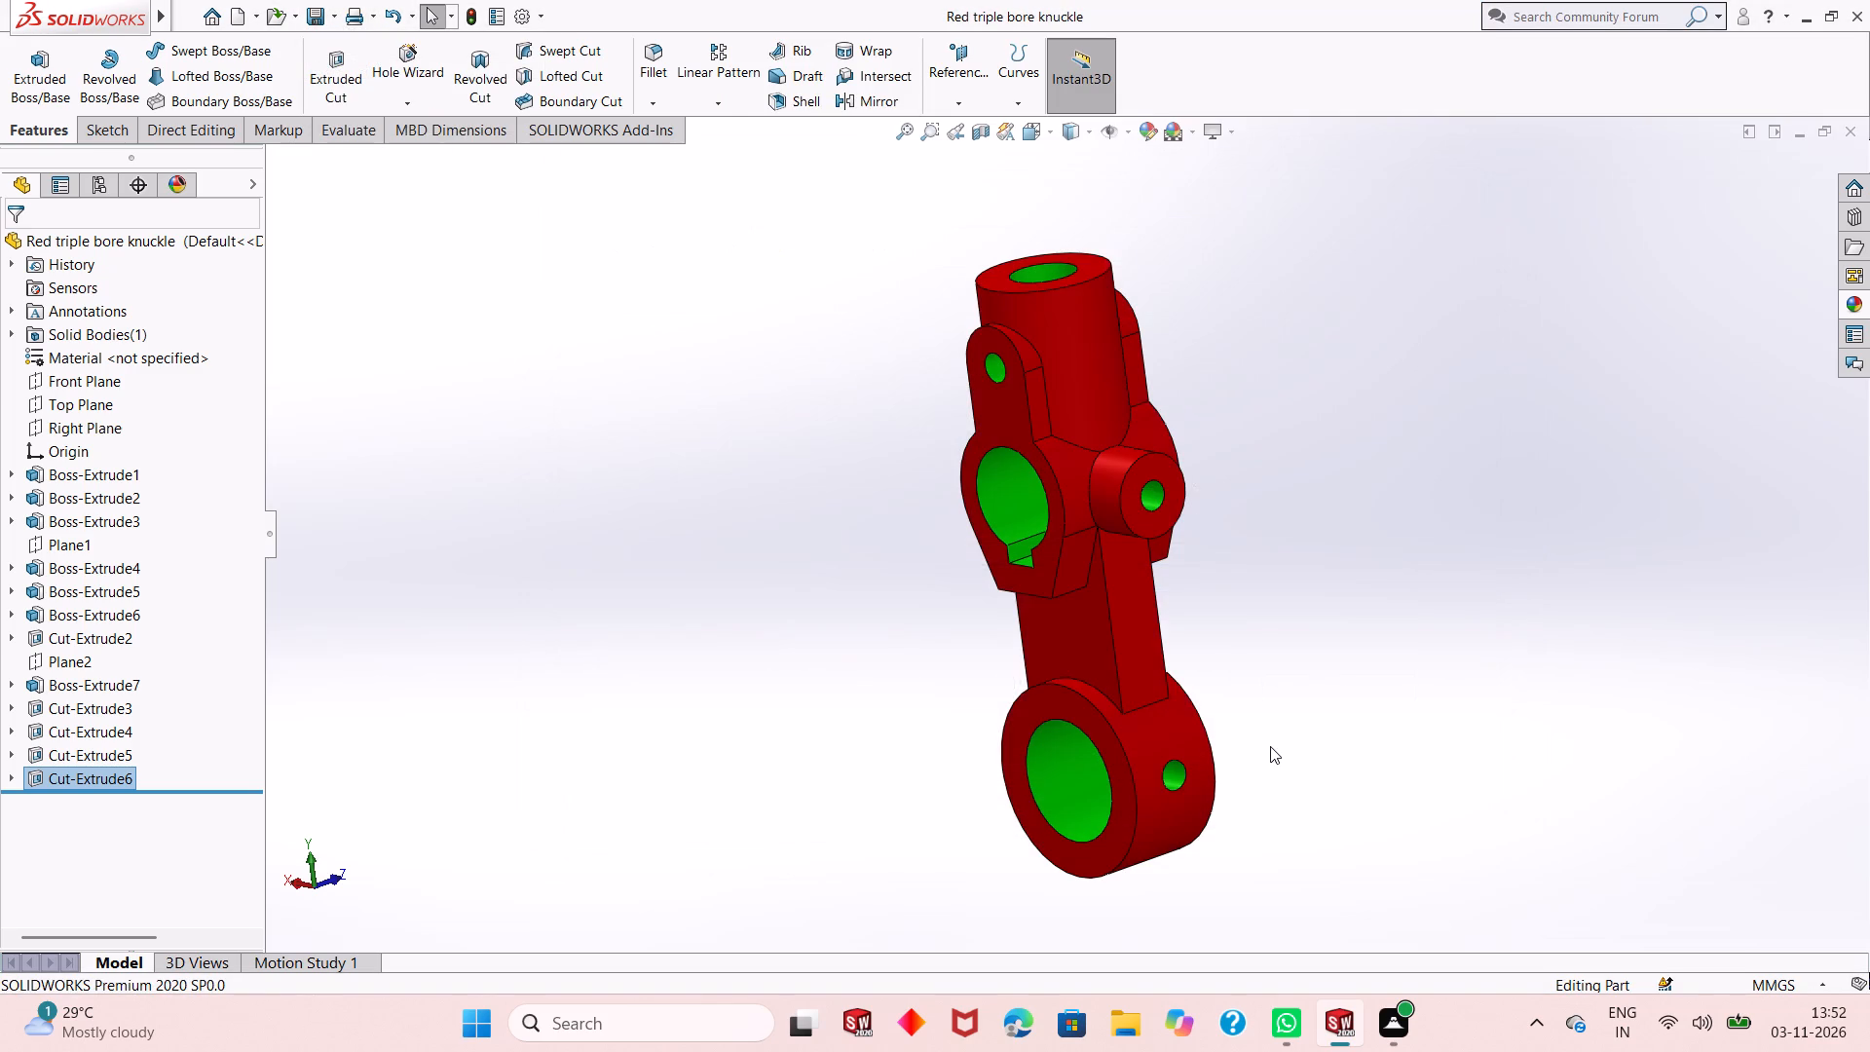